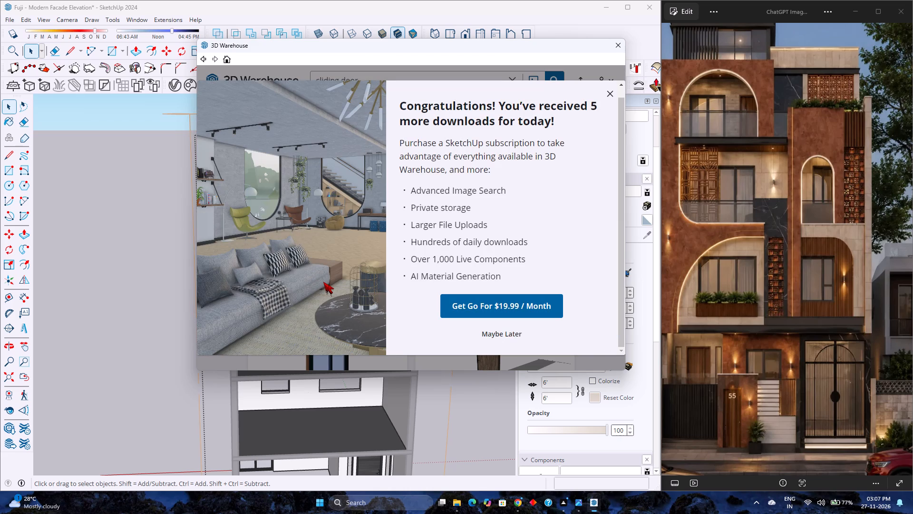
Dismiss the SketchUp subscription offer to return to the sliding door results.
scroll(323, 283, "down", 2)
scroll(395, 289, "up", 1)
scroll(395, 289, "down", 3)
left_click(512, 334)
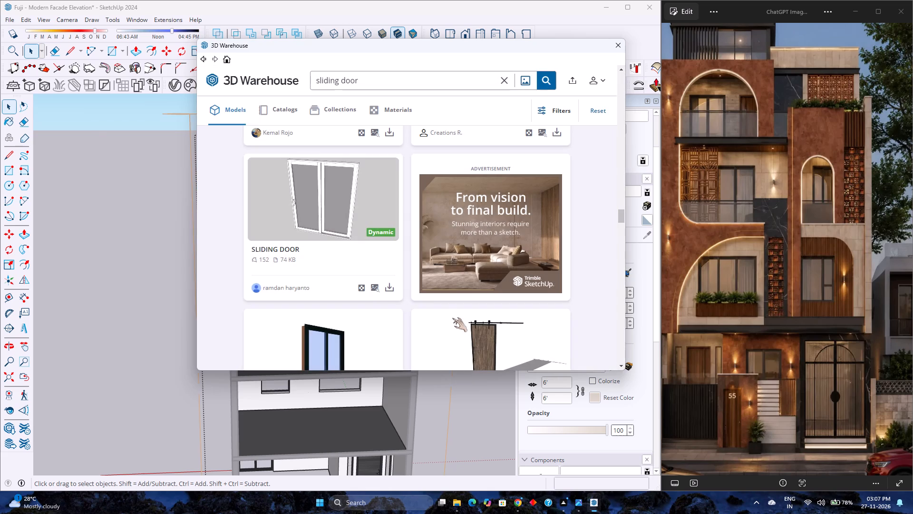
Look through the sliding door results around the white two-panel SLIDING DOOR model for one that suits the facade opening.
scroll(442, 316, "down", 2)
scroll(442, 316, "up", 1)
scroll(442, 316, "down", 1)
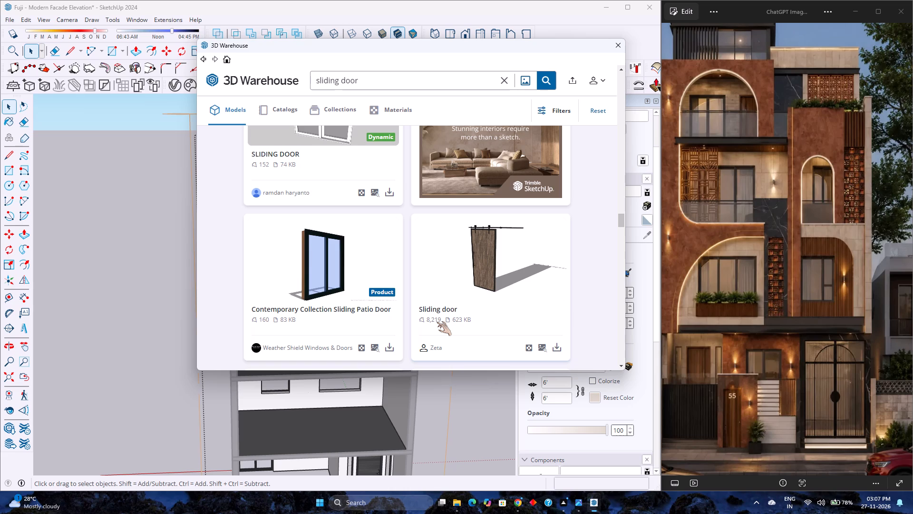
scroll(437, 322, "down", 4)
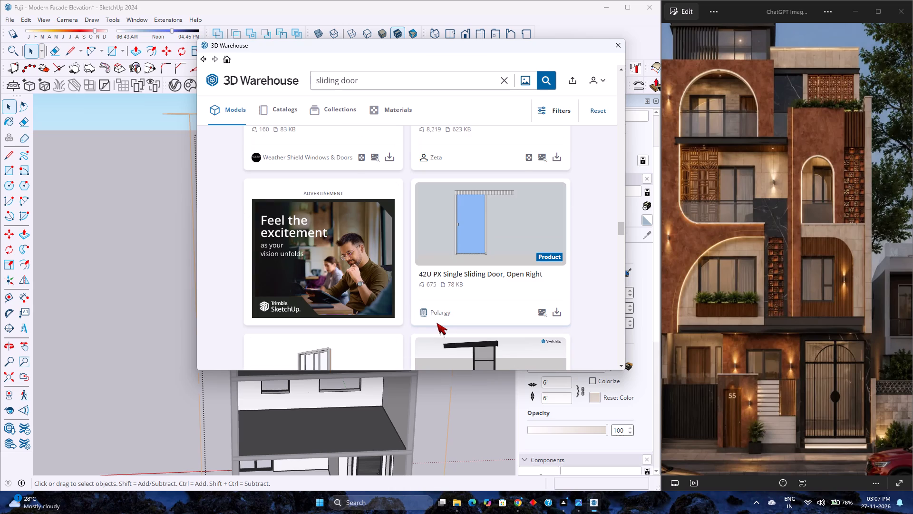
scroll(437, 323, "up", 4)
scroll(436, 324, "down", 1)
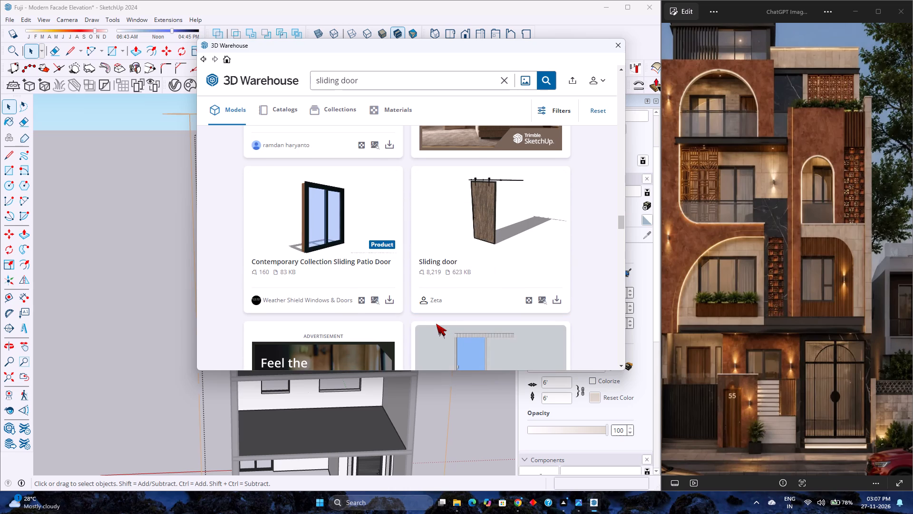
scroll(436, 324, "down", 5)
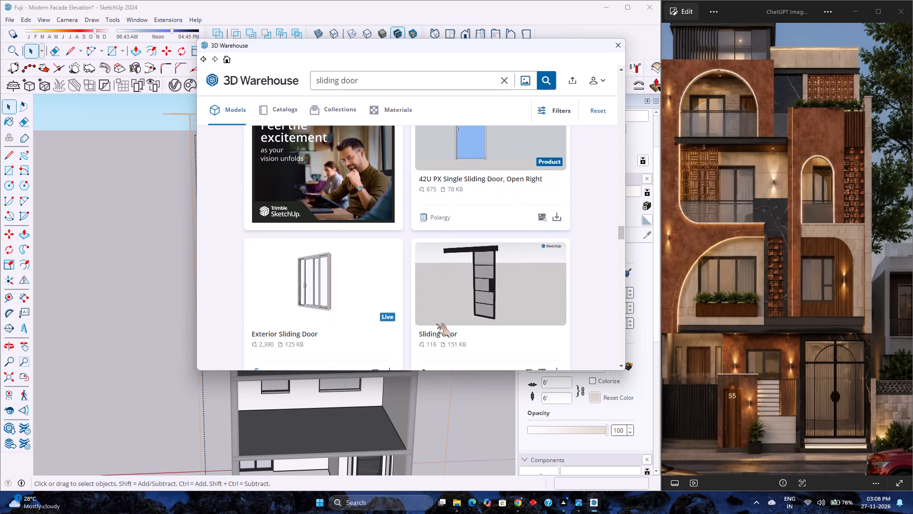
scroll(436, 324, "down", 2)
scroll(436, 324, "up", 10)
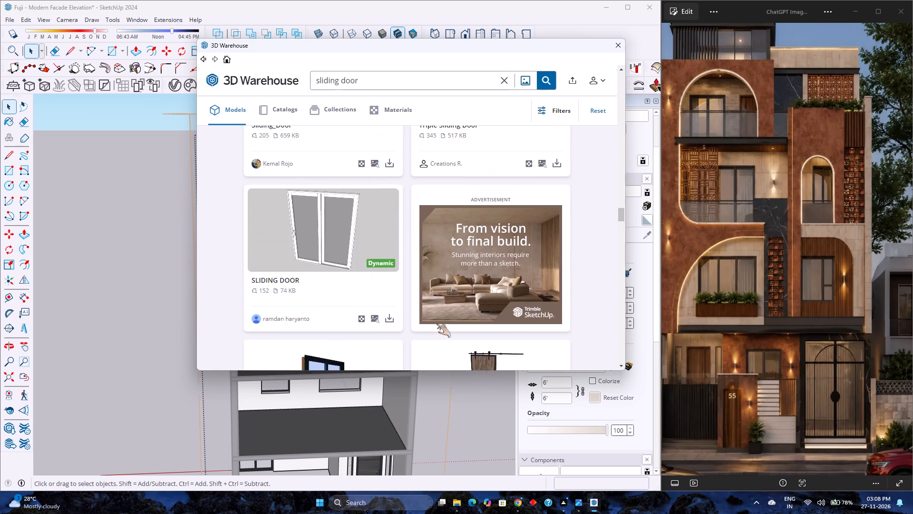
scroll(436, 324, "up", 2)
scroll(435, 325, "down", 2)
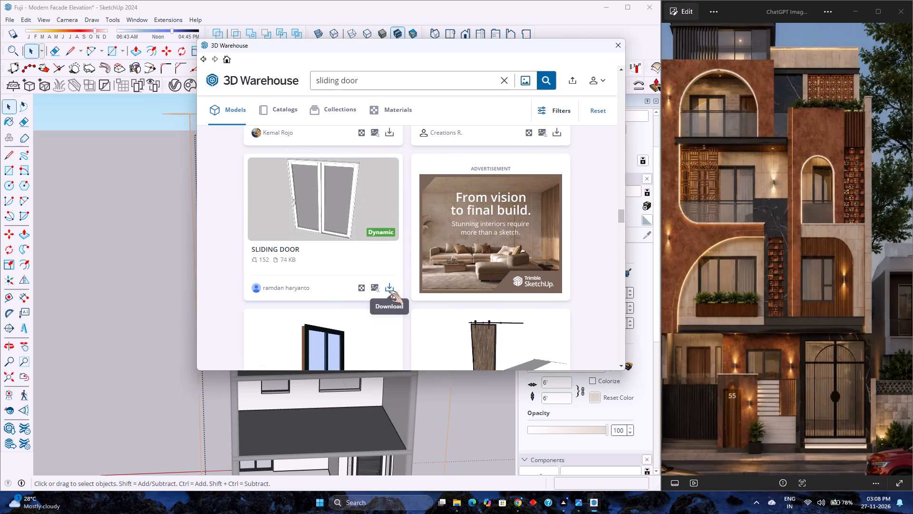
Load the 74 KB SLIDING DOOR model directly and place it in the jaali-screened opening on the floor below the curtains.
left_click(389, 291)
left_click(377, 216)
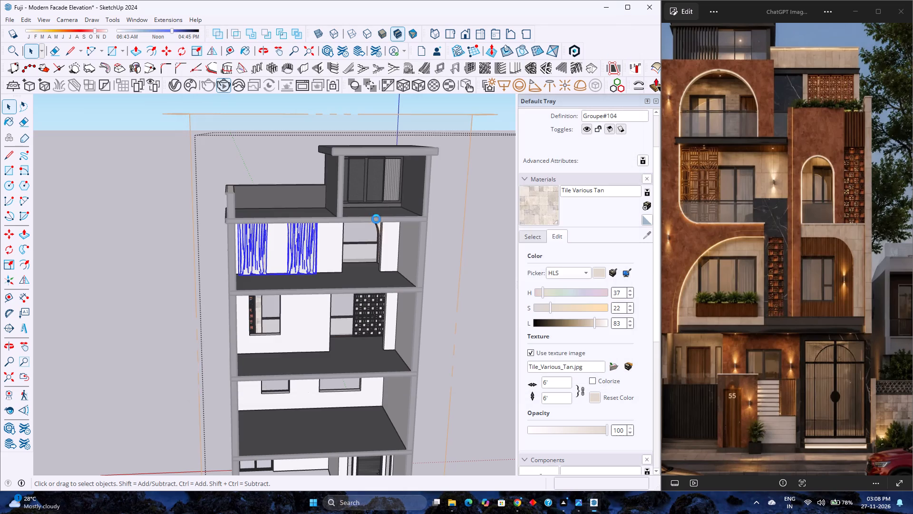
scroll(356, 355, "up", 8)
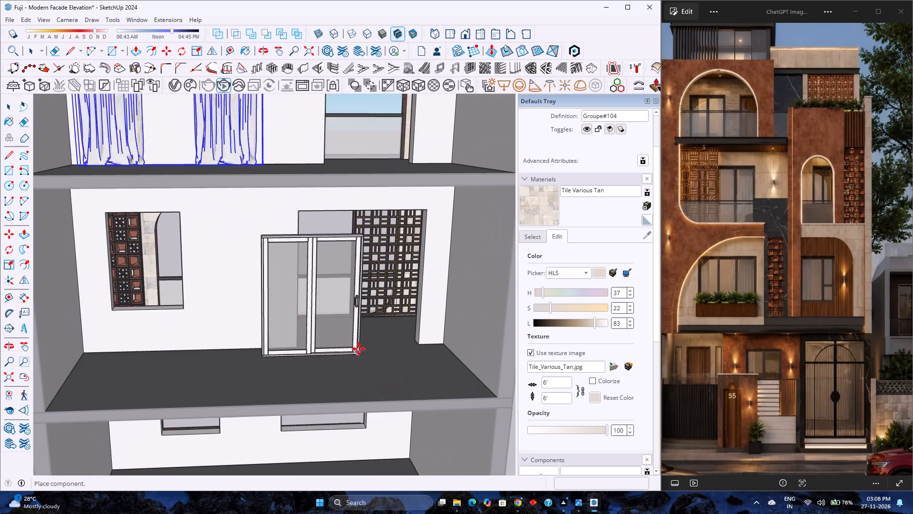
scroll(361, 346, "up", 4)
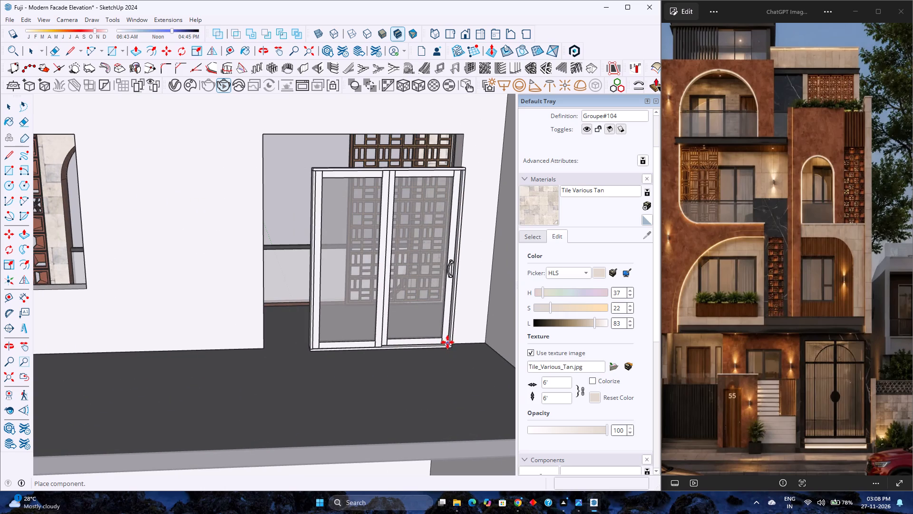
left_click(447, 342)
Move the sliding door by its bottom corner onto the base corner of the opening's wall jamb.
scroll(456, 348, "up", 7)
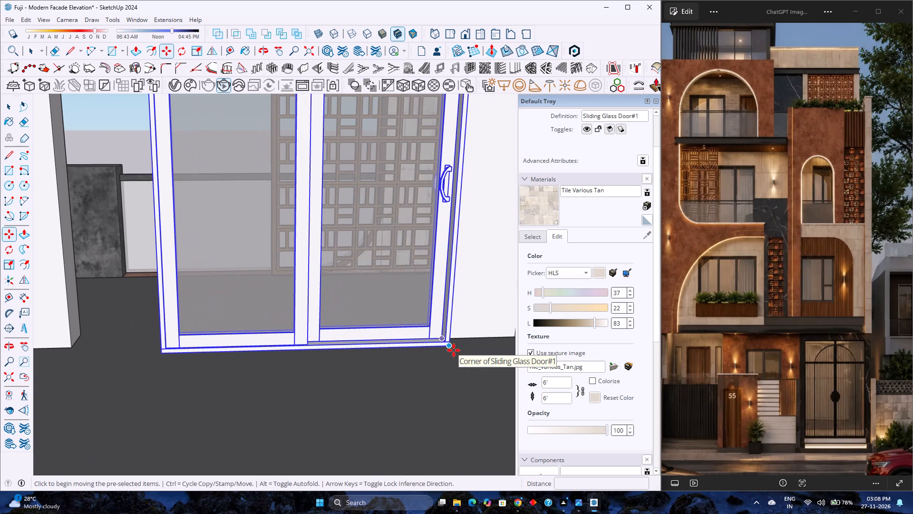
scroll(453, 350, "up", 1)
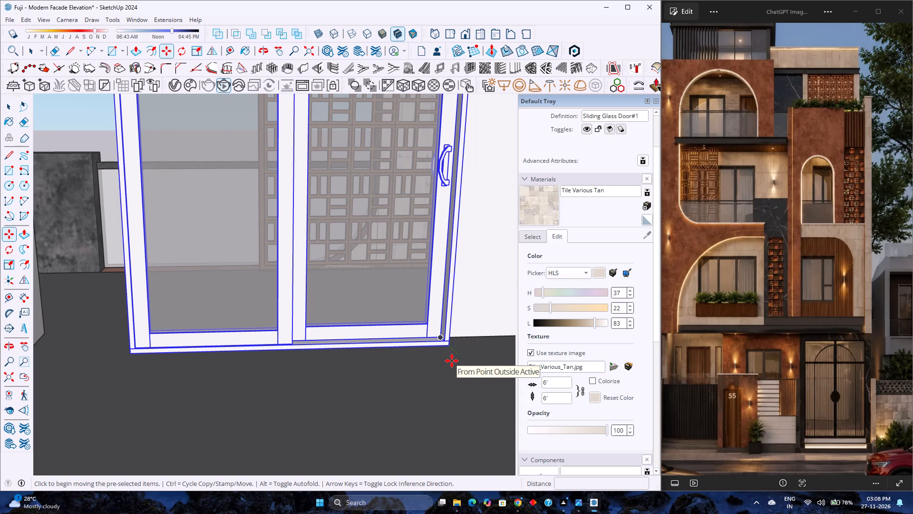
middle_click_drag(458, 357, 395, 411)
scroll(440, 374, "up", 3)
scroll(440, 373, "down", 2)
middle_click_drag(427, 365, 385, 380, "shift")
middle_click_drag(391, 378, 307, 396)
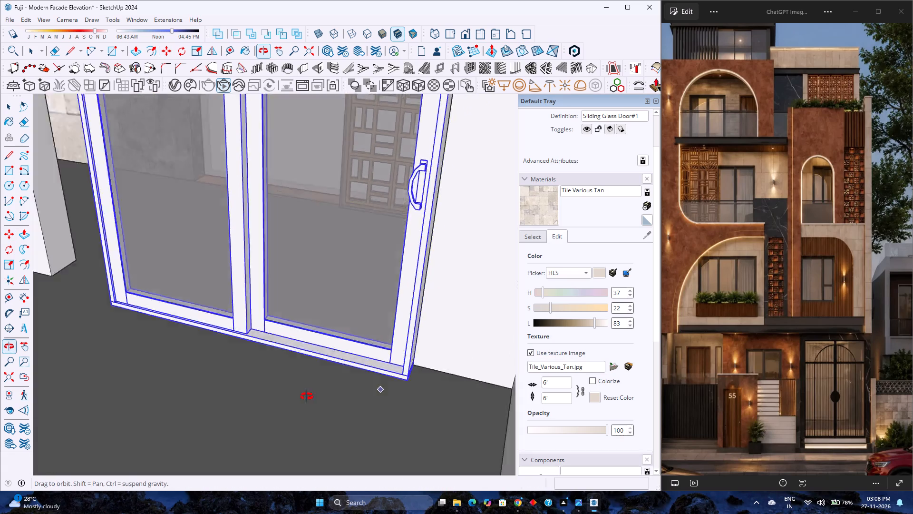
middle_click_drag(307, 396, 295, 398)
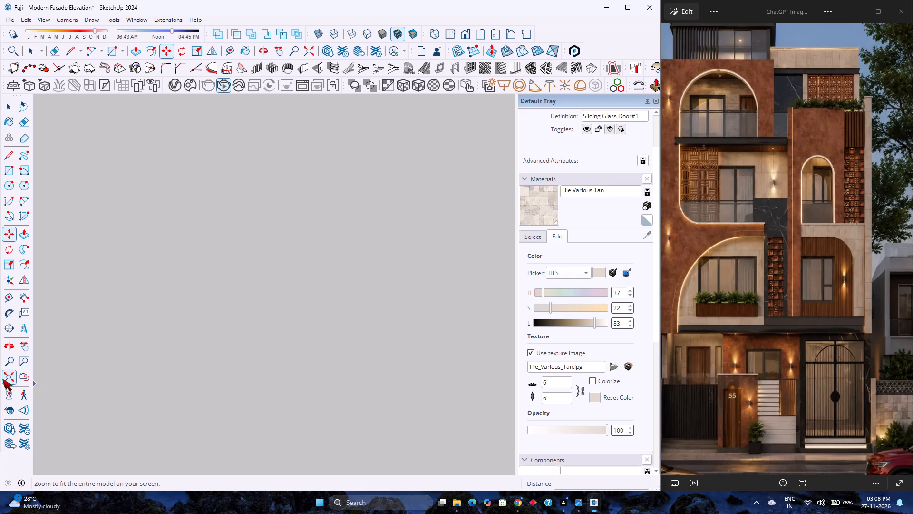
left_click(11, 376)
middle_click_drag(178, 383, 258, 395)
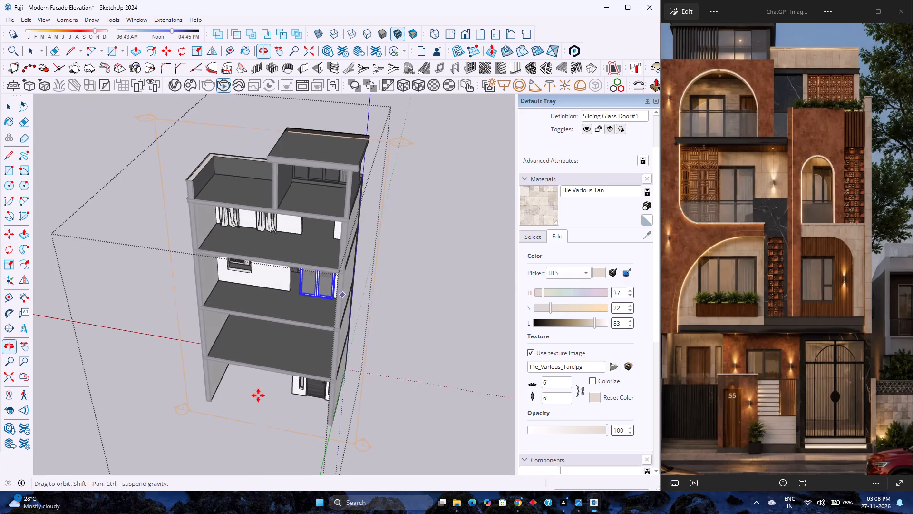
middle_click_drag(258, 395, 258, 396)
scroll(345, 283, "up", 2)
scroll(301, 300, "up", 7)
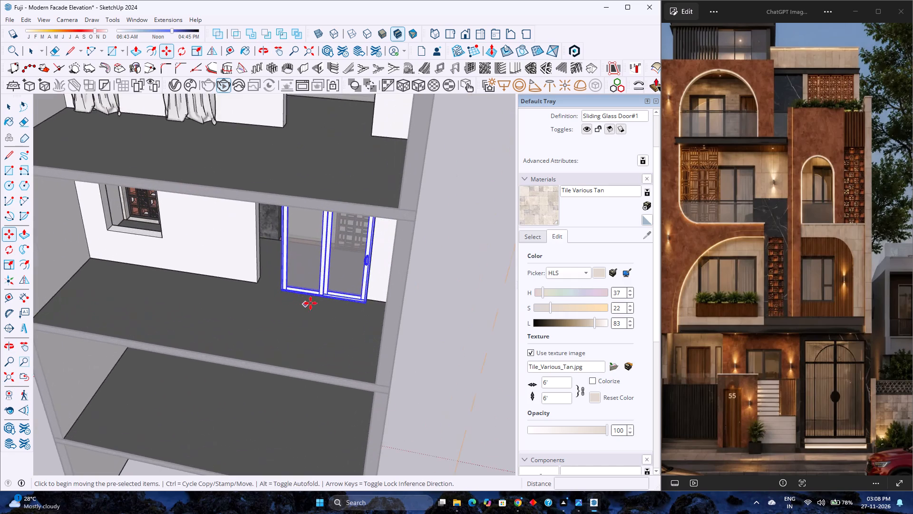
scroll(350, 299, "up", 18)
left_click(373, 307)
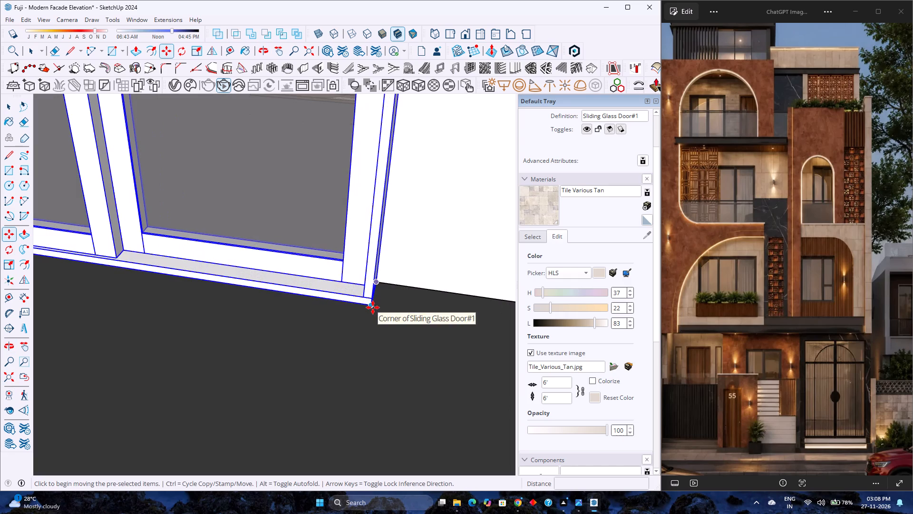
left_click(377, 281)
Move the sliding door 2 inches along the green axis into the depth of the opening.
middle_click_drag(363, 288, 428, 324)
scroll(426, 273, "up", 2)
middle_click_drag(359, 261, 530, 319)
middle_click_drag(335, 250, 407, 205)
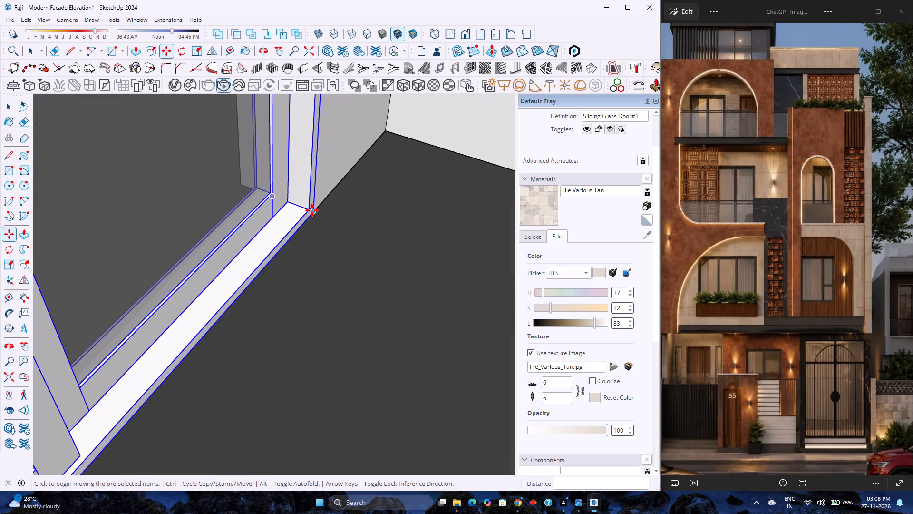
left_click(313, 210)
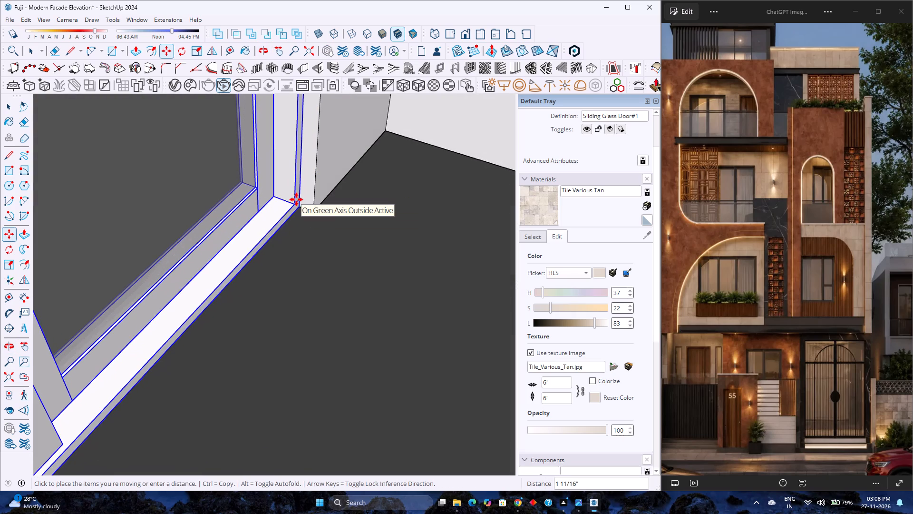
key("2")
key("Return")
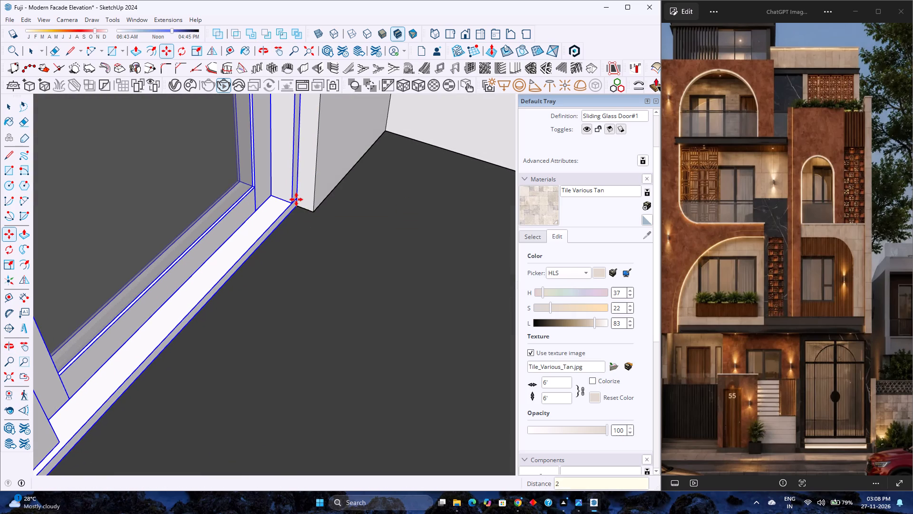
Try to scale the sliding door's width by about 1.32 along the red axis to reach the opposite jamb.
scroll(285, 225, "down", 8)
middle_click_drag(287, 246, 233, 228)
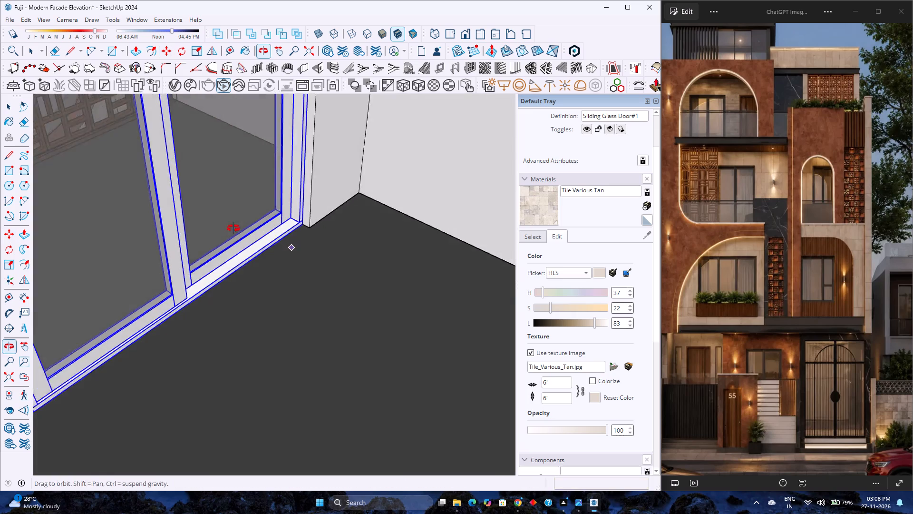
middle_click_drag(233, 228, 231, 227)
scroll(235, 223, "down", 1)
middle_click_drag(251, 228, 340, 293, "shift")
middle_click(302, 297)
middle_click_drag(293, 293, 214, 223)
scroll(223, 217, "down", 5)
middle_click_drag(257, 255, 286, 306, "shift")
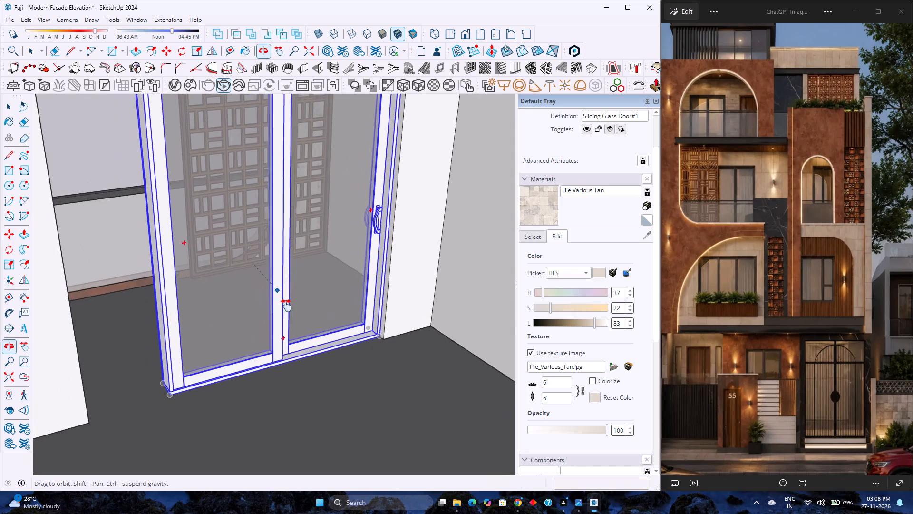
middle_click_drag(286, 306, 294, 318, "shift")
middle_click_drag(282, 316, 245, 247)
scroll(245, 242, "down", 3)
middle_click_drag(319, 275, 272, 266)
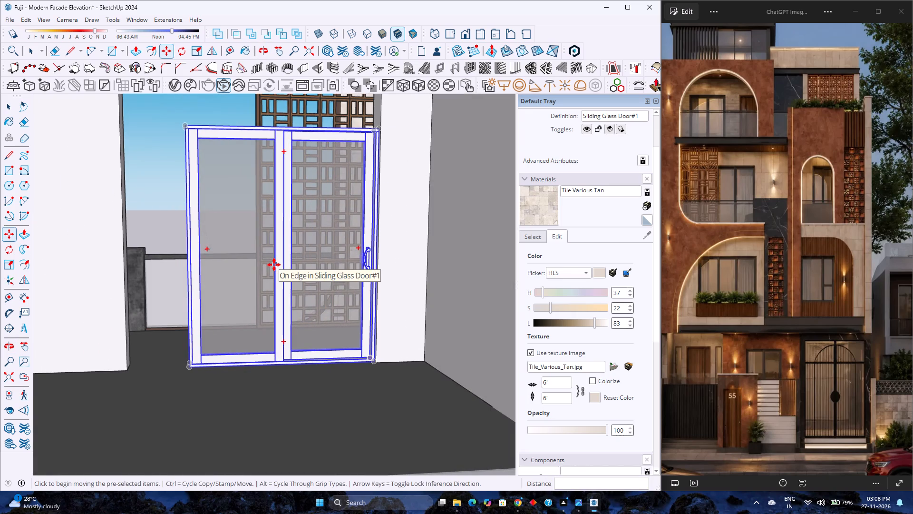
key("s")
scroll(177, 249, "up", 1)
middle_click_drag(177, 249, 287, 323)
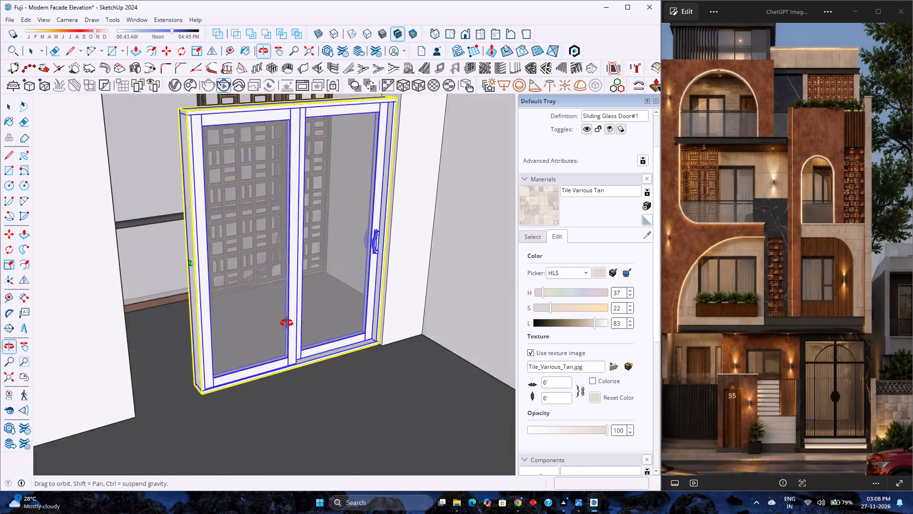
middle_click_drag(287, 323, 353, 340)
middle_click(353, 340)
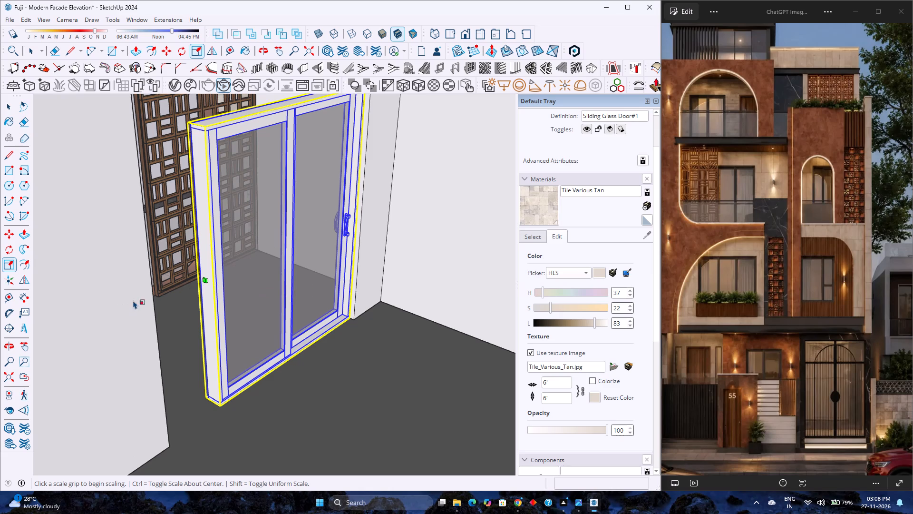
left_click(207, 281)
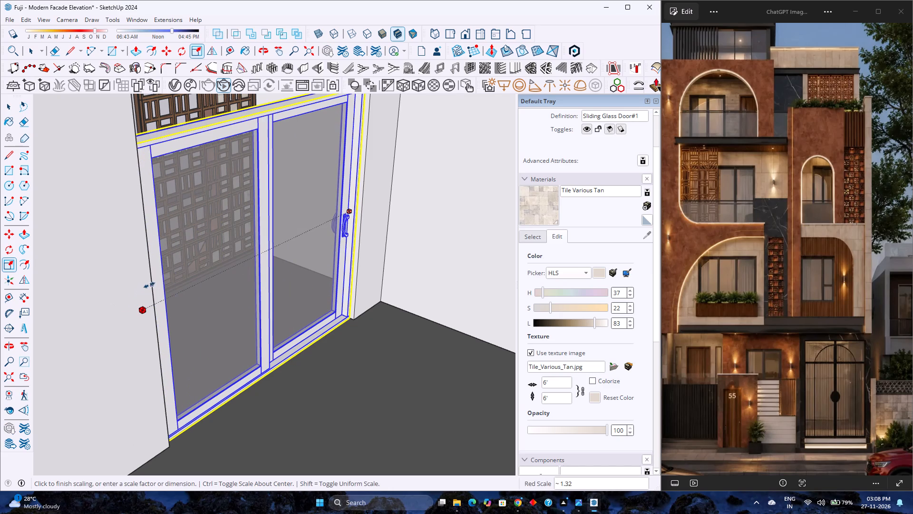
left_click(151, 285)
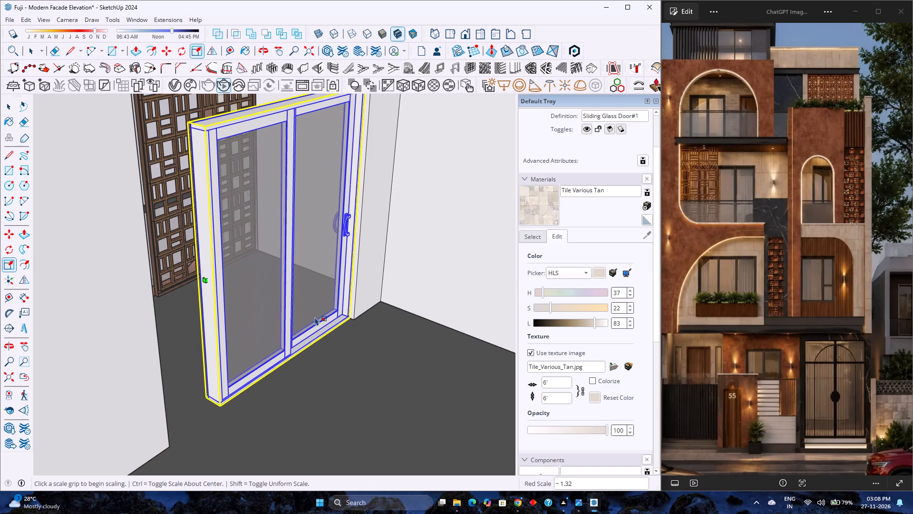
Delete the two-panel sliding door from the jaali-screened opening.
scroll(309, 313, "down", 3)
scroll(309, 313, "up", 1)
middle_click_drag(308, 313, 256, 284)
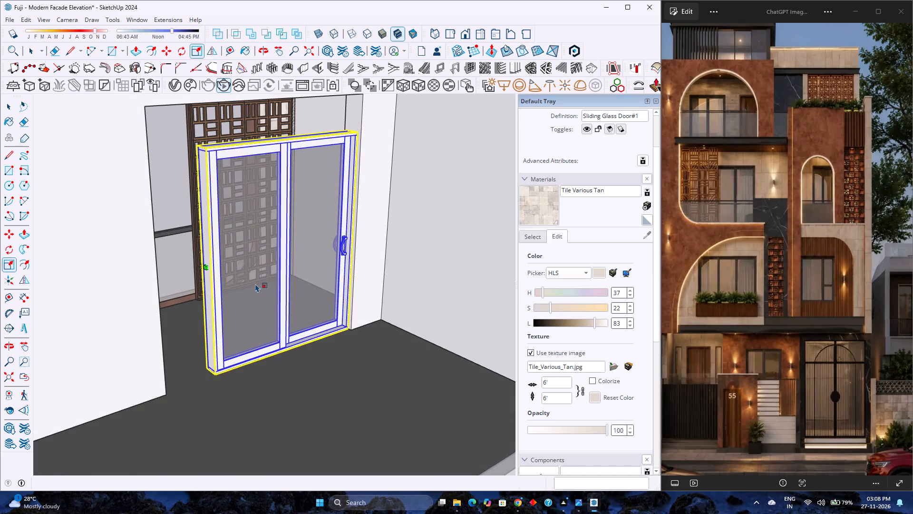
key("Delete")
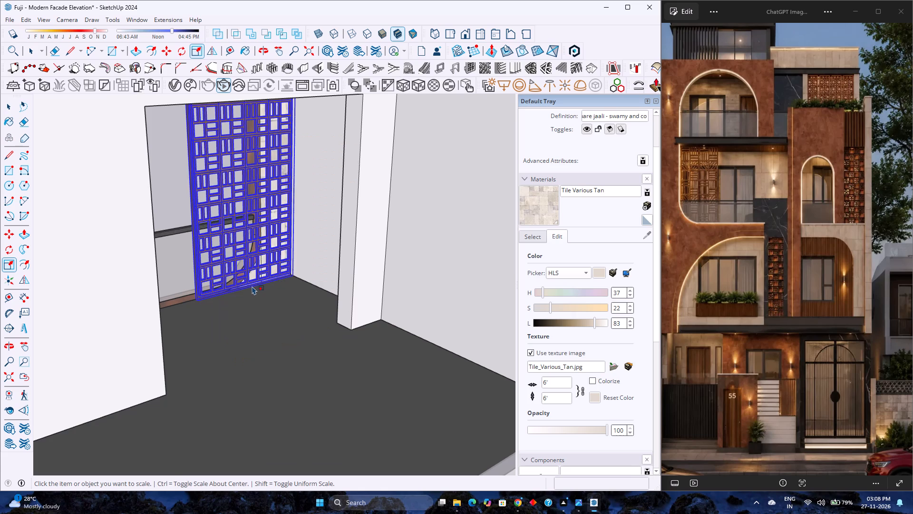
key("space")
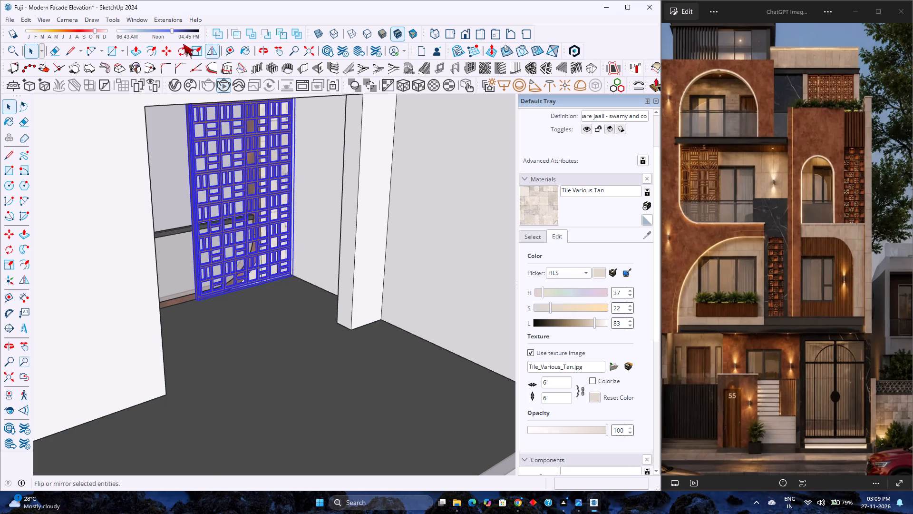
Reopen 3D Warehouse at the sliding door results and dismiss the Cyber Week promotion.
left_click(144, 19)
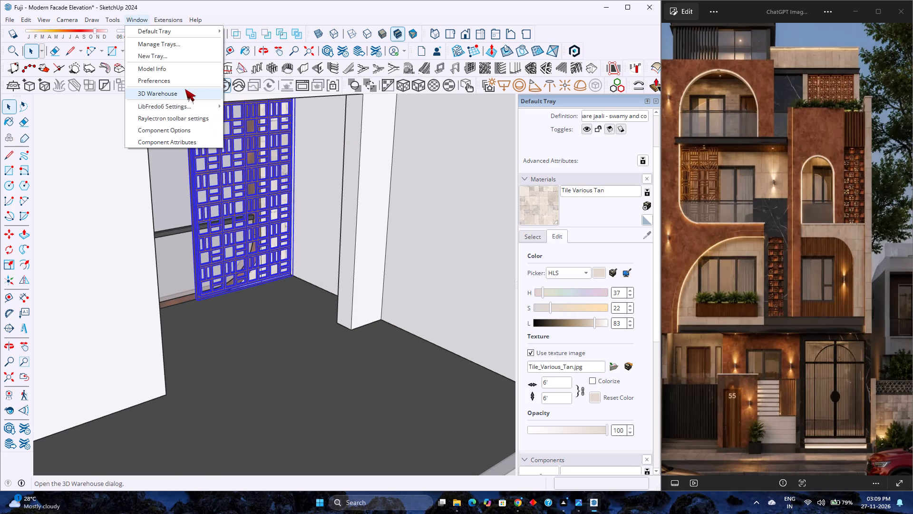
left_click(185, 89)
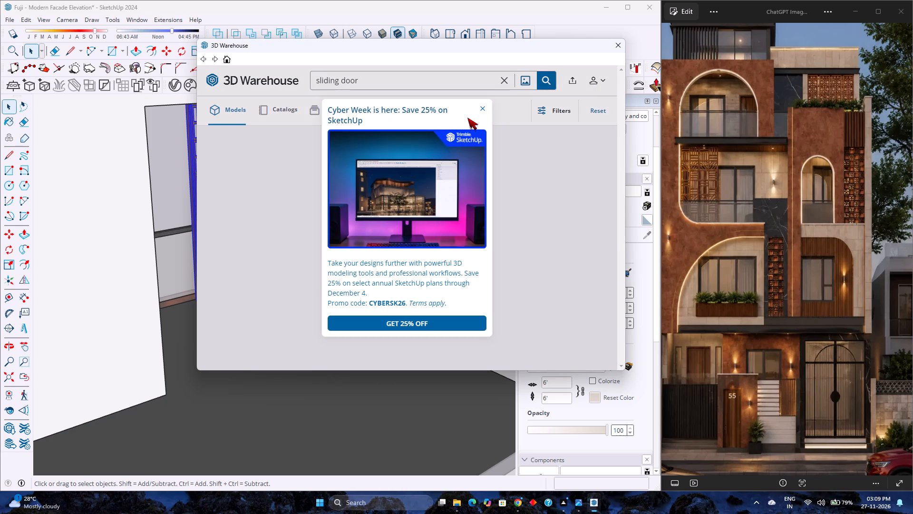
left_click(480, 106)
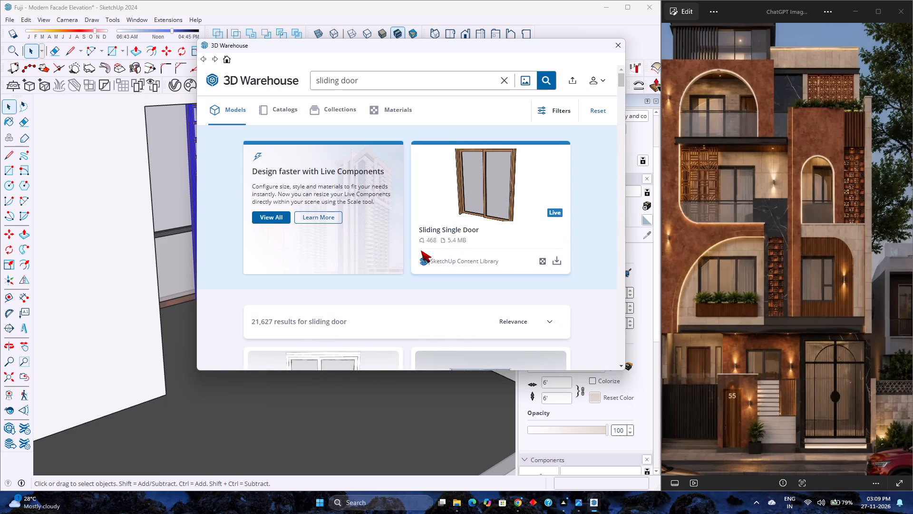
Browse the sliding door results for a dark-framed two-panel model suited to the jaali-screened opening.
scroll(421, 250, "down", 3)
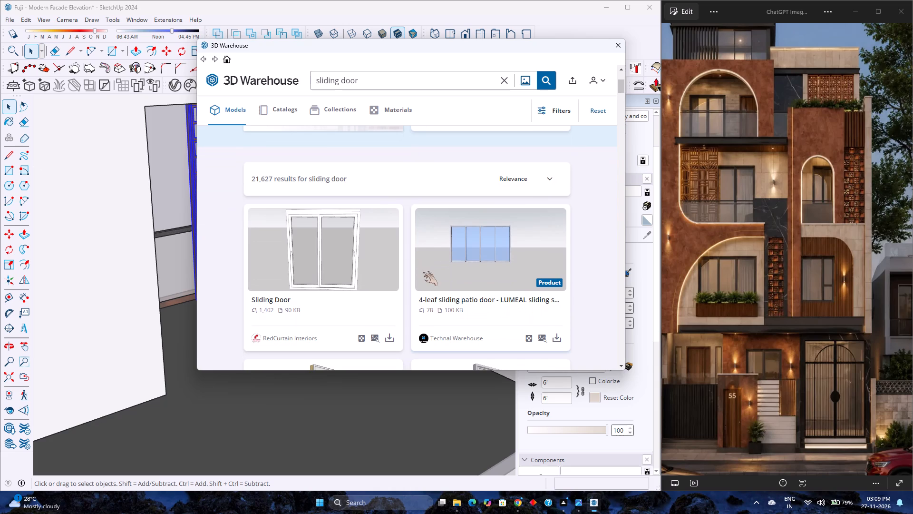
scroll(415, 276, "down", 1)
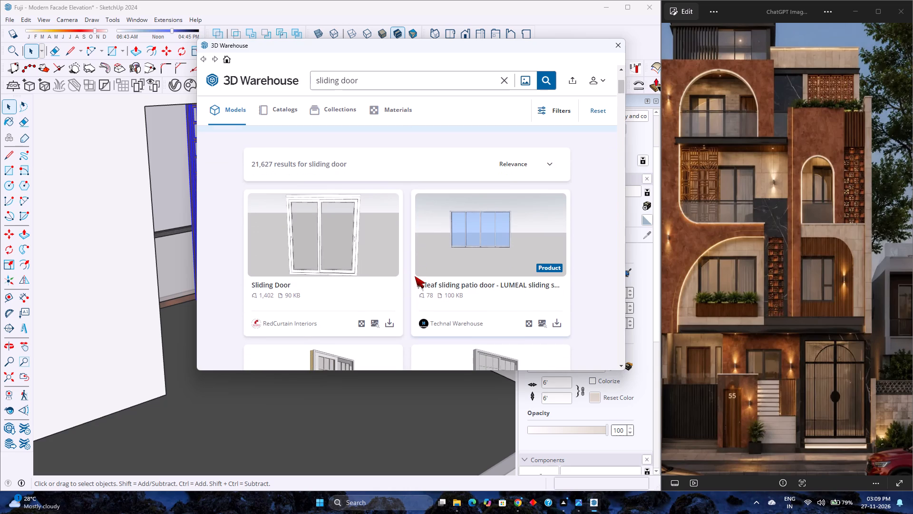
scroll(416, 273, "down", 9)
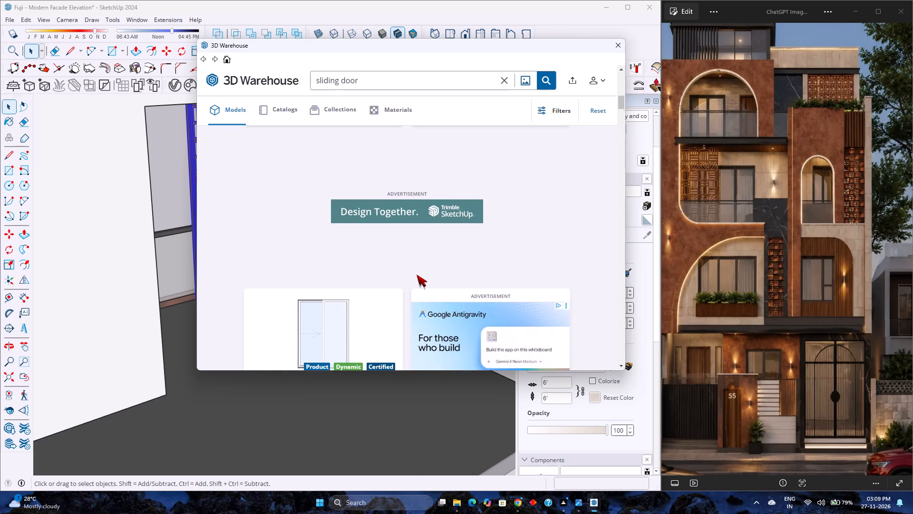
scroll(417, 275, "down", 4)
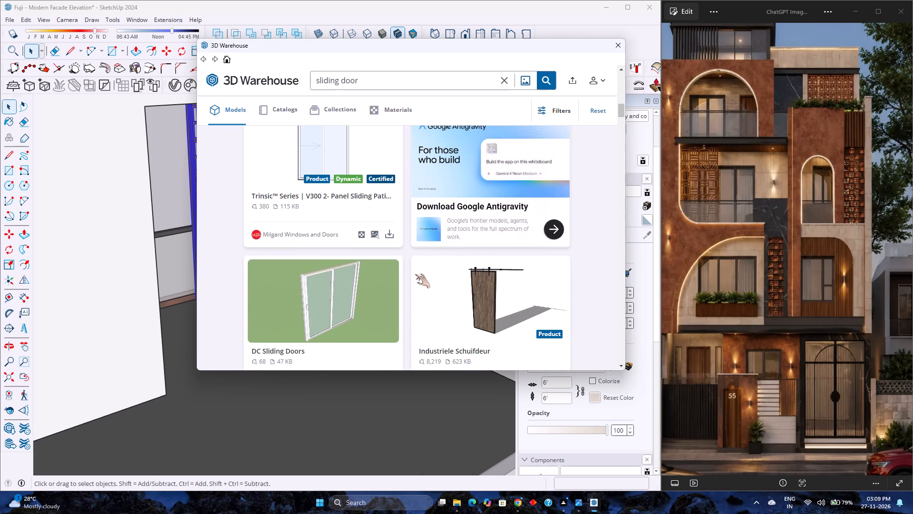
scroll(415, 257, "down", 2)
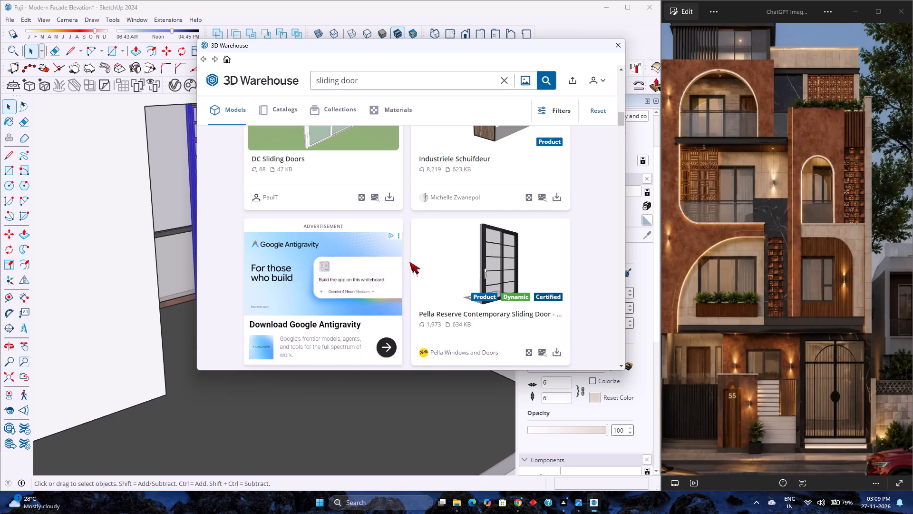
scroll(409, 262, "down", 6)
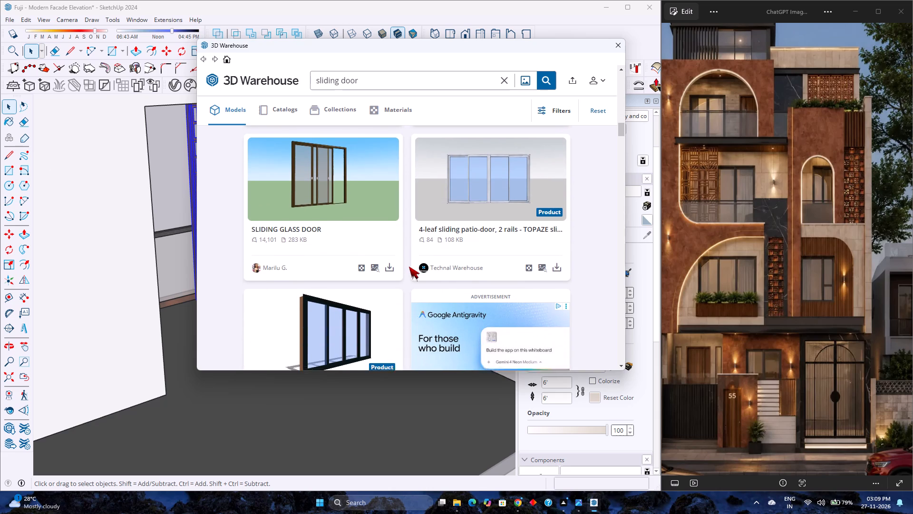
scroll(409, 267, "down", 12)
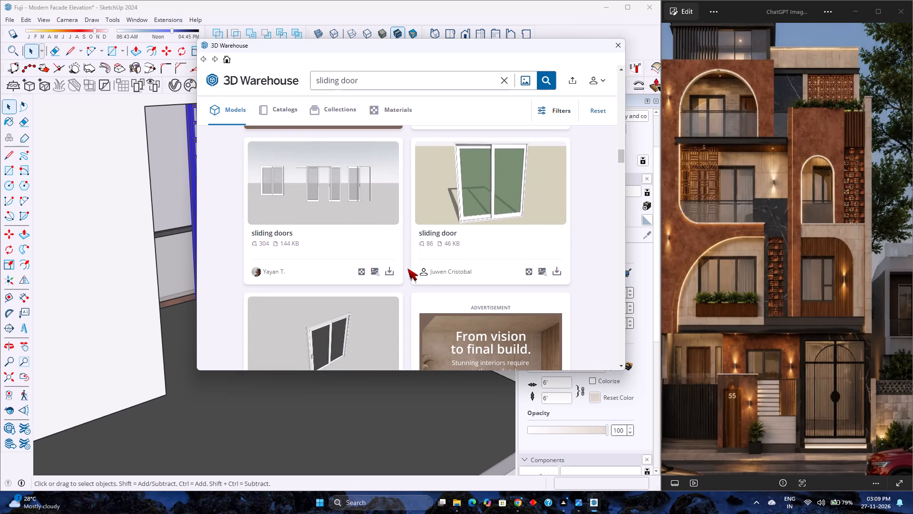
scroll(408, 268, "down", 6)
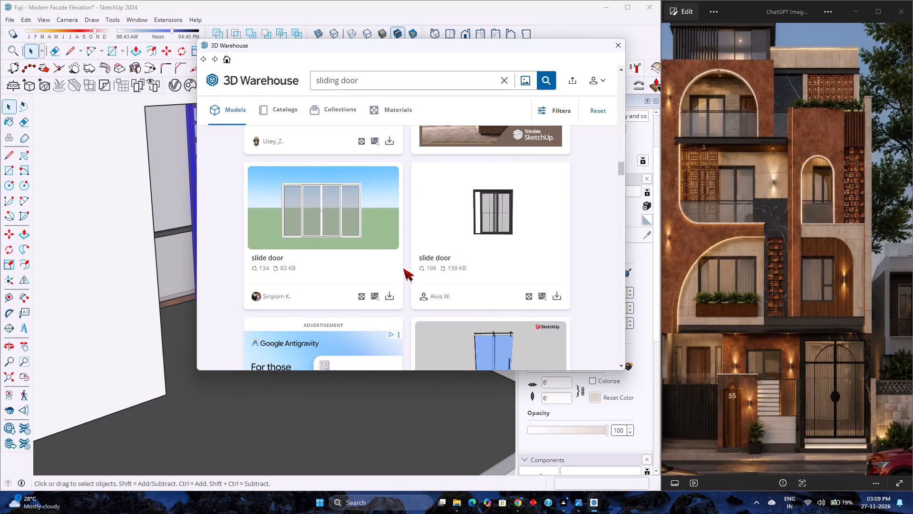
scroll(403, 268, "down", 2)
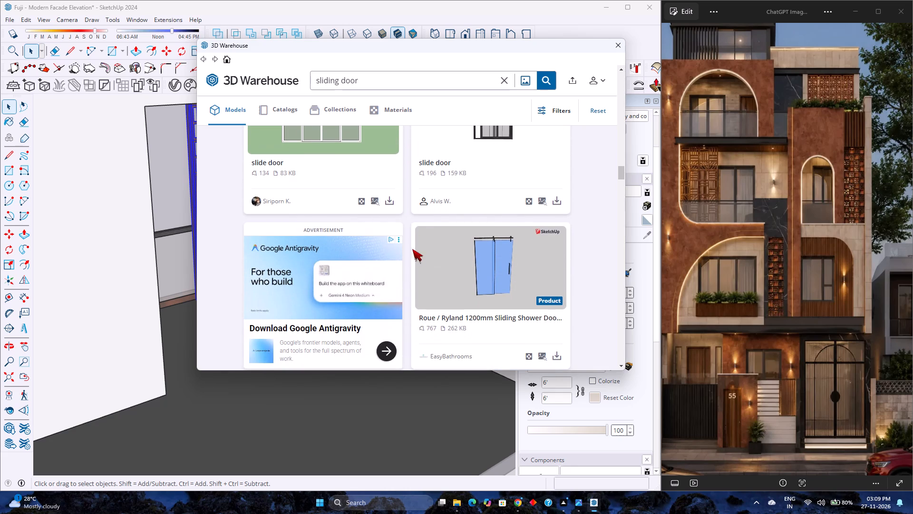
scroll(400, 208, "up", 1)
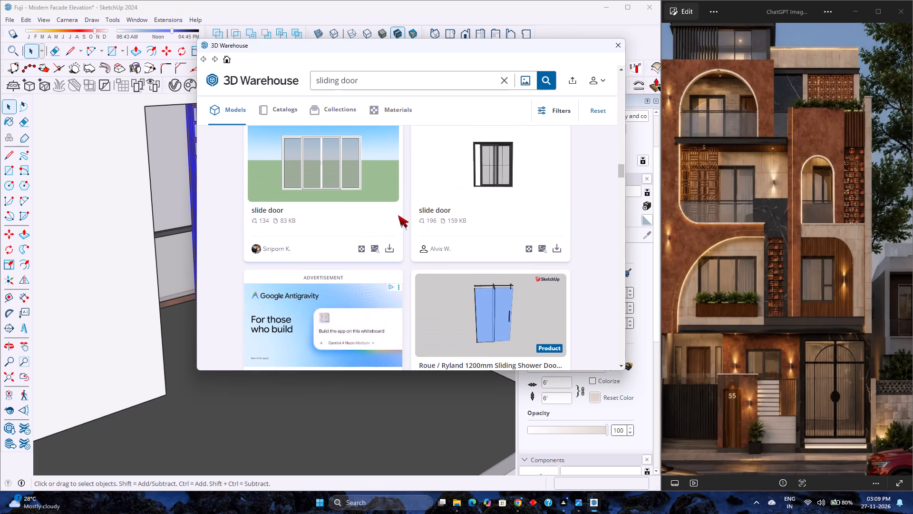
scroll(398, 215, "up", 2)
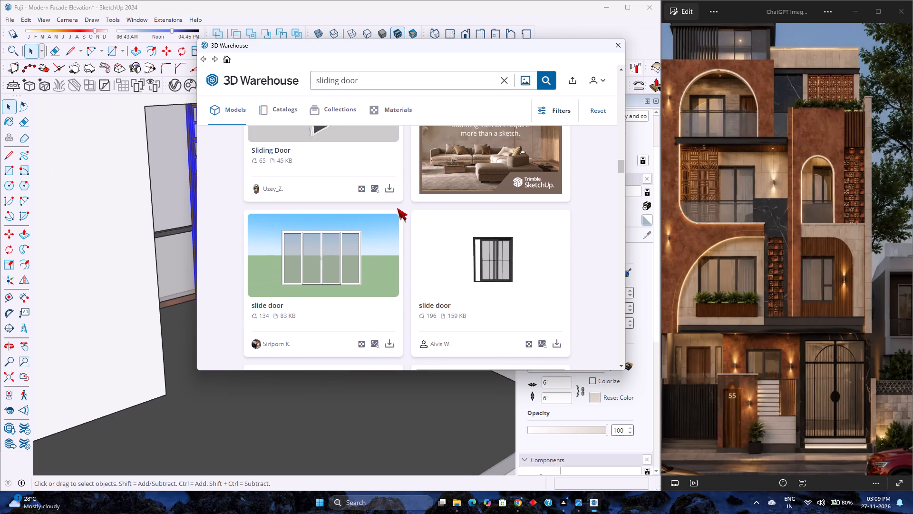
scroll(398, 218, "up", 2)
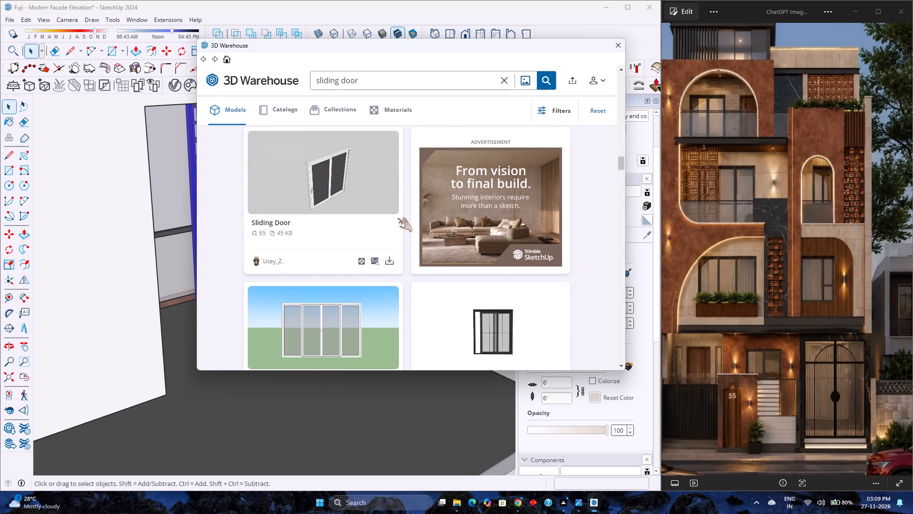
scroll(398, 218, "down", 1)
scroll(398, 218, "up", 1)
scroll(398, 218, "down", 3)
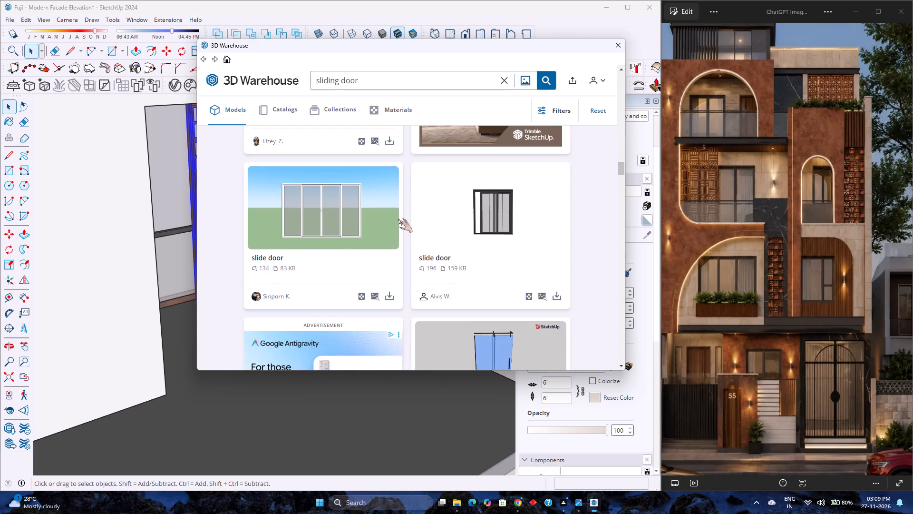
scroll(397, 220, "down", 3)
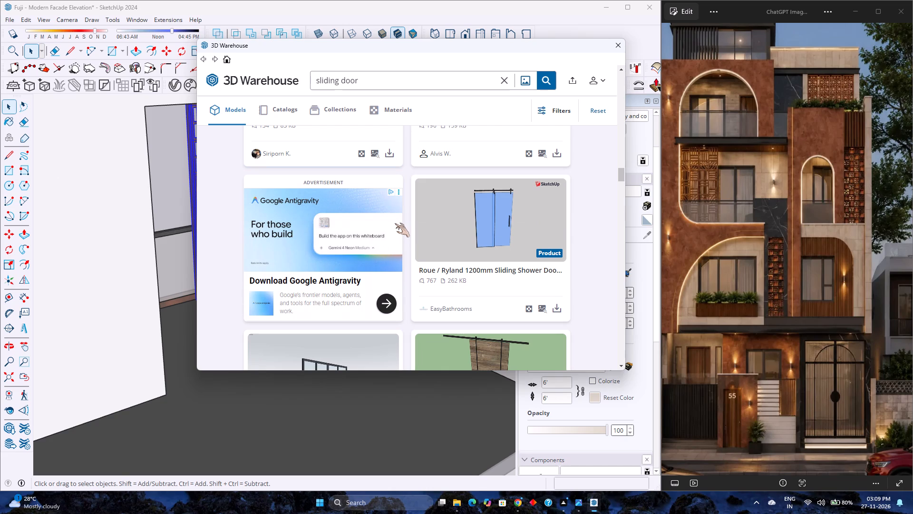
scroll(394, 225, "down", 2)
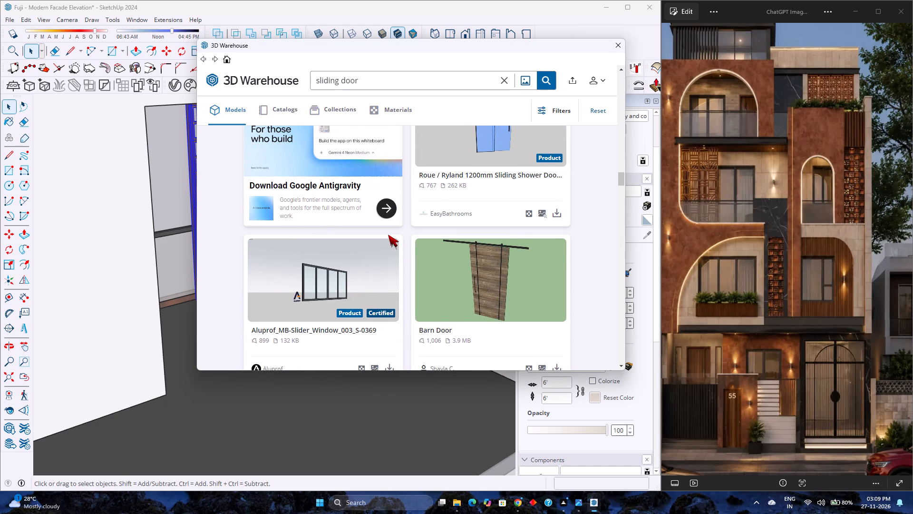
scroll(388, 236, "down", 3)
scroll(388, 236, "up", 3)
scroll(388, 236, "down", 2)
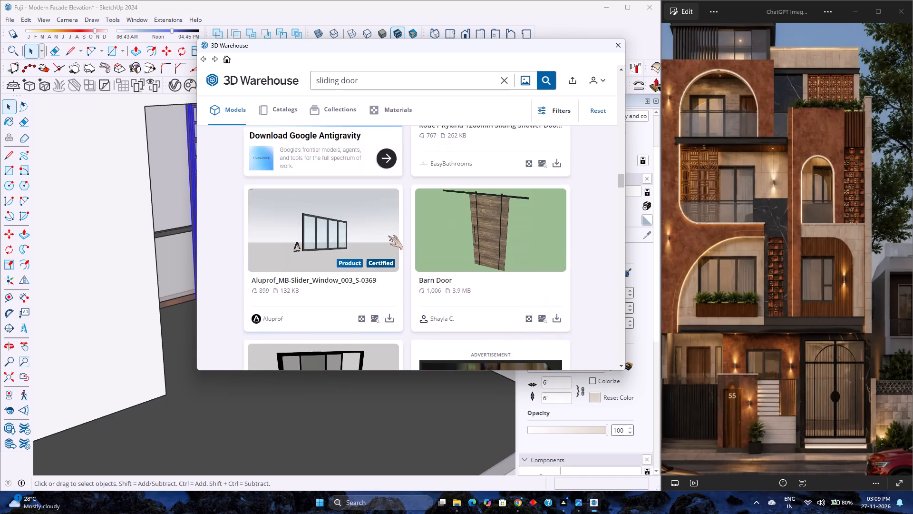
scroll(388, 236, "down", 5)
scroll(388, 236, "up", 4)
scroll(388, 236, "down", 1)
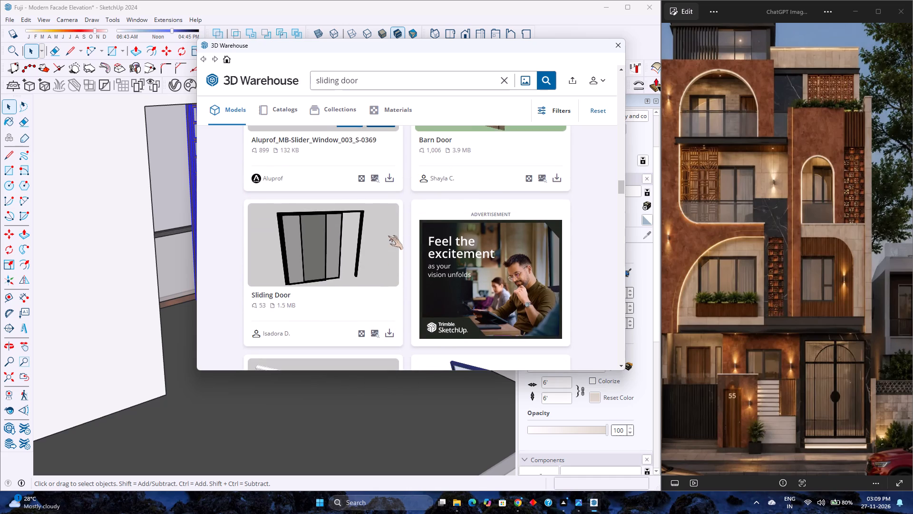
scroll(388, 236, "down", 2)
scroll(388, 237, "up", 3)
scroll(388, 238, "down", 3)
scroll(388, 238, "up", 4)
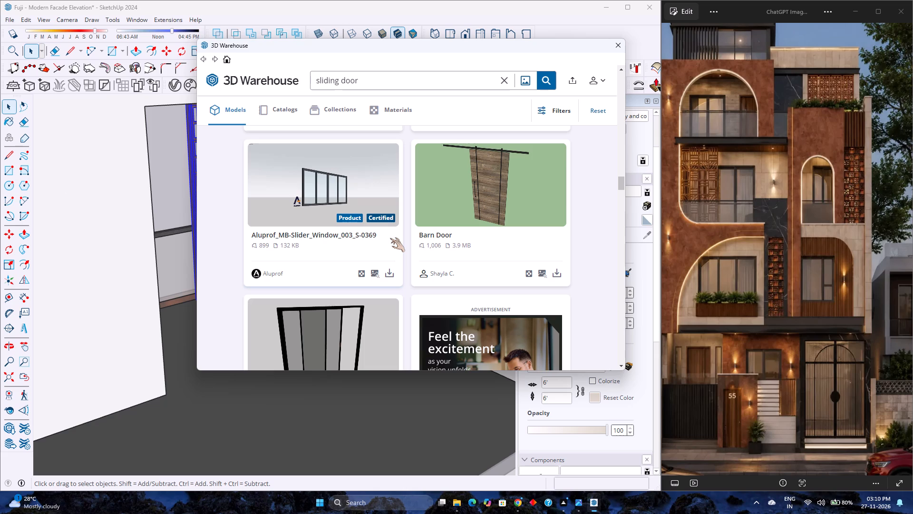
scroll(409, 232, "down", 2)
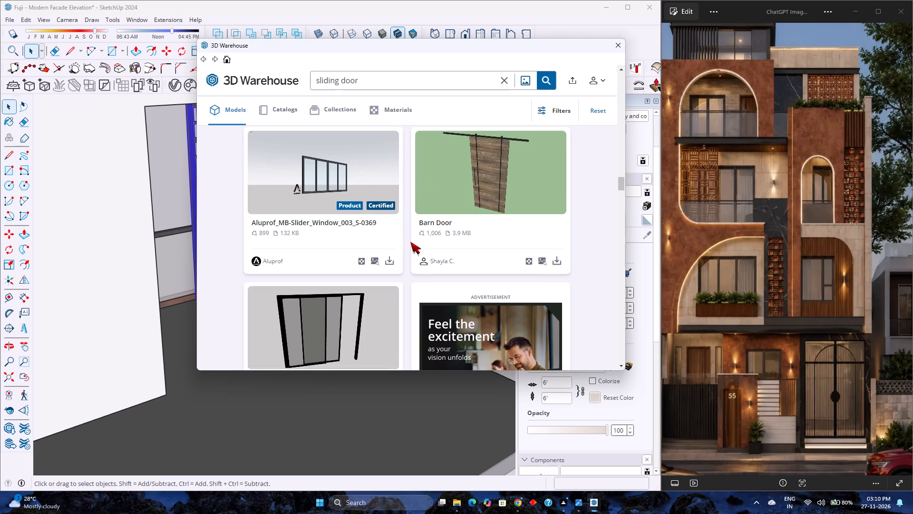
scroll(410, 242, "down", 9)
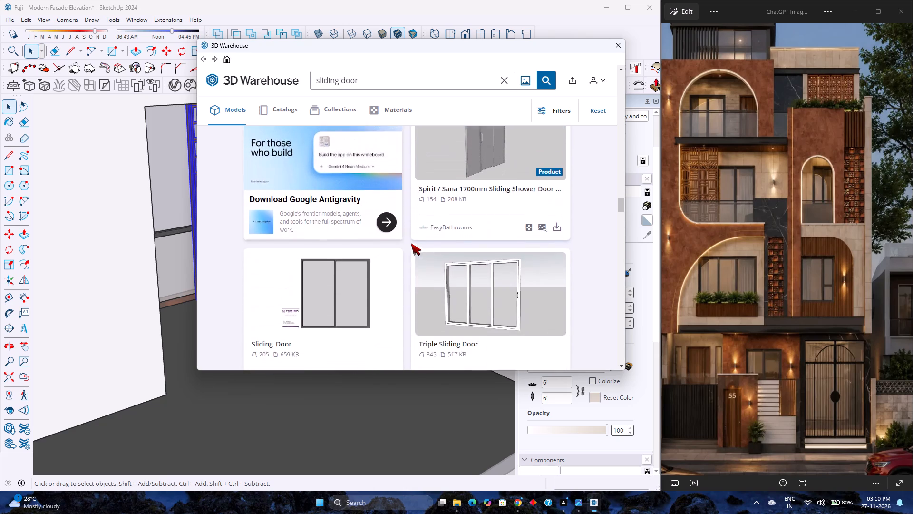
scroll(411, 243, "down", 2)
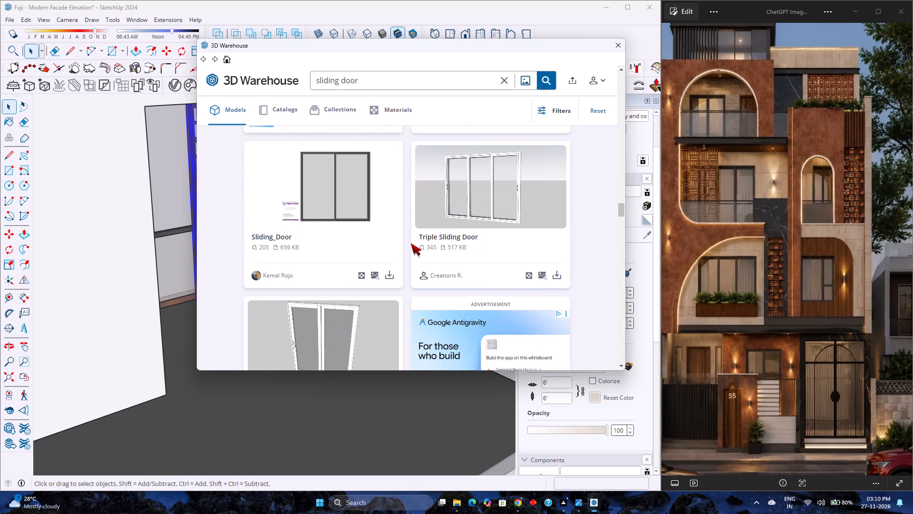
Load the dark-framed two-panel Sliding_Door model and place it on the floor in front of the jaali-screened opening.
left_click(391, 273)
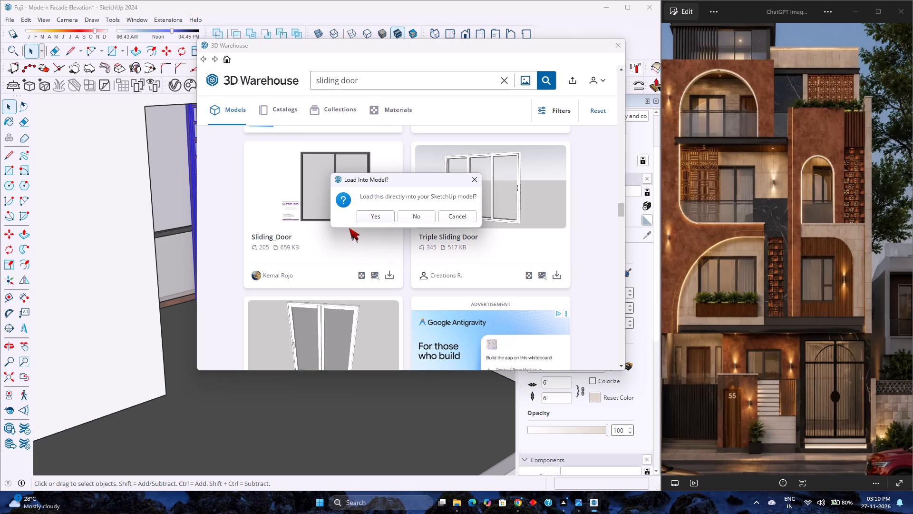
left_click(361, 217)
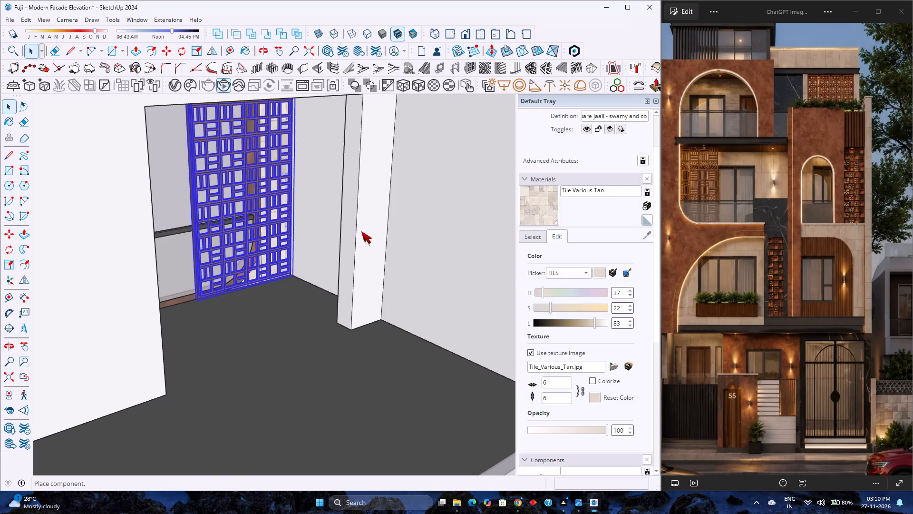
scroll(361, 232, "down", 2)
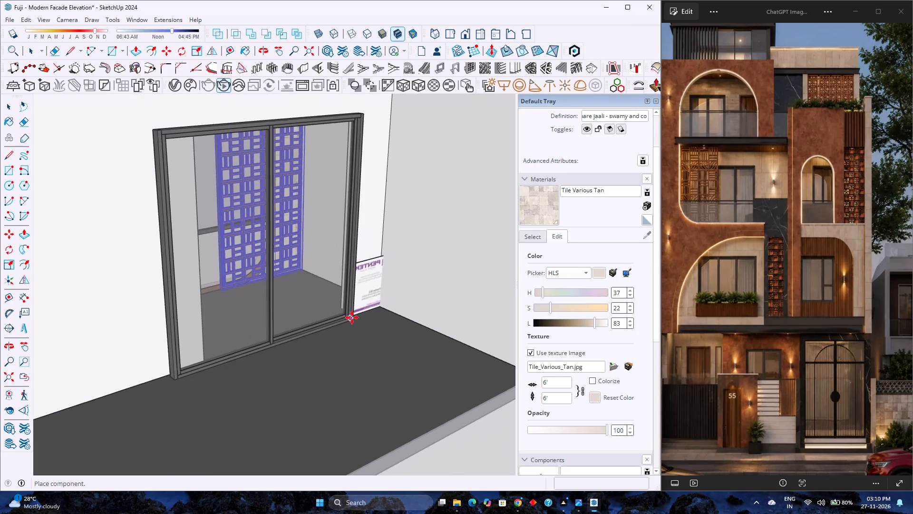
left_click(333, 327)
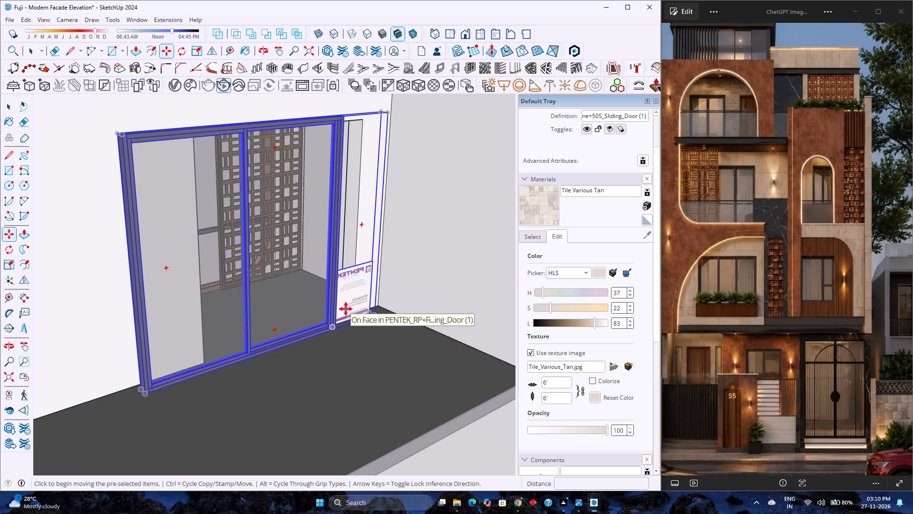
Open the placed sliding door component for editing at the PENTEK label panel beside its frame.
scroll(346, 309, "down", 4)
scroll(346, 309, "up", 2)
scroll(346, 309, "down", 1)
scroll(346, 309, "up", 2)
scroll(346, 309, "down", 2)
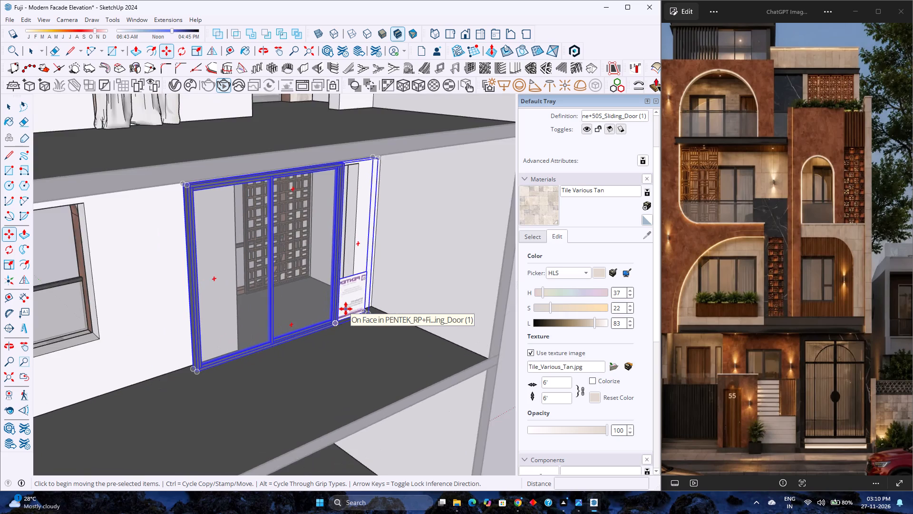
scroll(346, 309, "up", 1)
key("space")
double_click(347, 307)
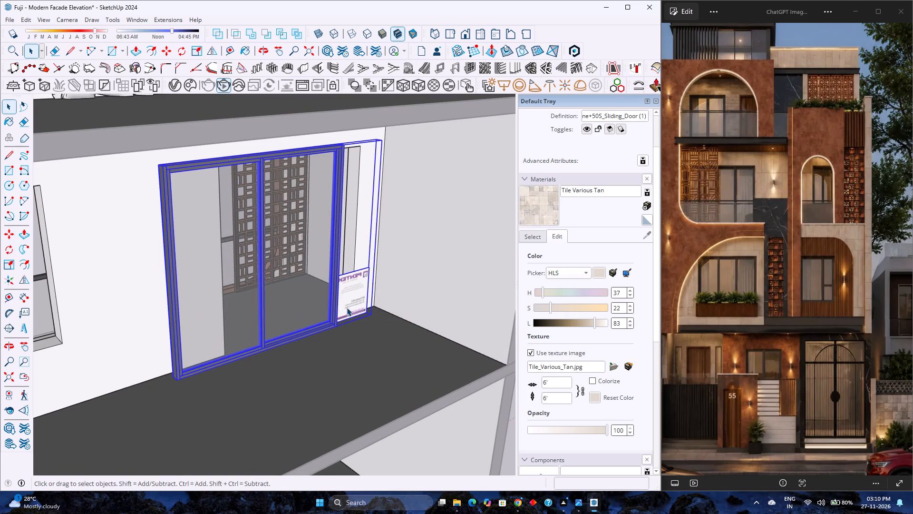
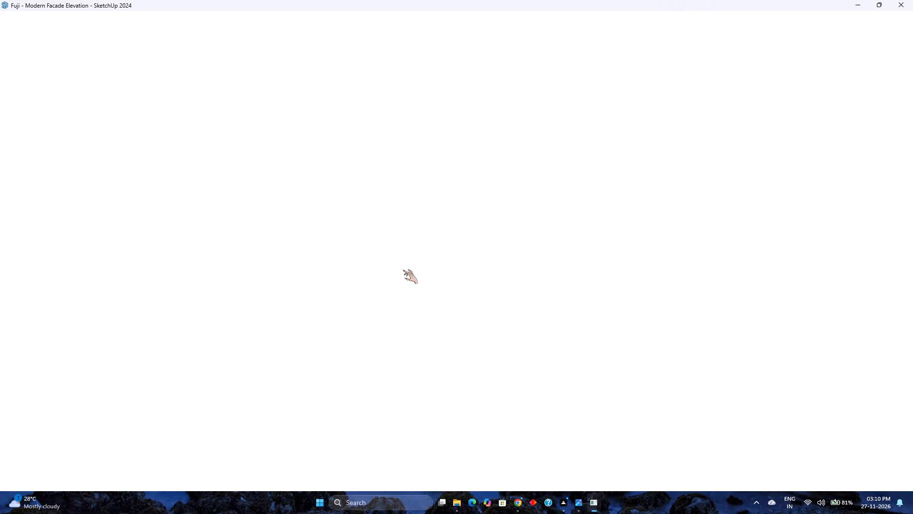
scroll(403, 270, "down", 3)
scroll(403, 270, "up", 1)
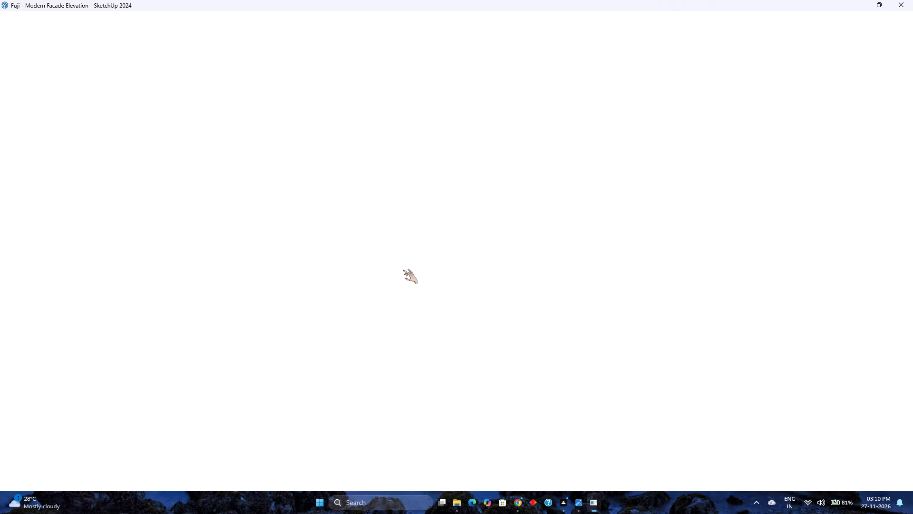
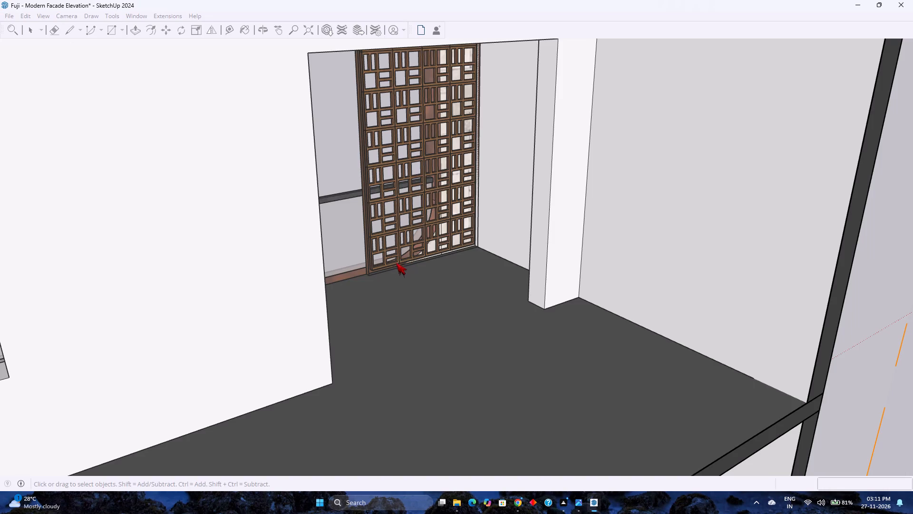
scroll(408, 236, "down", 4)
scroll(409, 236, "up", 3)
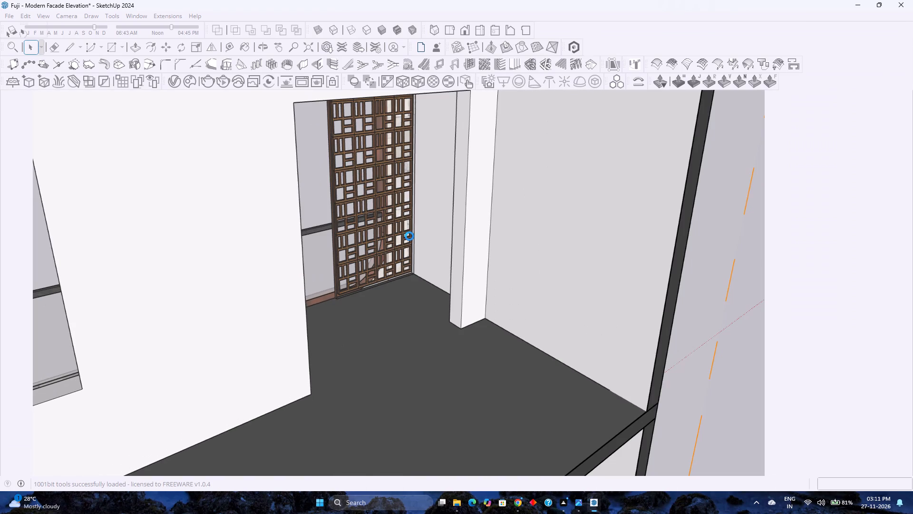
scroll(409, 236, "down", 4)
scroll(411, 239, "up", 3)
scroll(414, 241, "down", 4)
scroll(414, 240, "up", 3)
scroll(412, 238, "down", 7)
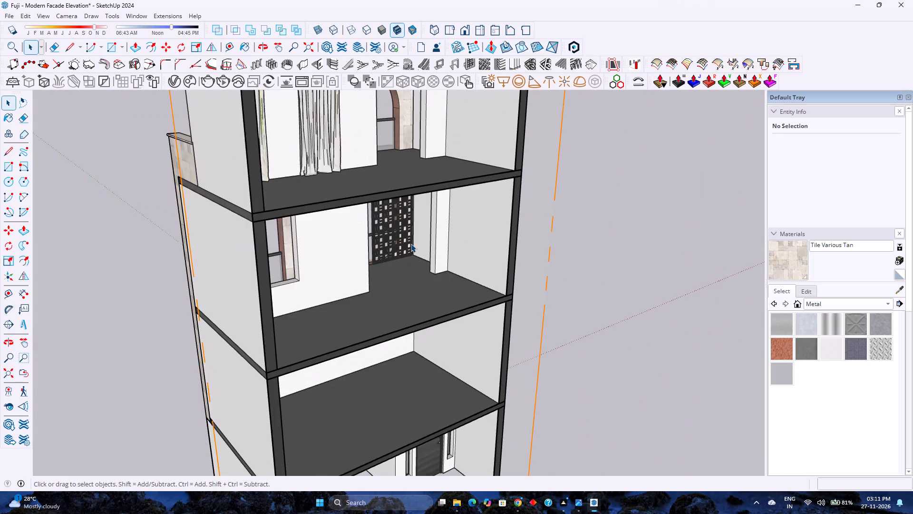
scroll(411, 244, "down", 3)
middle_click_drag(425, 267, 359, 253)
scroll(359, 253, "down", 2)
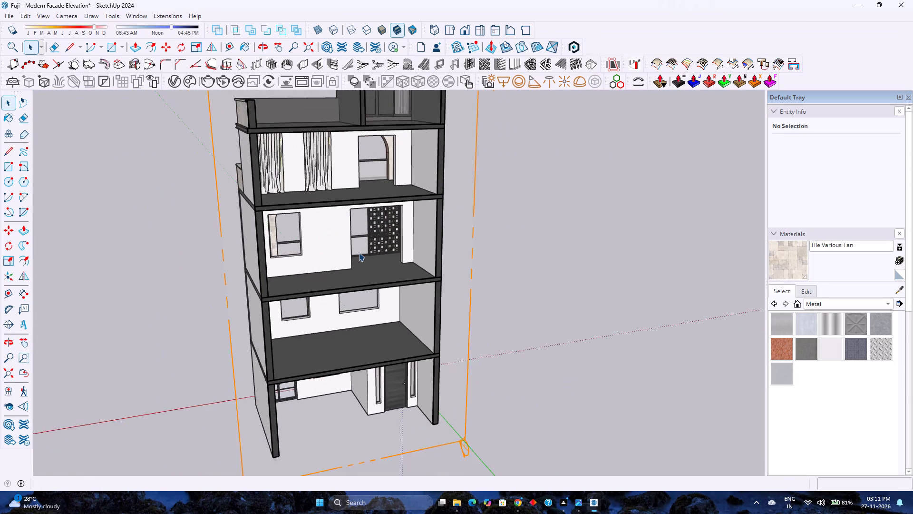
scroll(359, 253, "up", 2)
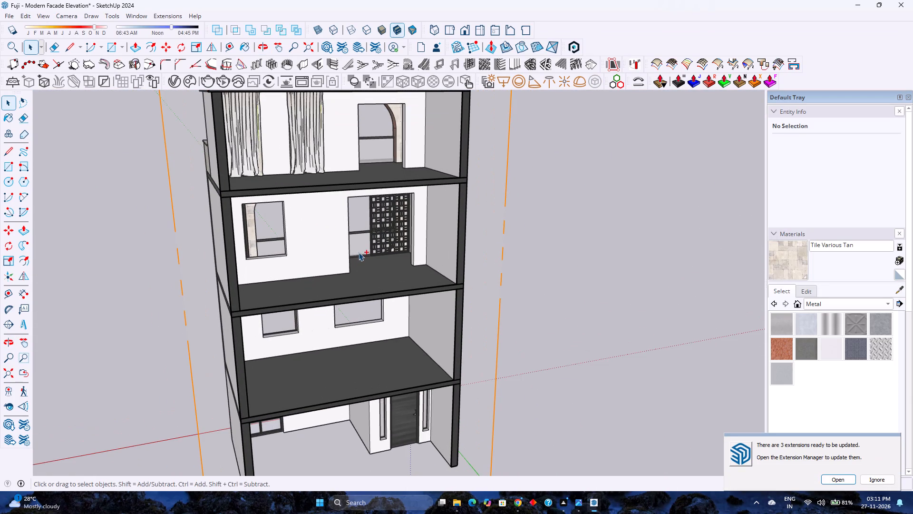
Save the model as a SketchUp file named Fuji - Modern Facade Elevation in the Fuji Files folder.
key("ctrl+s")
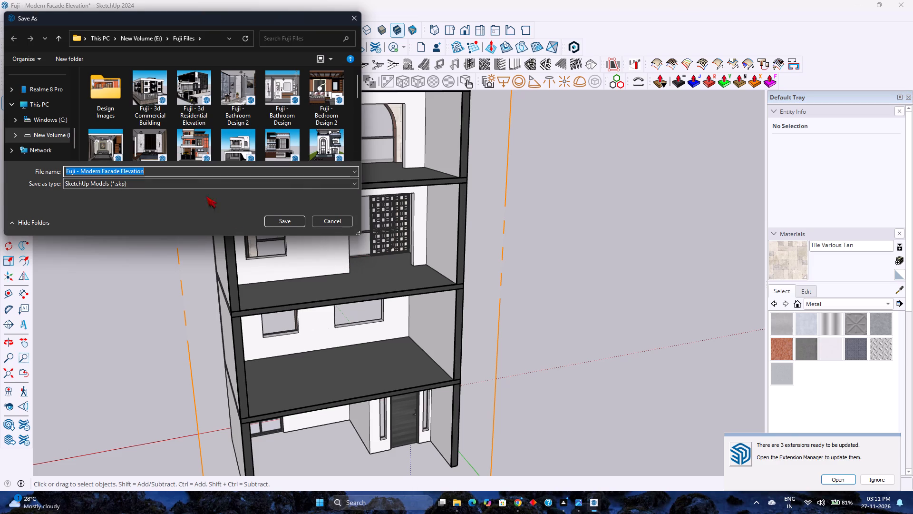
left_click(285, 221)
left_click(467, 248)
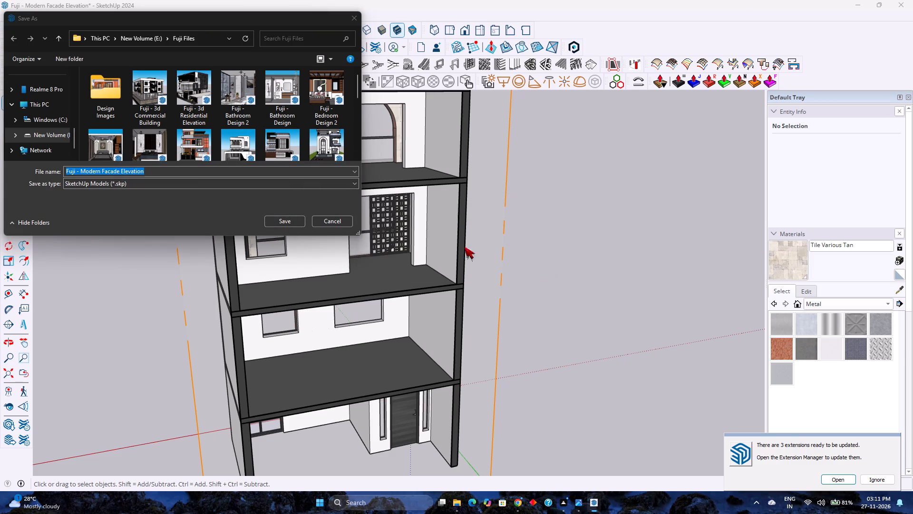
Open the building group for editing near the doorway opening with the lattice screen.
scroll(401, 220, "down", 4)
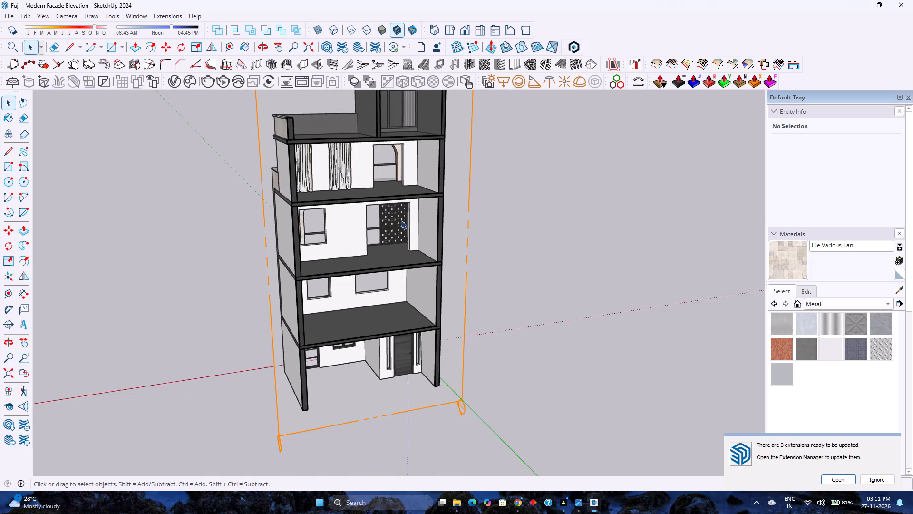
scroll(401, 220, "up", 3)
scroll(402, 220, "down", 2)
scroll(402, 220, "up", 2)
scroll(402, 220, "down", 1)
scroll(402, 220, "up", 2)
left_click(402, 220)
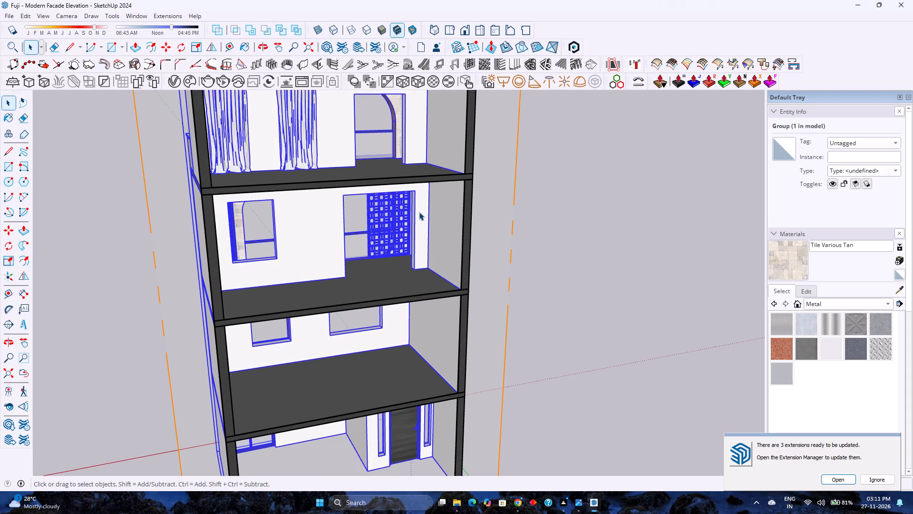
left_click(419, 212)
scroll(419, 212, "up", 4)
double_click(422, 209)
scroll(422, 209, "up", 2)
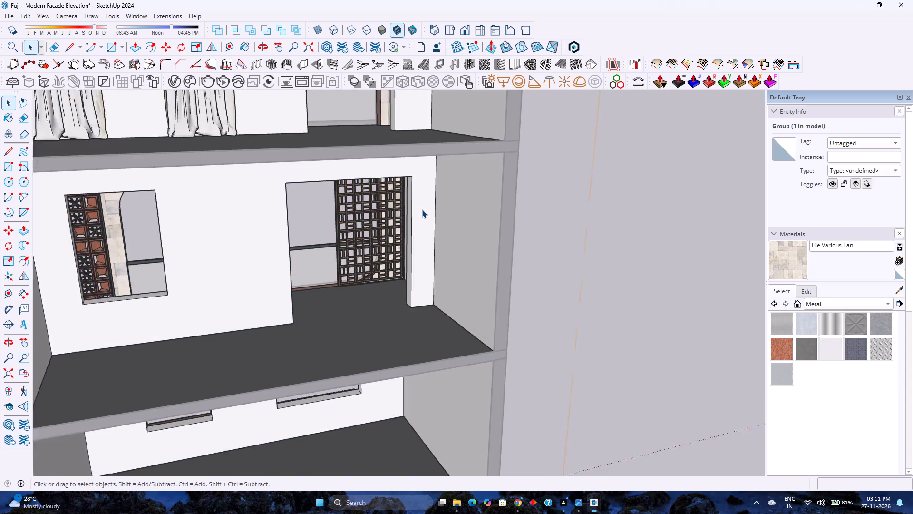
scroll(423, 205, "down", 4)
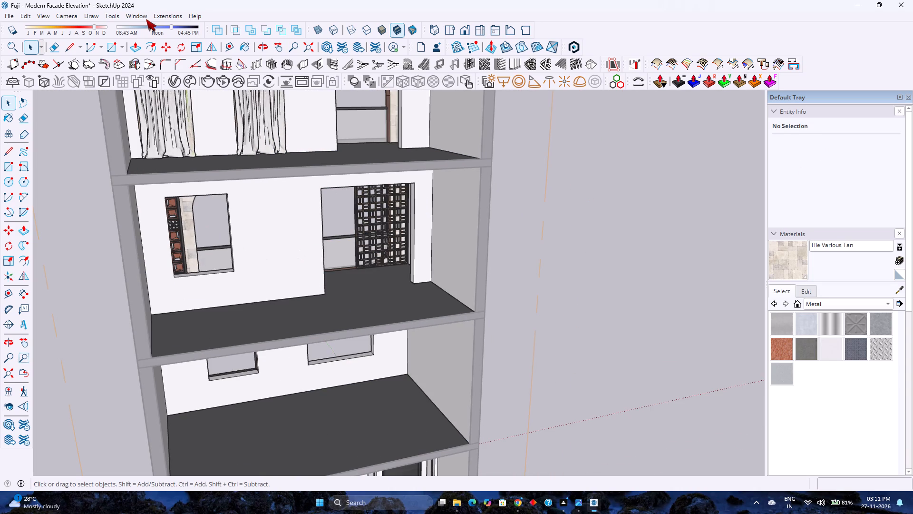
Search 3D Warehouse for "Slide door".
left_click(136, 16)
left_click(156, 88)
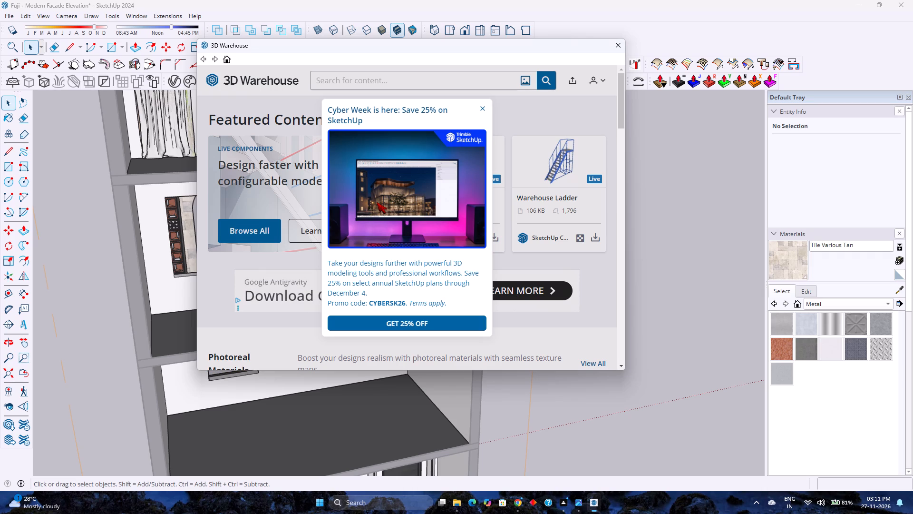
scroll(328, 212, "down", 1)
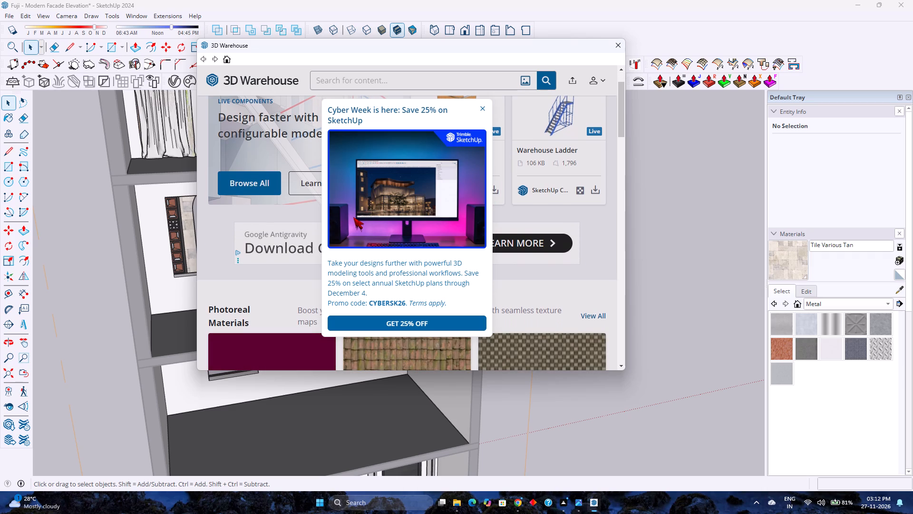
scroll(353, 217, "down", 2)
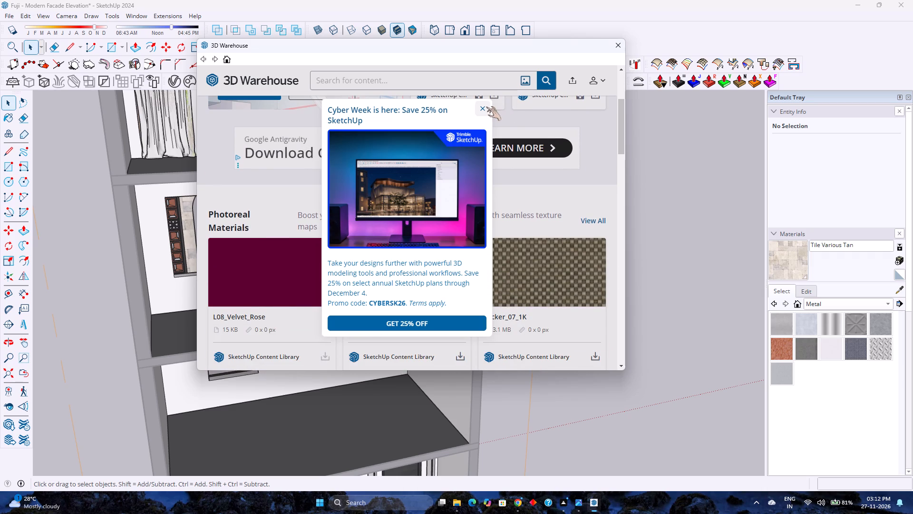
left_click(486, 107)
left_click(494, 83)
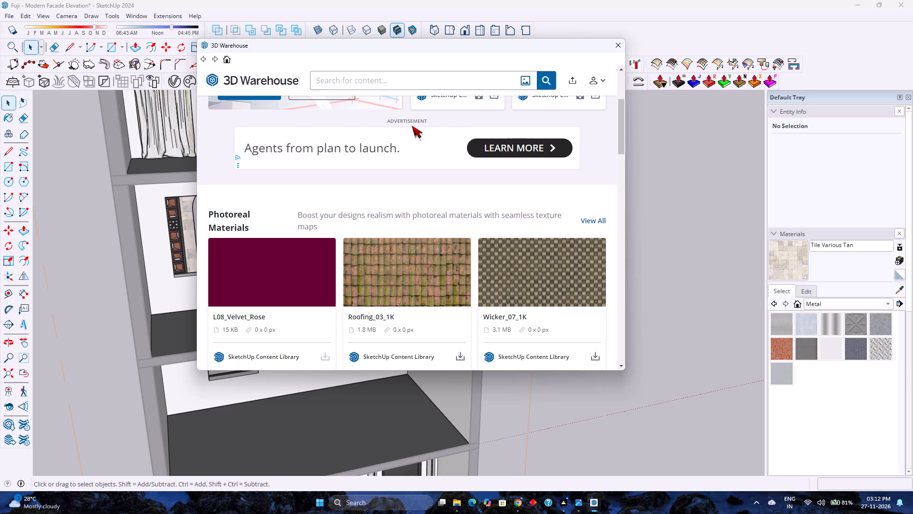
type("Slid")
type("e door")
key("Return")
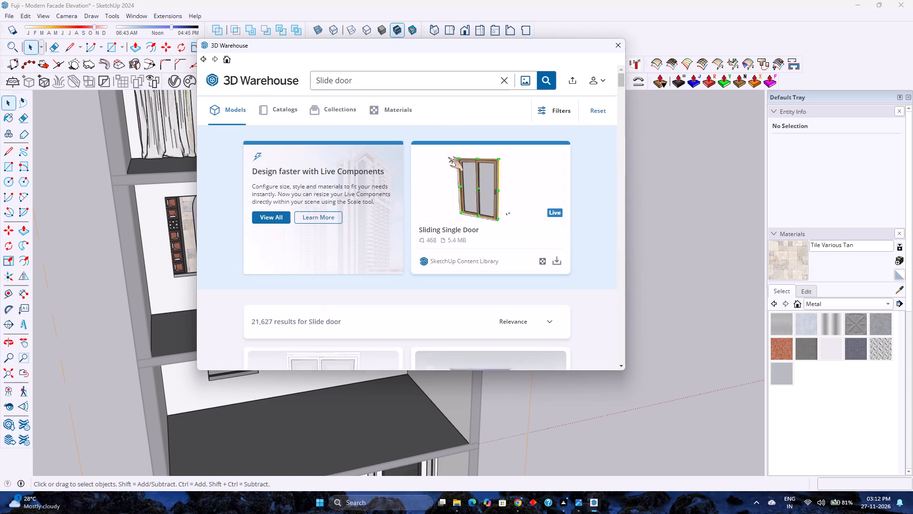
Browse the sliding door models for a plain dark-framed two-panel door that suits the doorway opening.
scroll(458, 184, "up", 1)
scroll(458, 185, "down", 3)
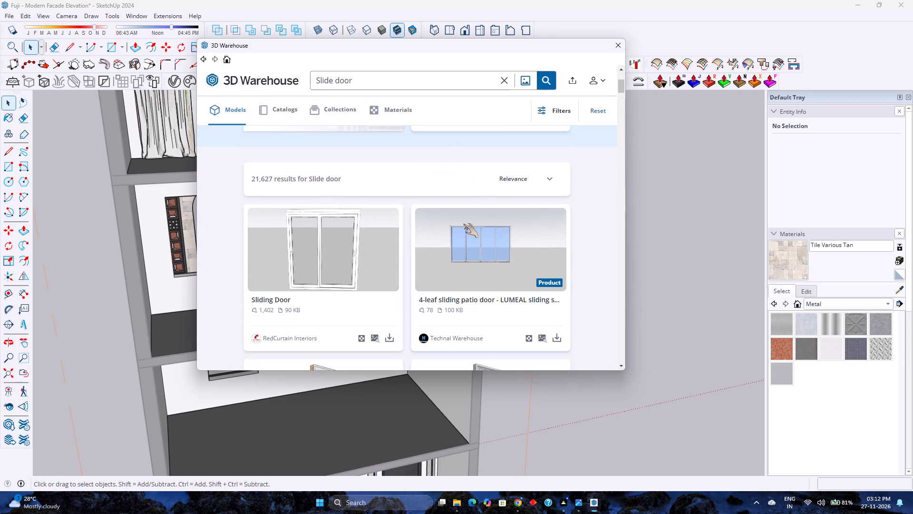
scroll(463, 224, "down", 3)
scroll(463, 224, "up", 3)
scroll(386, 203, "down", 3)
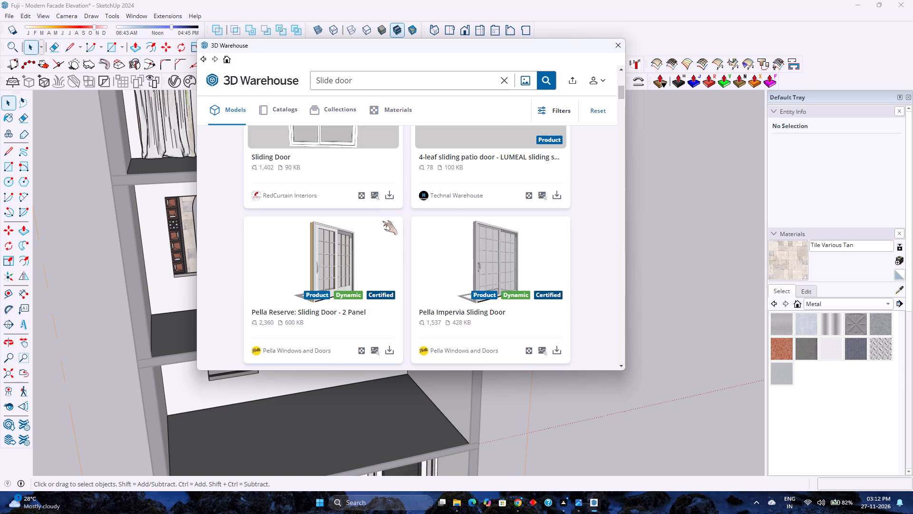
scroll(382, 222, "up", 2)
scroll(382, 222, "down", 3)
scroll(382, 222, "up", 4)
scroll(382, 222, "down", 4)
scroll(382, 222, "up", 3)
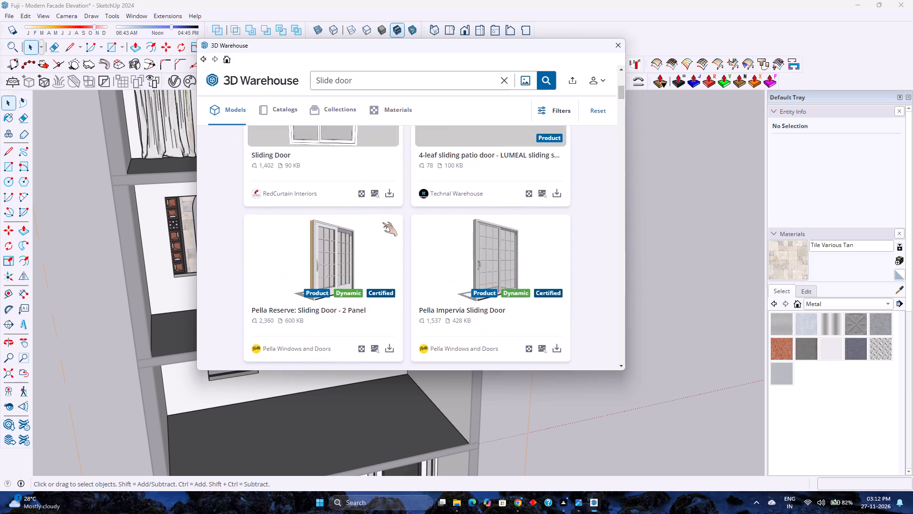
scroll(382, 222, "down", 3)
scroll(382, 224, "up", 2)
scroll(382, 224, "down", 2)
scroll(382, 224, "up", 3)
scroll(382, 224, "down", 3)
scroll(382, 224, "up", 3)
scroll(382, 224, "down", 2)
scroll(382, 224, "up", 1)
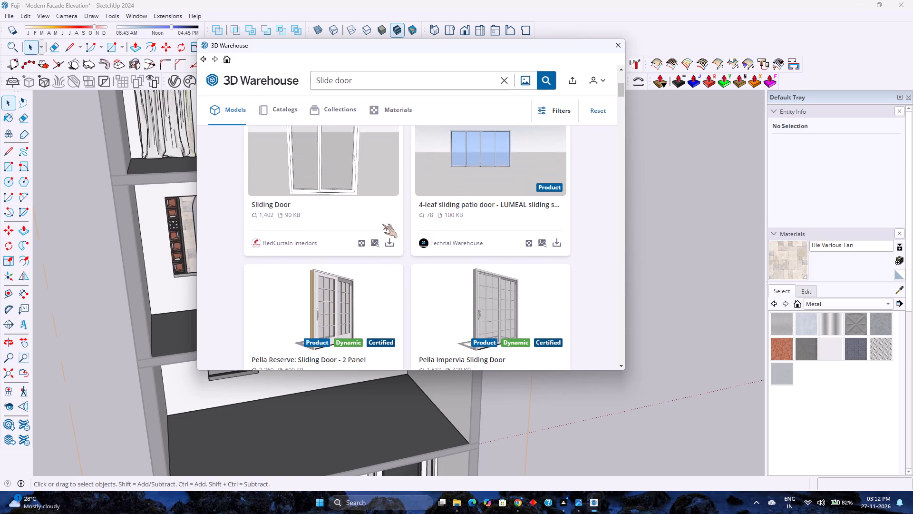
scroll(382, 224, "down", 11)
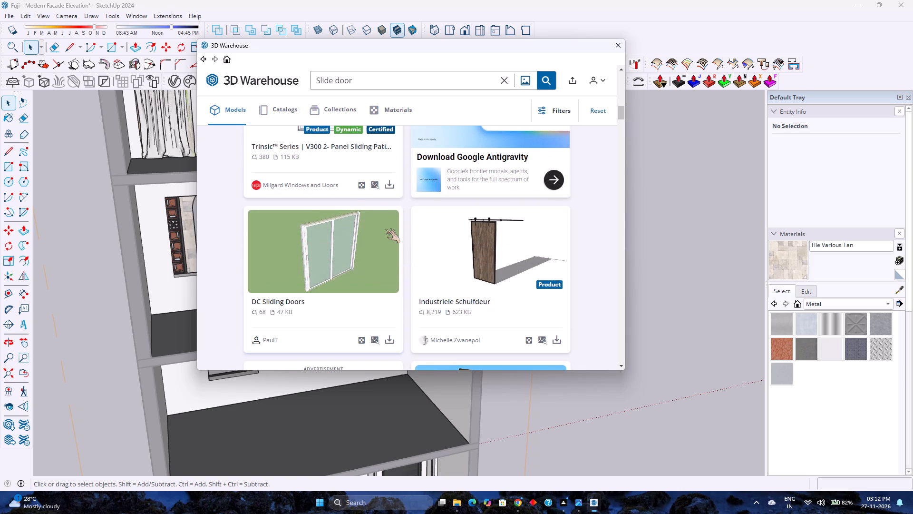
scroll(386, 230, "down", 6)
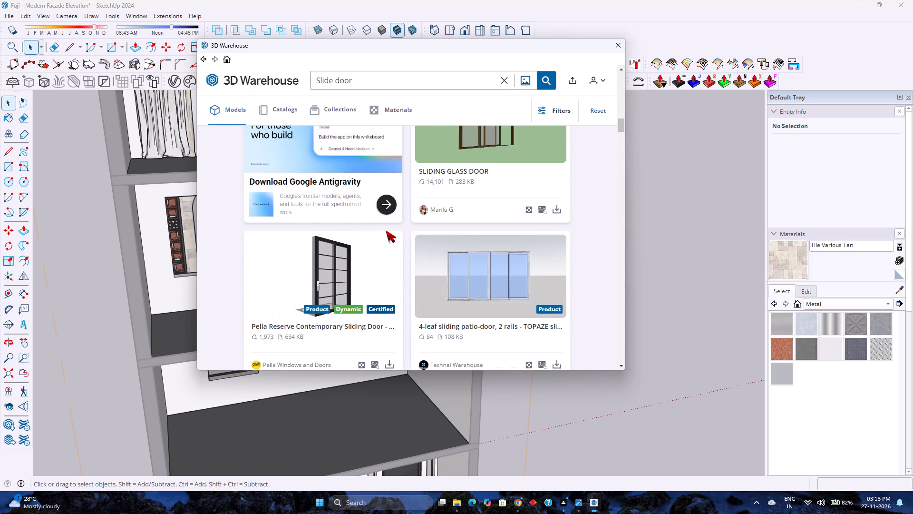
scroll(386, 230, "up", 3)
scroll(386, 231, "down", 2)
scroll(386, 232, "up", 3)
scroll(386, 232, "down", 8)
scroll(386, 232, "up", 2)
scroll(386, 232, "down", 8)
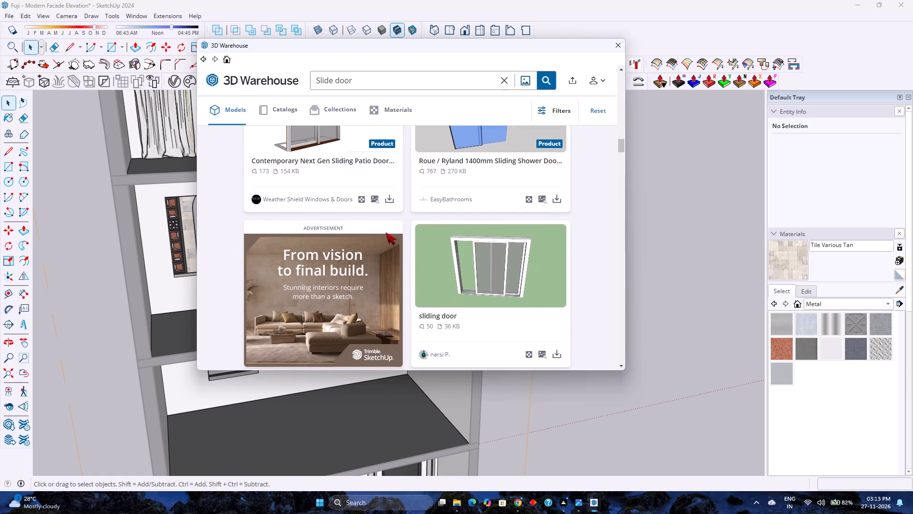
scroll(386, 232, "down", 10)
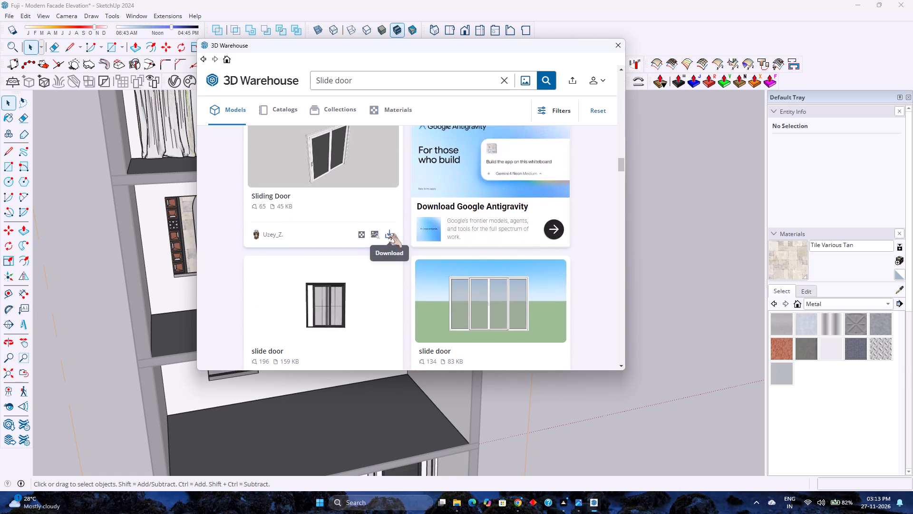
scroll(387, 234, "down", 6)
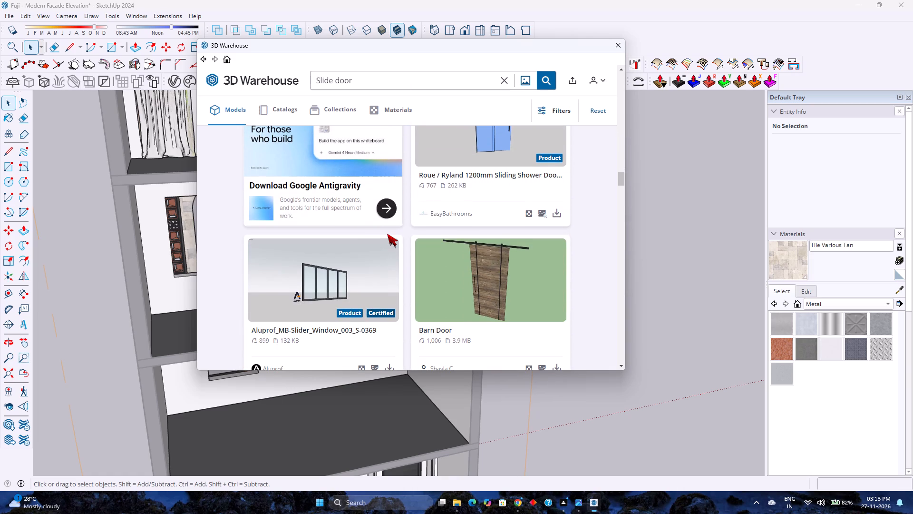
scroll(387, 234, "up", 3)
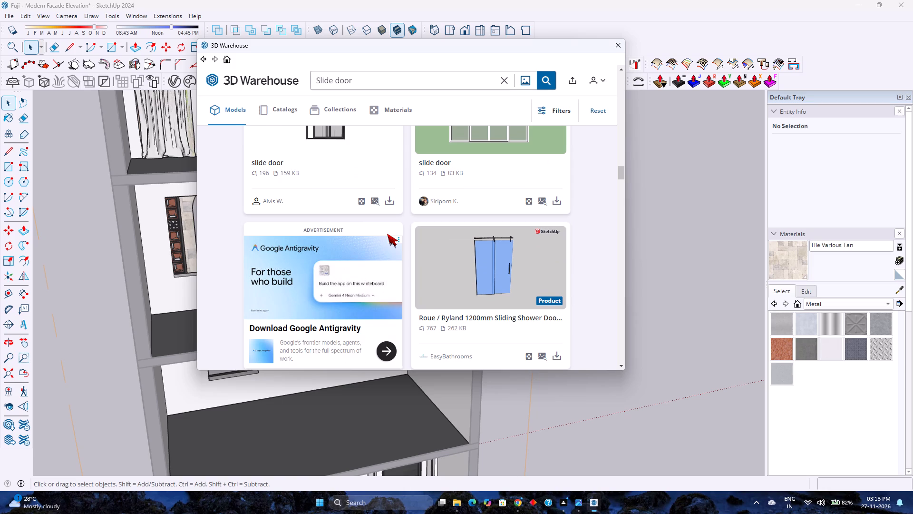
scroll(387, 234, "down", 5)
scroll(387, 234, "up", 2)
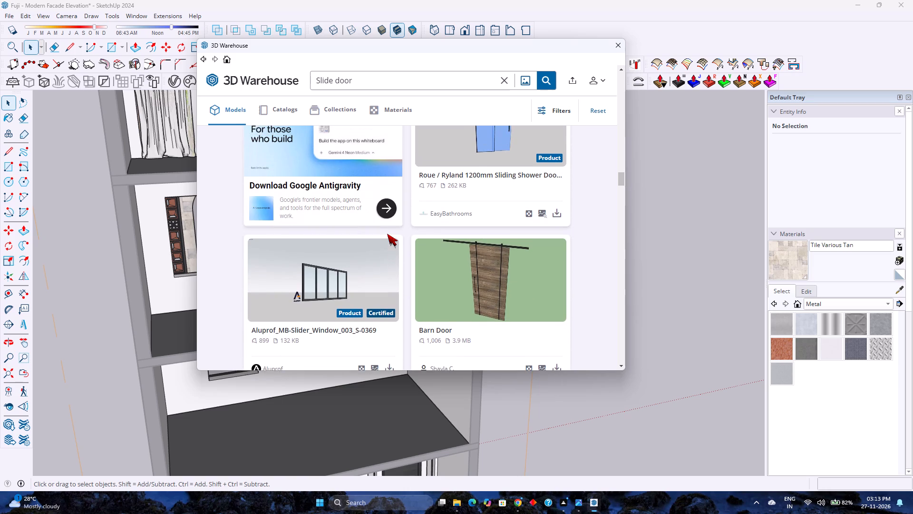
scroll(387, 234, "down", 2)
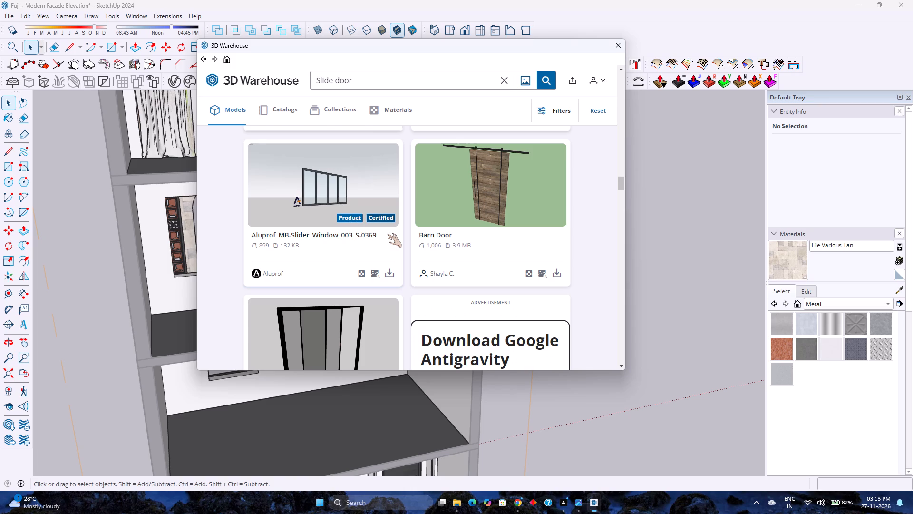
scroll(387, 234, "down", 15)
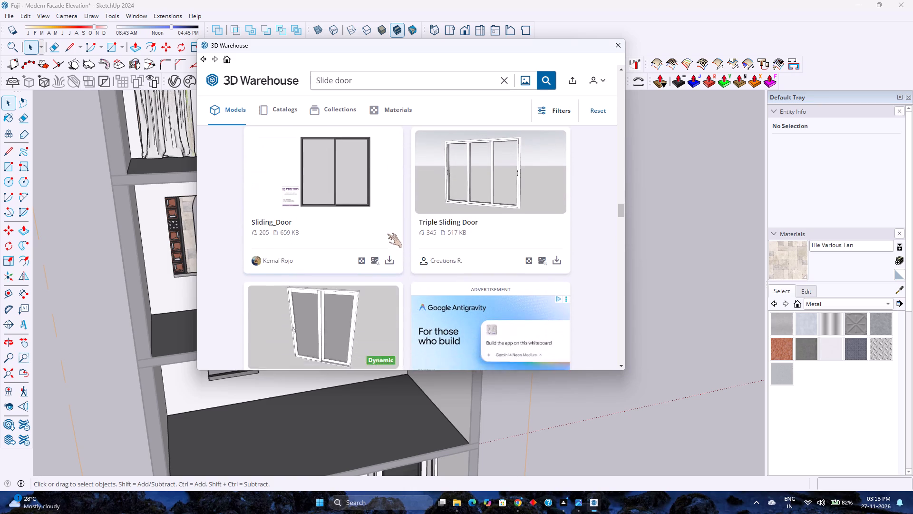
Load the dark-framed two-panel Sliding_Door model and place it on the floor in front of the lattice-screen opening.
left_click(389, 184)
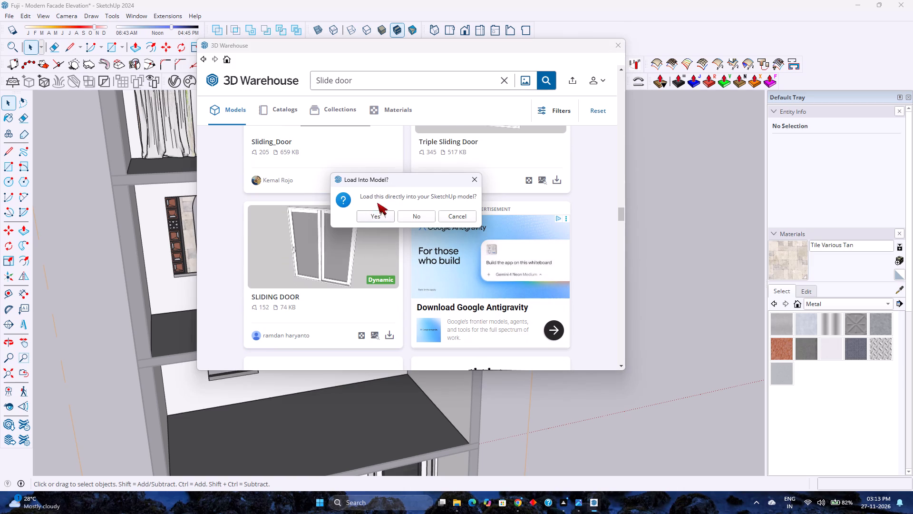
left_click(365, 215)
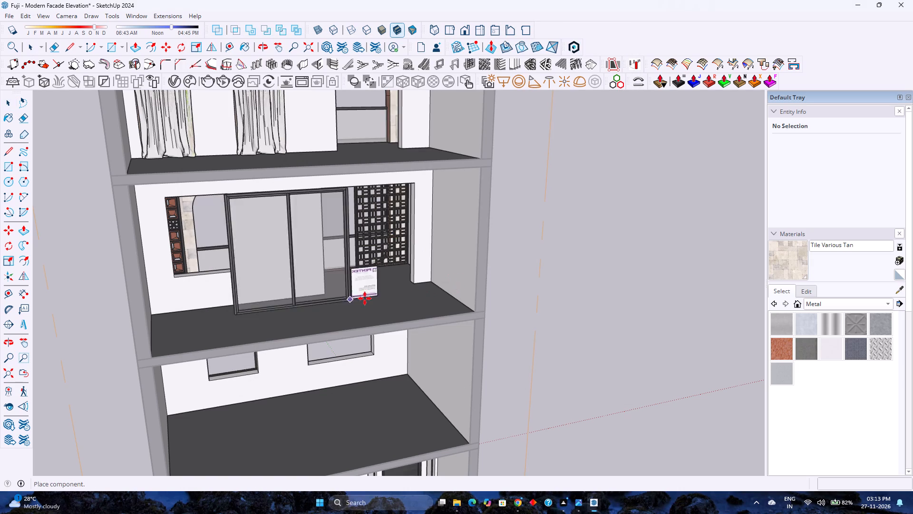
left_click(362, 291)
scroll(359, 293, "up", 3)
key("space")
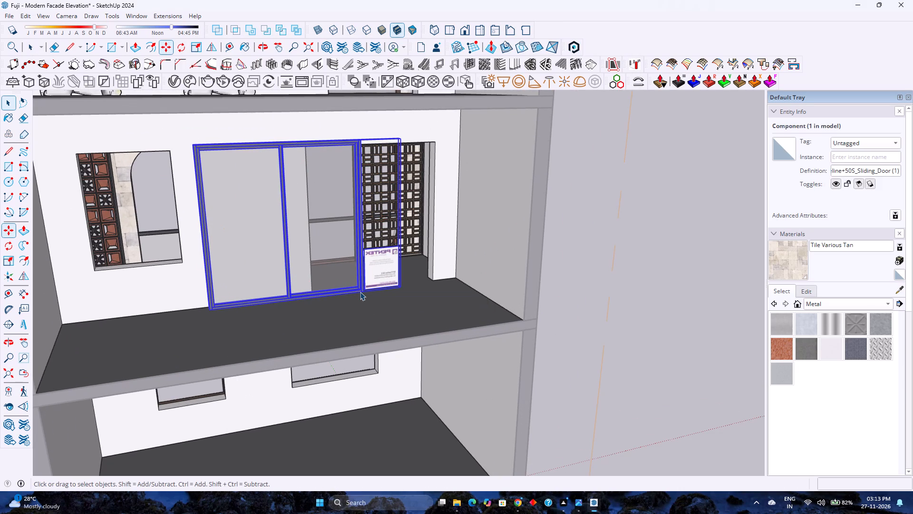
Delete the manufacturer's label board beside the door from inside the sliding door component, and leave the component.
double_click(351, 284)
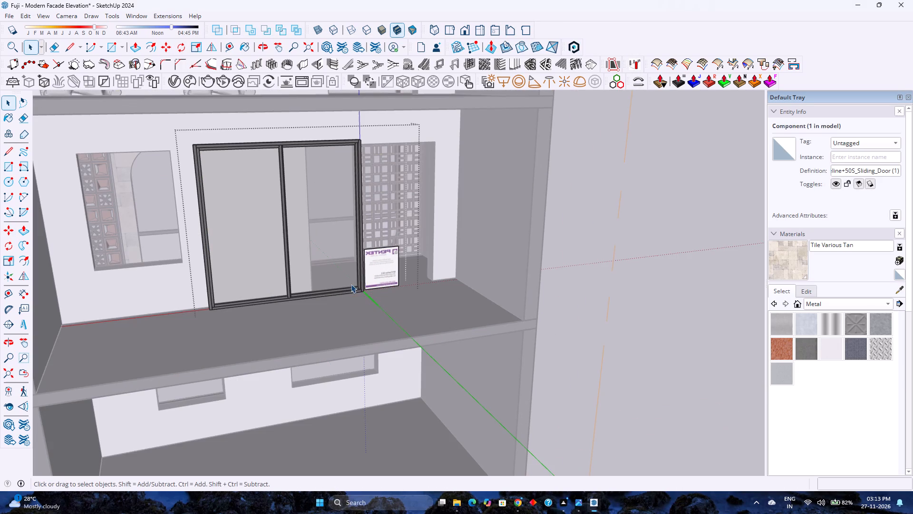
left_click(376, 276)
key("Delete")
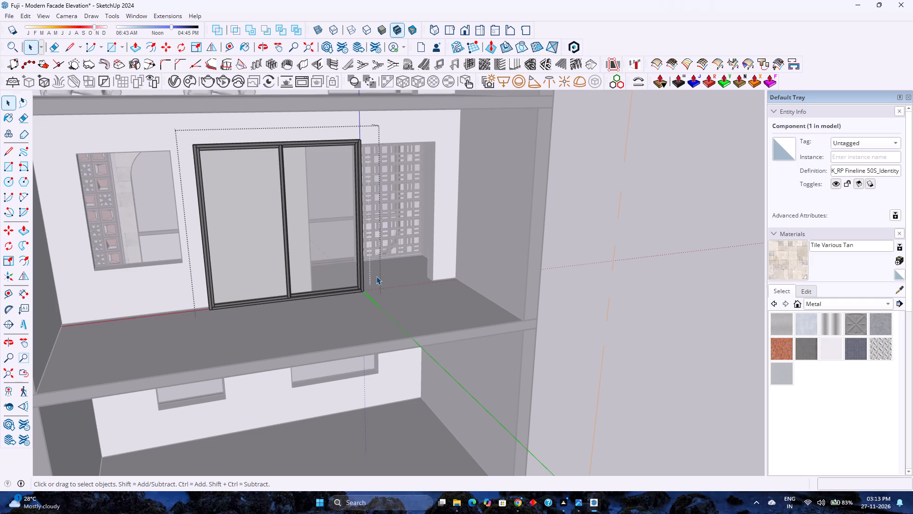
left_click(454, 288)
left_click(362, 288)
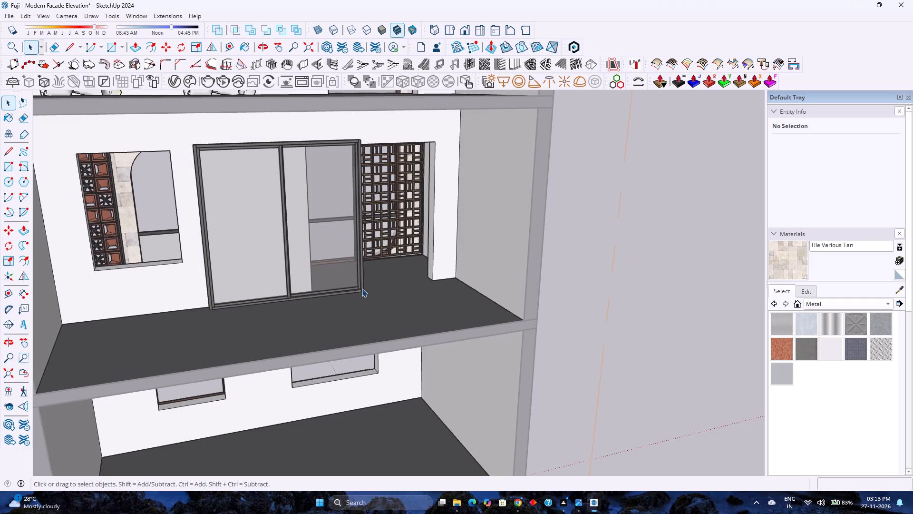
Move the sliding door by its bottom front corner onto the bottom corner of the lattice-screen opening's side jamb.
scroll(362, 288, "up", 2)
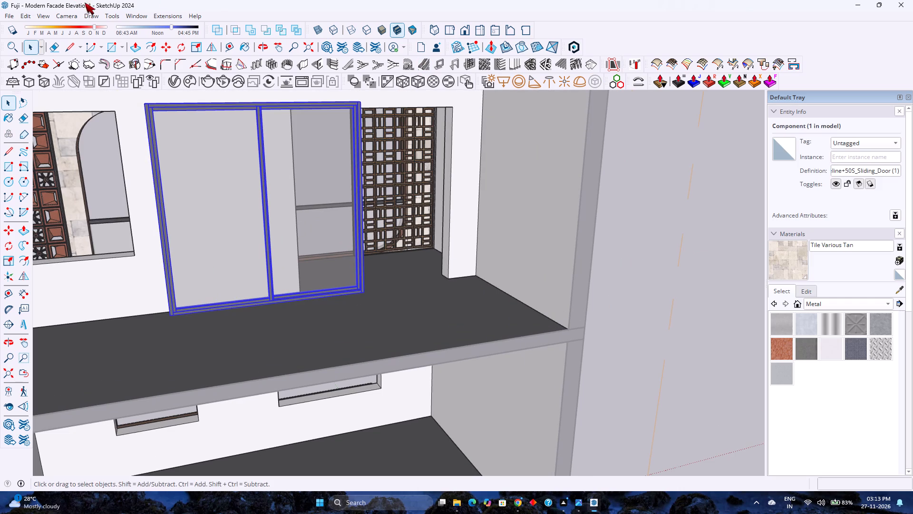
left_click(163, 49)
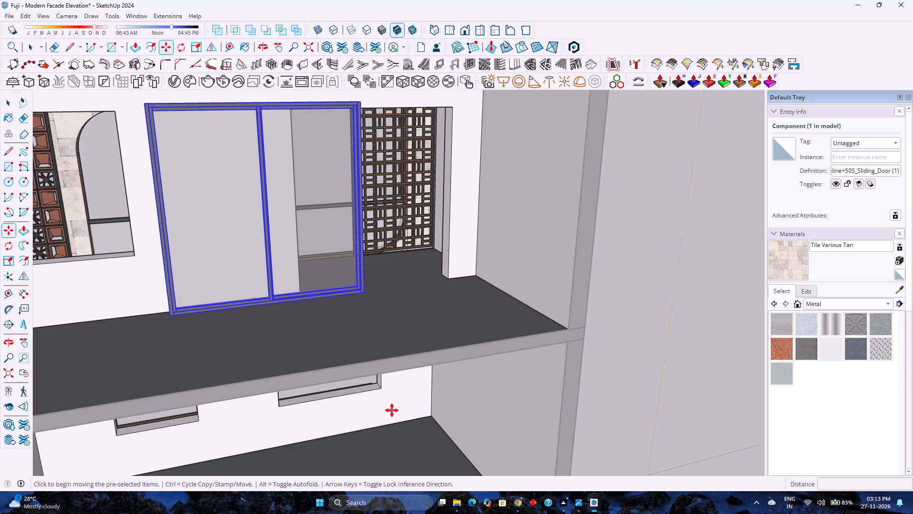
scroll(410, 387, "up", 1)
middle_click_drag(410, 387, 417, 400)
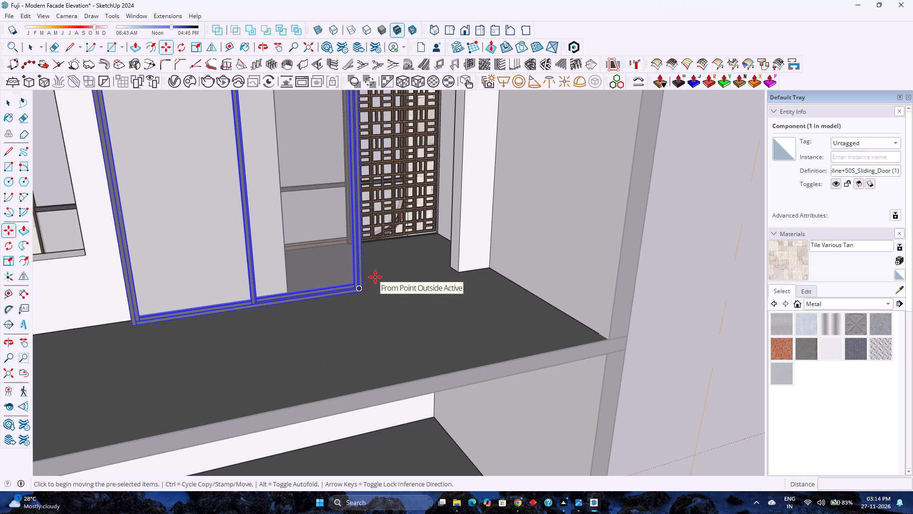
scroll(361, 305, "up", 5)
middle_click_drag(363, 296, 371, 346)
scroll(372, 279, "up", 3)
left_click(360, 280)
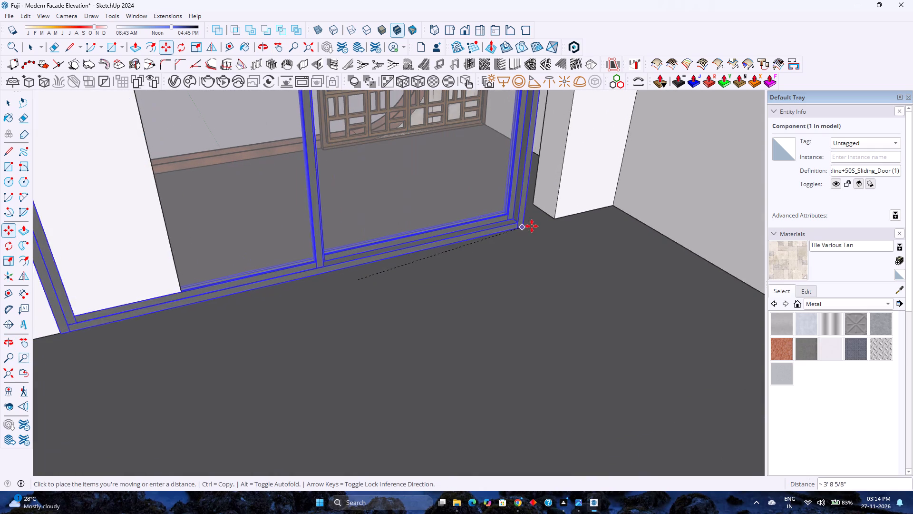
left_click(553, 219)
Move the sliding door inward from the wall face into the opening's depth by 2 inches, then revise the distance to 3 inches.
scroll(504, 281, "down", 3)
scroll(539, 247, "up", 5)
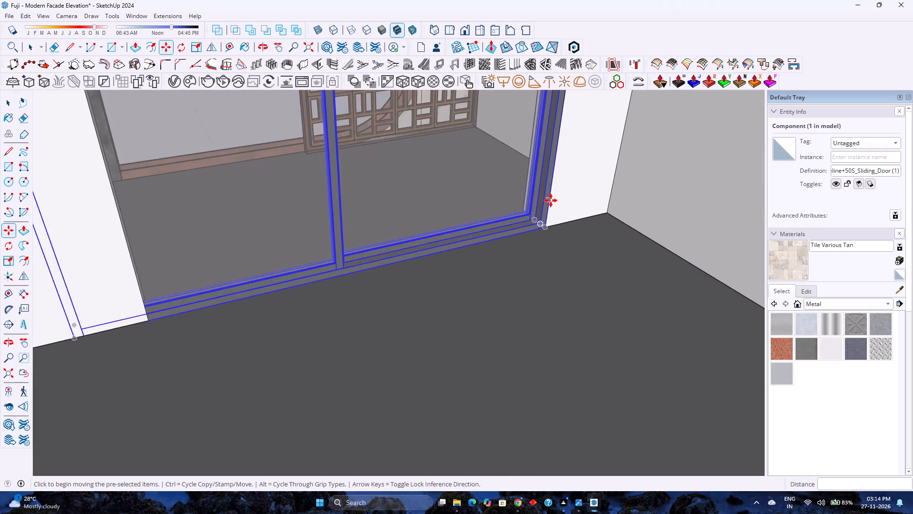
scroll(551, 200, "up", 8)
middle_click_drag(543, 243, 591, 303)
scroll(527, 217, "up", 3)
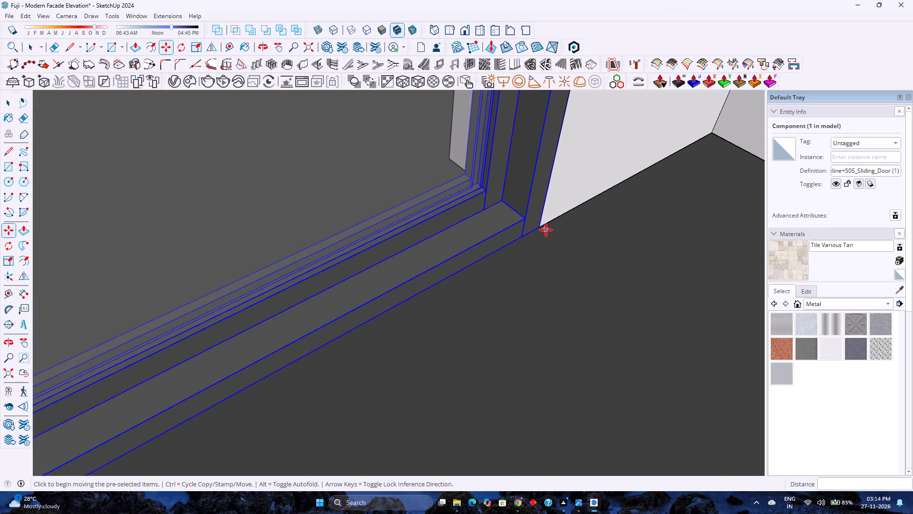
left_click(544, 227)
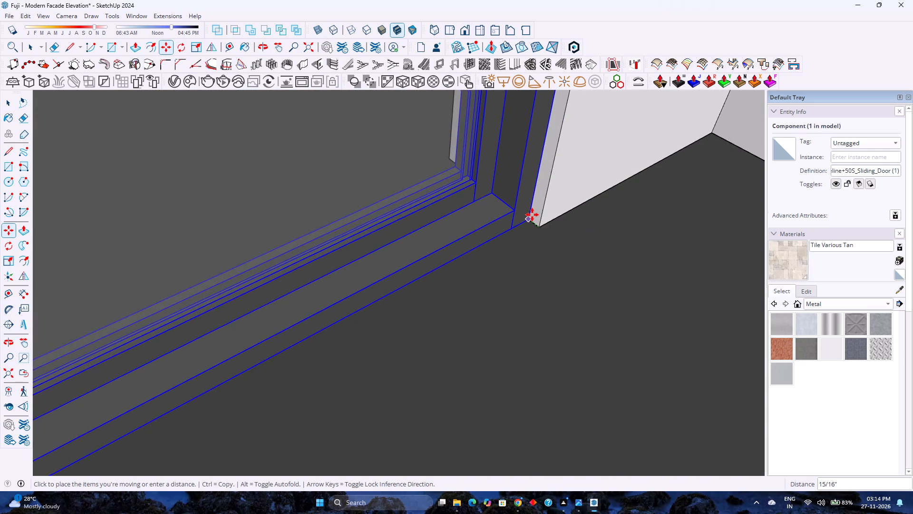
key("2")
key("Return")
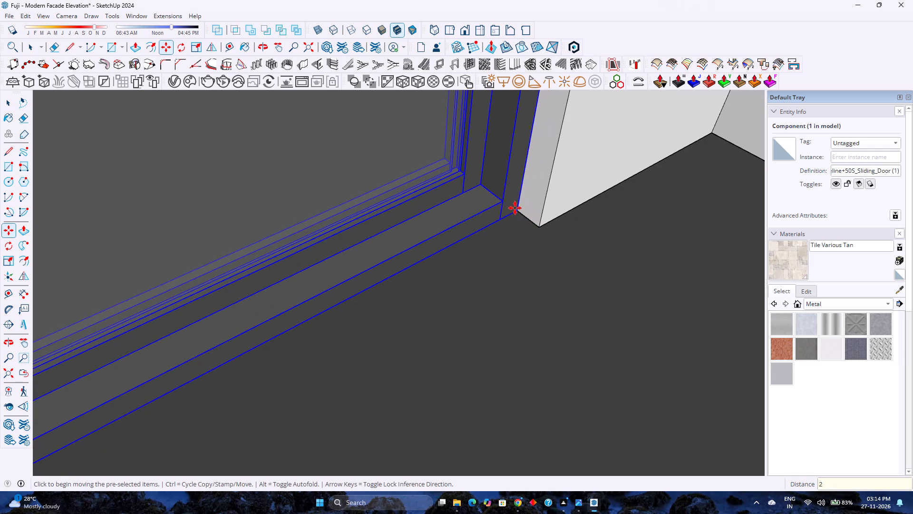
middle_click_drag(489, 219, 608, 231)
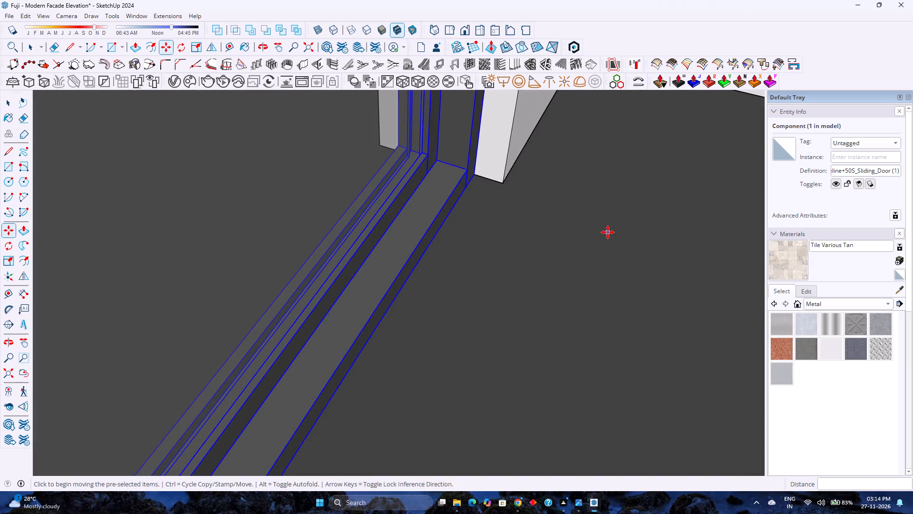
key("3")
key("Return")
Scale the sliding door's width along red to about 0.88 so its far side meets the opening's other jamb.
scroll(608, 232, "down", 5)
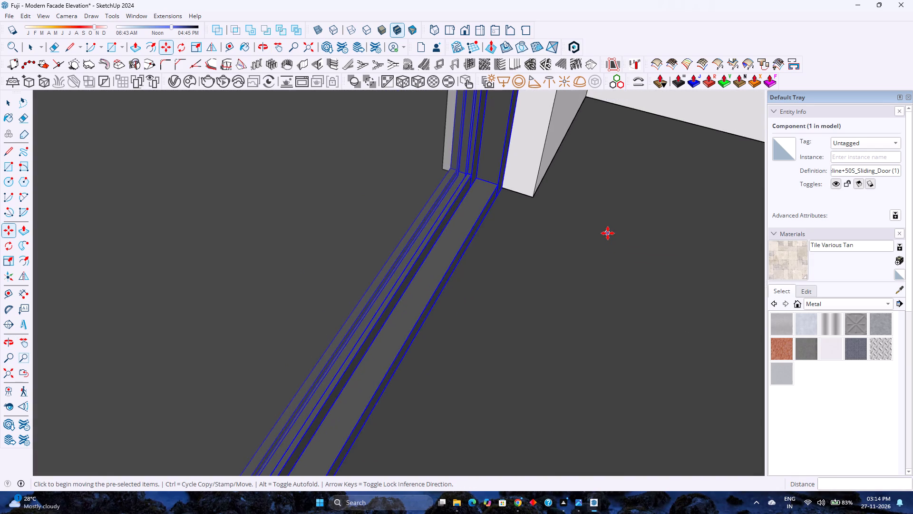
scroll(608, 233, "down", 1)
middle_click_drag(563, 234, 461, 179)
scroll(460, 169, "down", 16)
middle_click_drag(454, 229, 373, 189)
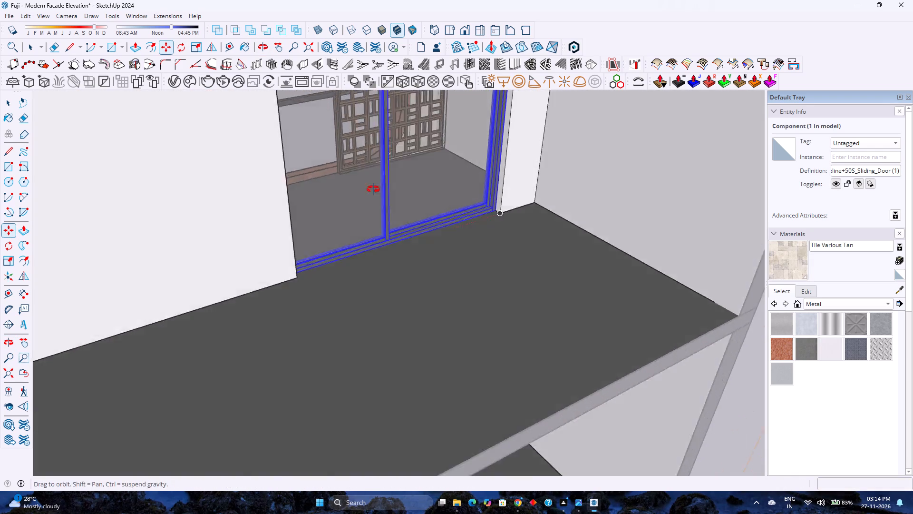
middle_click_drag(373, 189, 365, 182)
scroll(364, 178, "down", 3)
middle_click_drag(370, 194, 437, 287, "shift")
middle_click_drag(417, 277, 362, 201, "shift")
key("s")
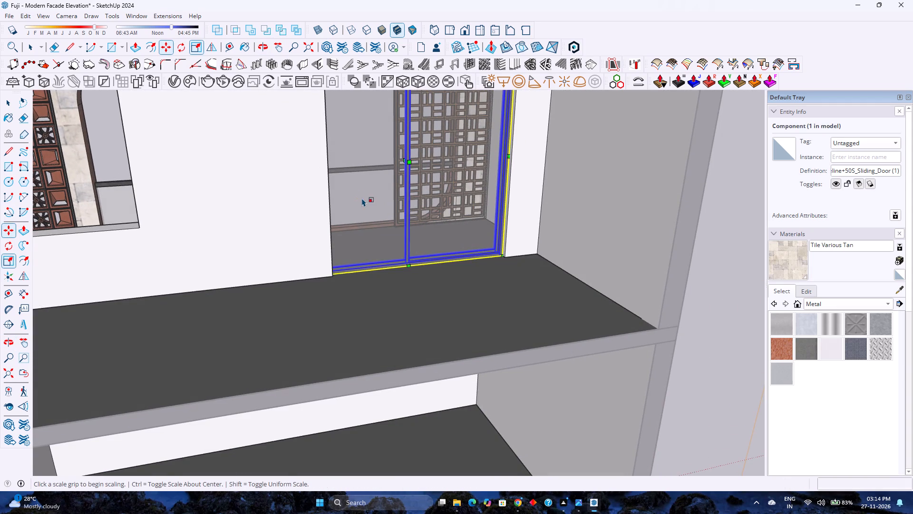
middle_click_drag(412, 198, 329, 188)
key("k")
scroll(320, 155, "up", 10)
middle_click_drag(305, 162, 311, 199)
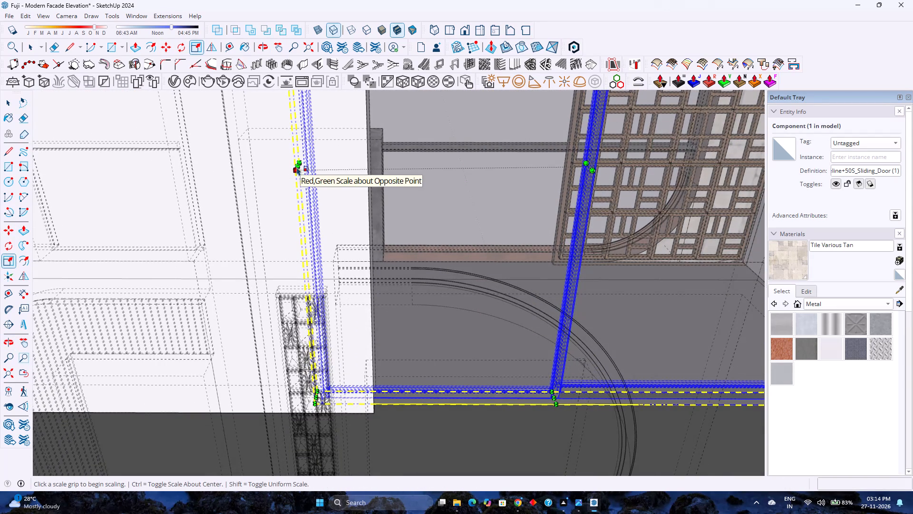
left_click(298, 165)
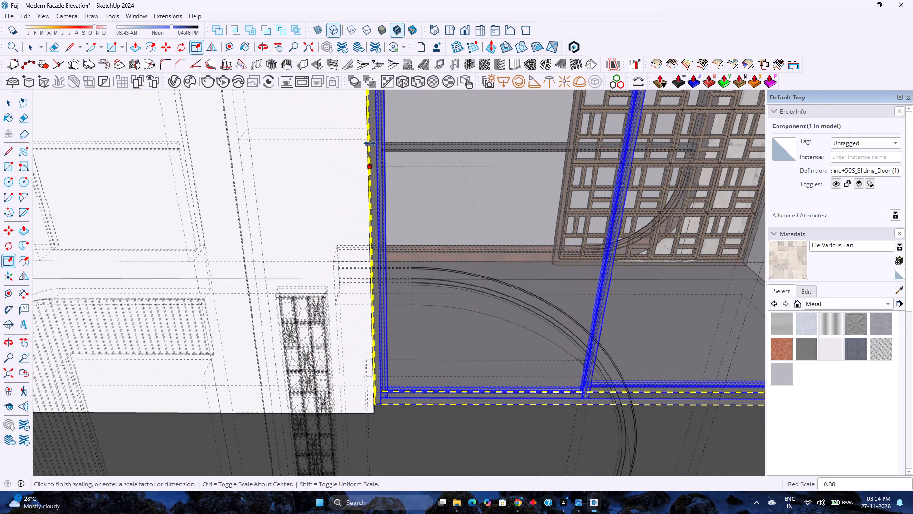
key("k")
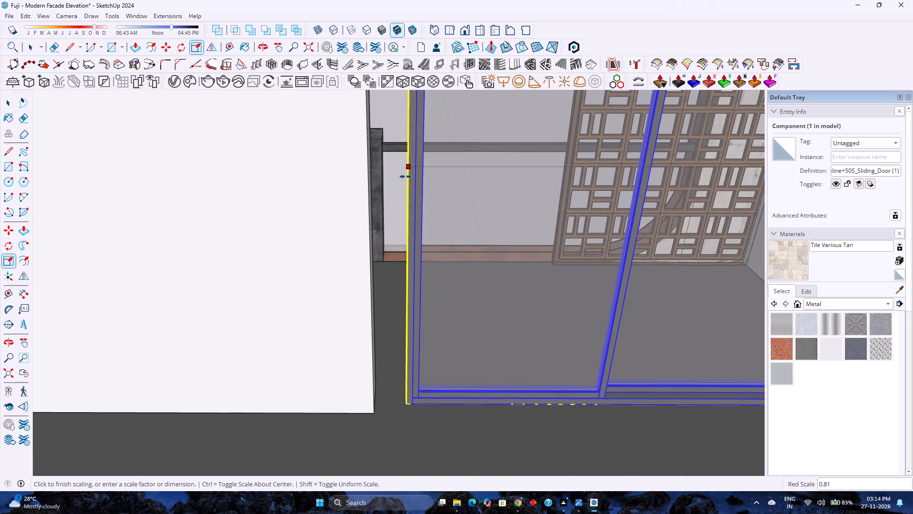
left_click(370, 415)
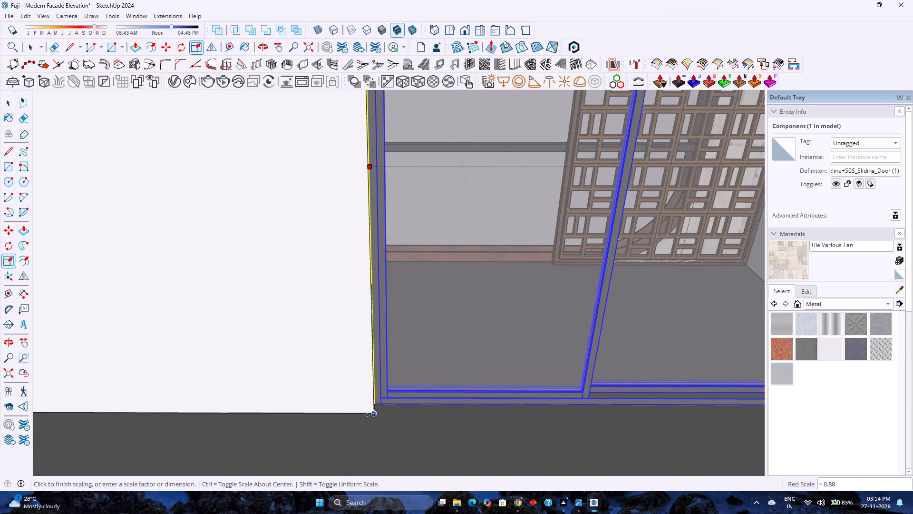
Scale the sliding door's height along blue to about 0.97 so its top frame meets the opening's head.
scroll(430, 354, "down", 3)
middle_click_drag(451, 296, 421, 402, "shift")
middle_click_drag(421, 376, 454, 281)
middle_click_drag(459, 277, 507, 245)
scroll(507, 220, "up", 2)
middle_click_drag(507, 218, 512, 279, "shift")
middle_click_drag(515, 276, 498, 266)
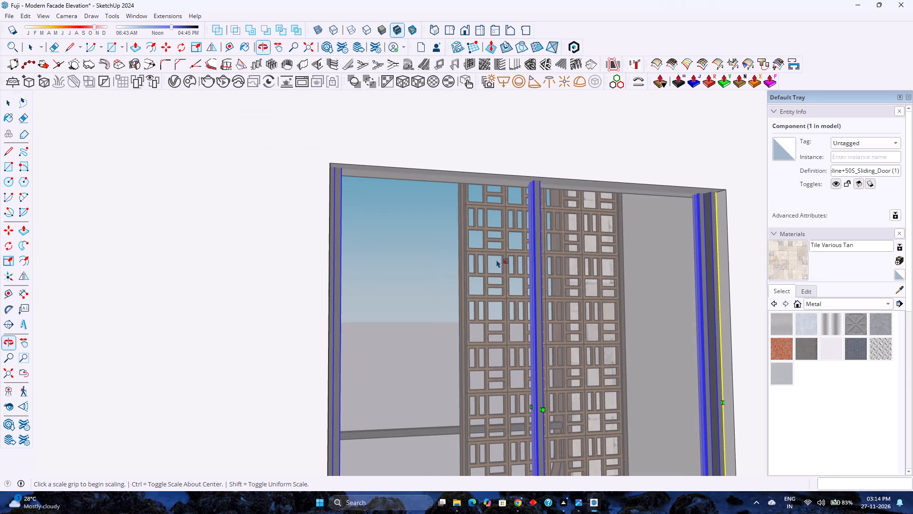
key("k")
left_click(533, 168)
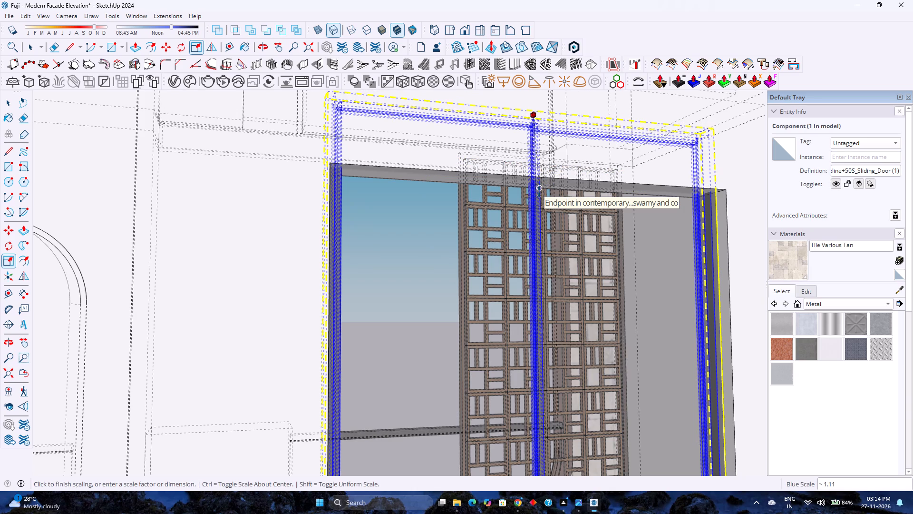
key("k")
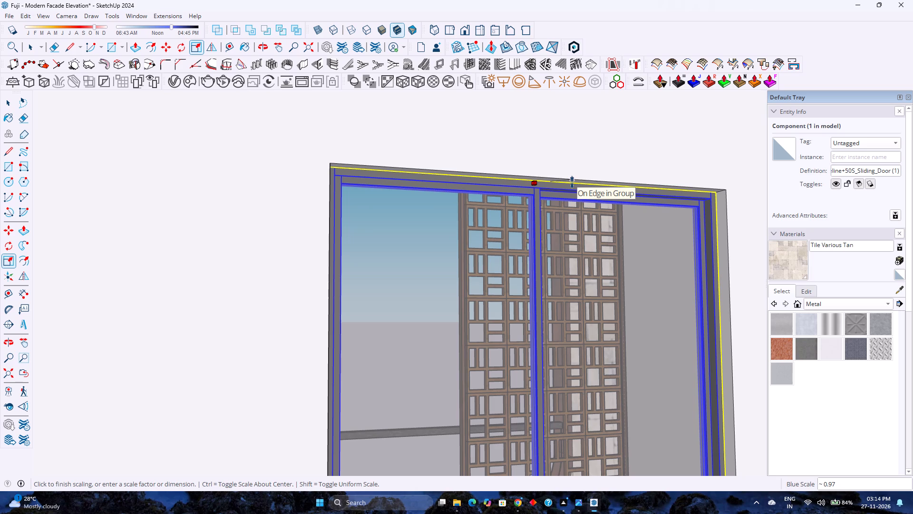
left_click(728, 191)
key("space")
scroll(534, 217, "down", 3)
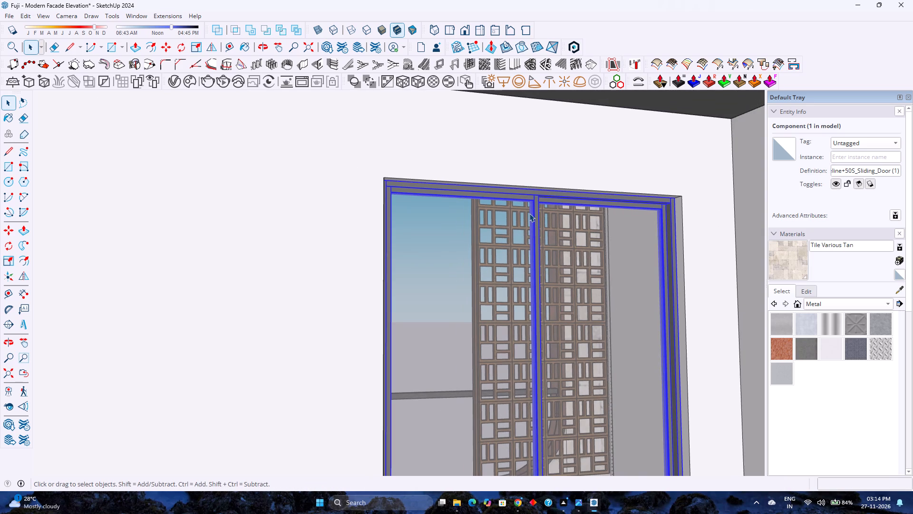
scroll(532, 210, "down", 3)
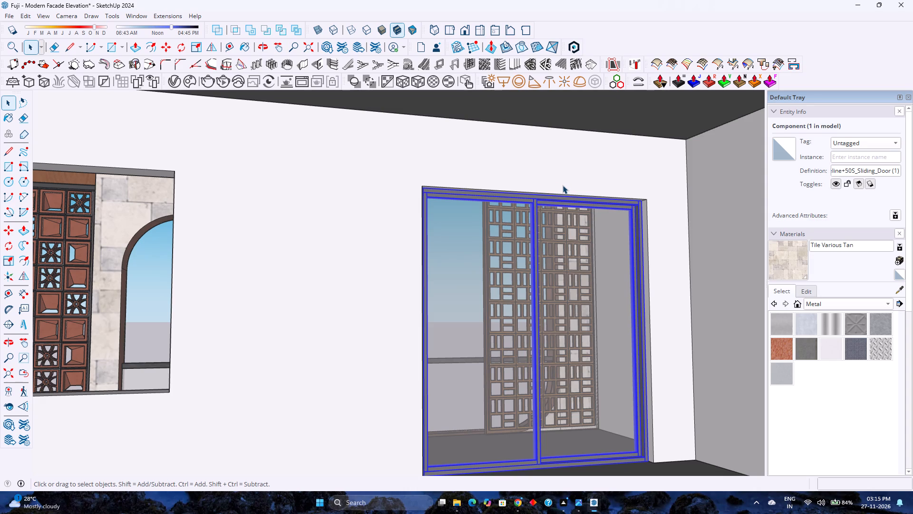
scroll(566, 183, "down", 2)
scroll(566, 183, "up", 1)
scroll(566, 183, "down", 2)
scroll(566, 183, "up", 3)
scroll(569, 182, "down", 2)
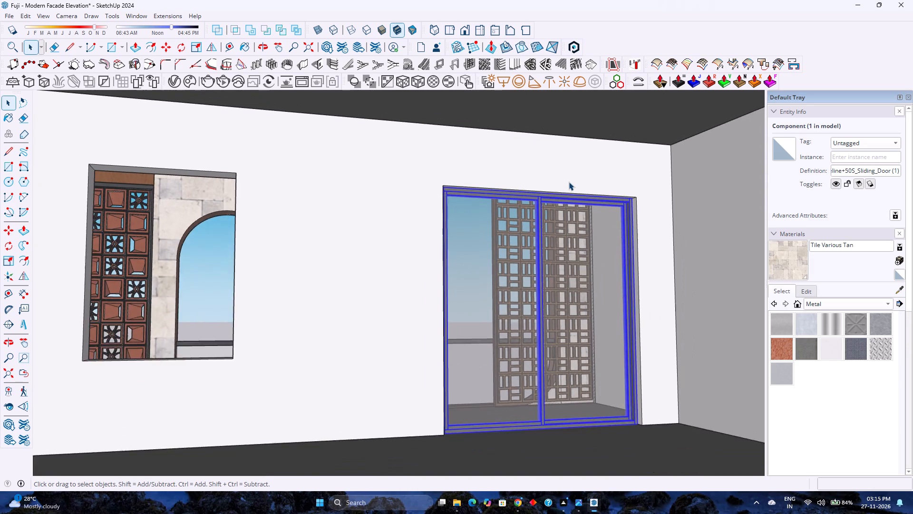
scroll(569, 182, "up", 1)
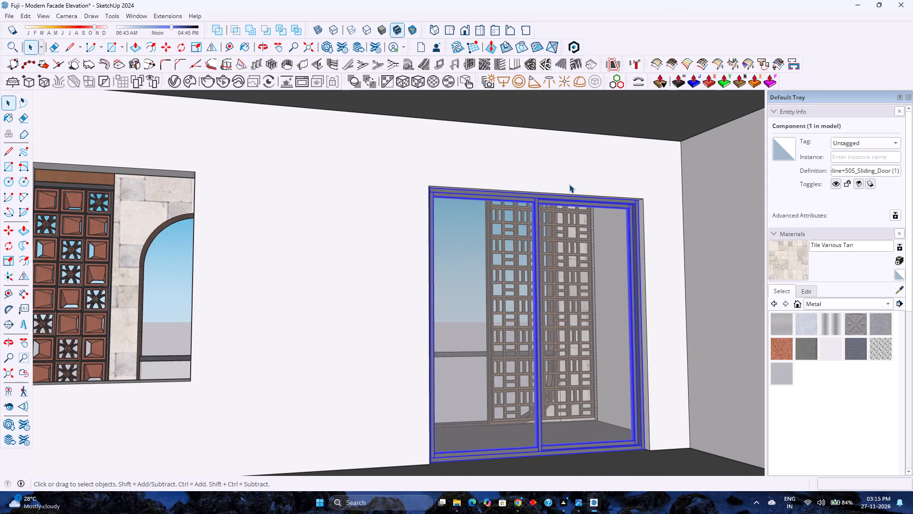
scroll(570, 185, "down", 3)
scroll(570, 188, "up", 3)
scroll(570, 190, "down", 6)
Copy the fitted sliding door up to the next floor, placing its bottom corner at the arched-view doorway's bottom corner.
middle_click_drag(534, 234, 477, 274)
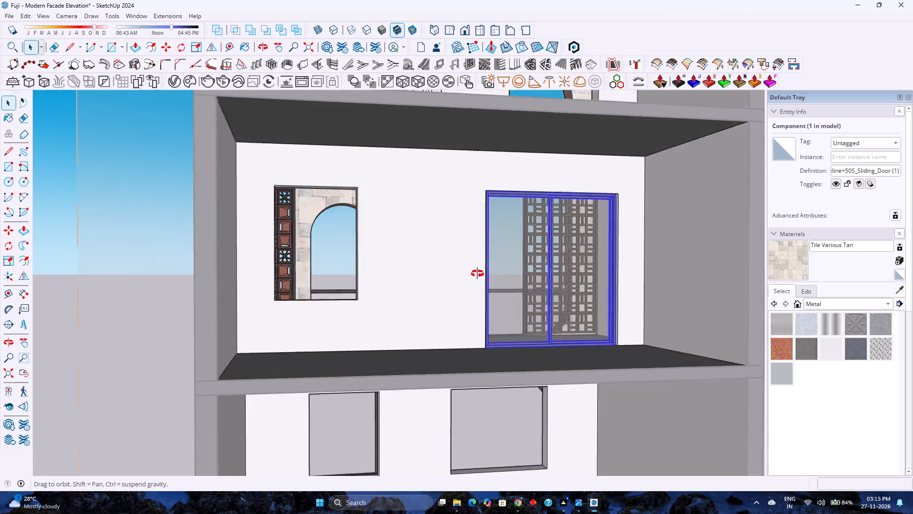
middle_click_drag(477, 274, 427, 293)
middle_click(427, 293)
scroll(434, 270, "down", 4)
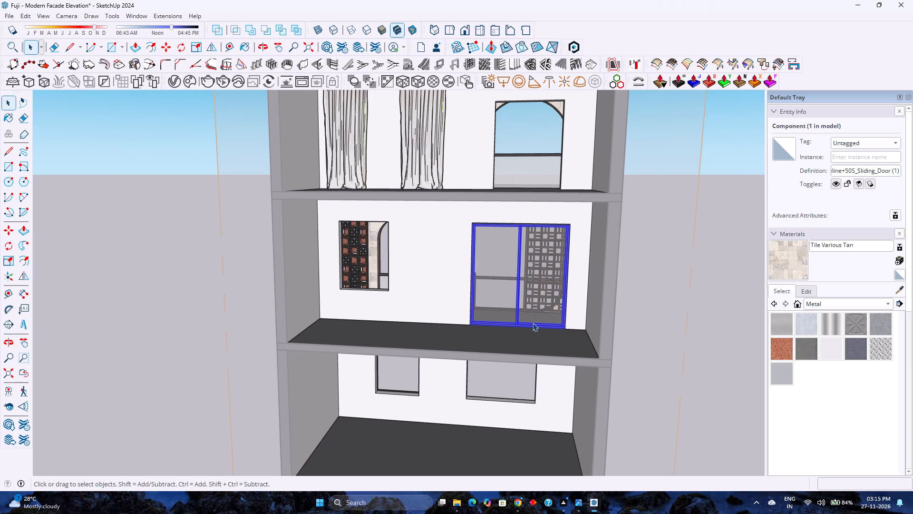
key("m")
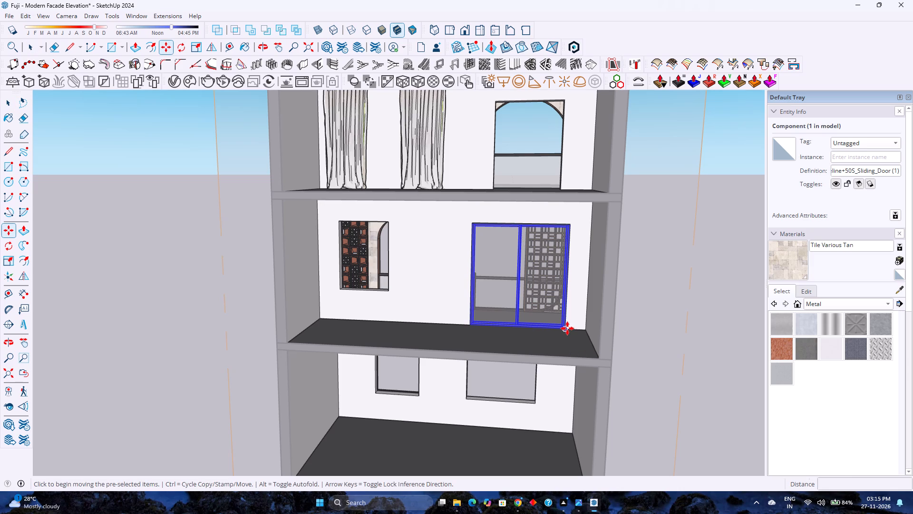
left_click(566, 329)
scroll(553, 171, "up", 1)
middle_click_drag(553, 171, 562, 197)
left_click(564, 198)
Scale the upper-floor door copy's width along red to about 0.70 so it ends at the doorway's opposite jamb.
scroll(557, 192, "down", 3)
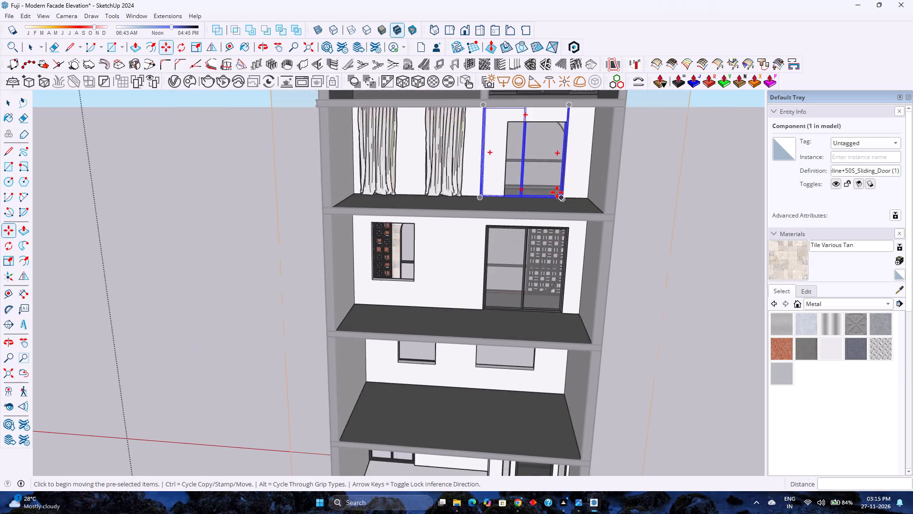
middle_click_drag(550, 178, 534, 247, "shift")
middle_click_drag(510, 257, 518, 201)
key("s")
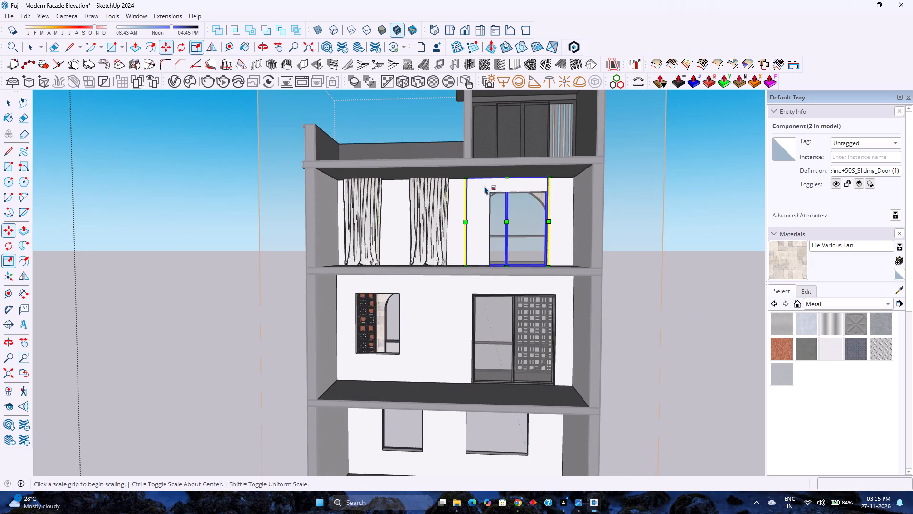
scroll(458, 158, "up", 5)
scroll(501, 261, "up", 3)
middle_click_drag(501, 262, 471, 290)
scroll(477, 283, "up", 3)
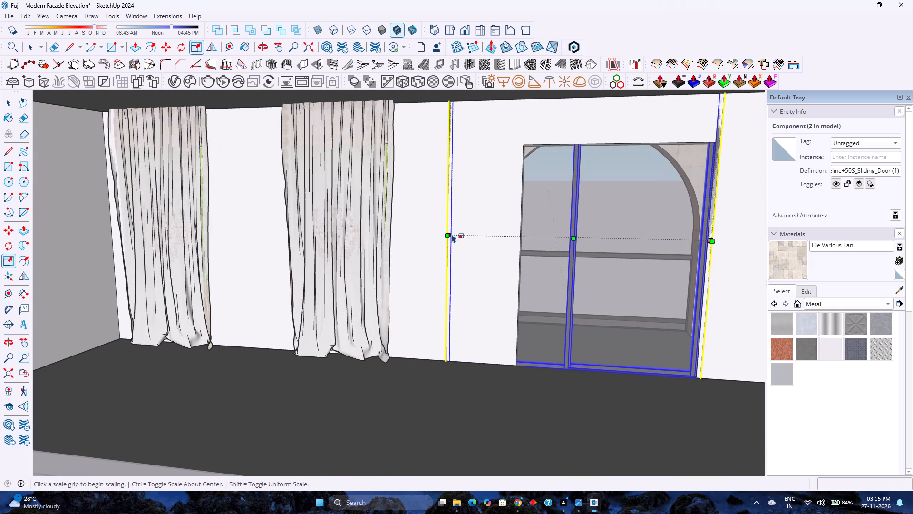
scroll(451, 235, "up", 6)
middle_click_drag(453, 235, 449, 254)
middle_click(449, 254)
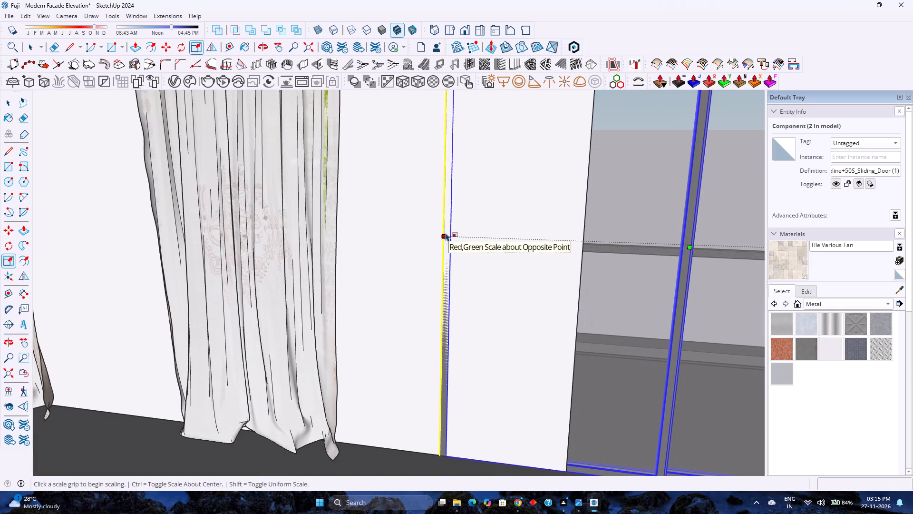
left_click(448, 230)
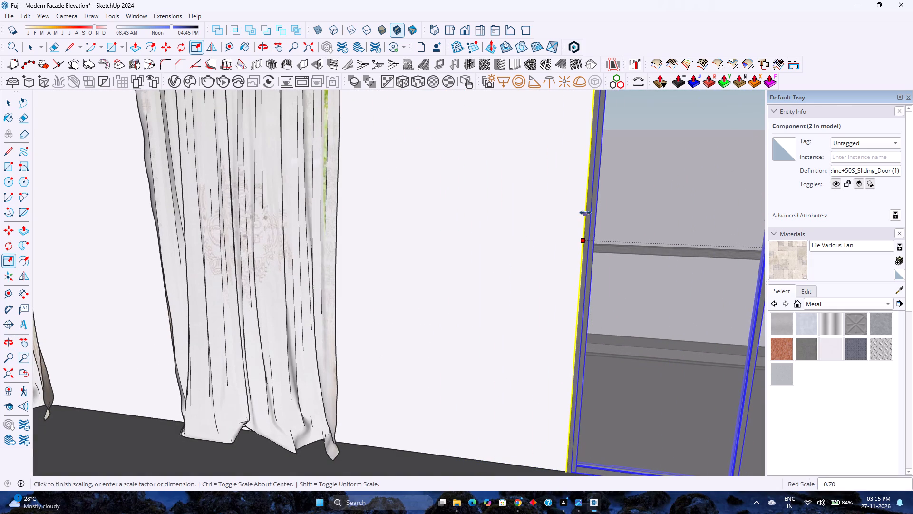
left_click(587, 211)
Scale the upper-floor door copy's height along blue to about 0.83 so its top frame meets the doorway's head.
scroll(539, 254, "down", 8)
middle_click_drag(524, 291, 566, 246)
scroll(567, 244, "down", 3)
middle_click_drag(567, 239, 530, 293, "shift")
middle_click_drag(530, 288, 554, 269)
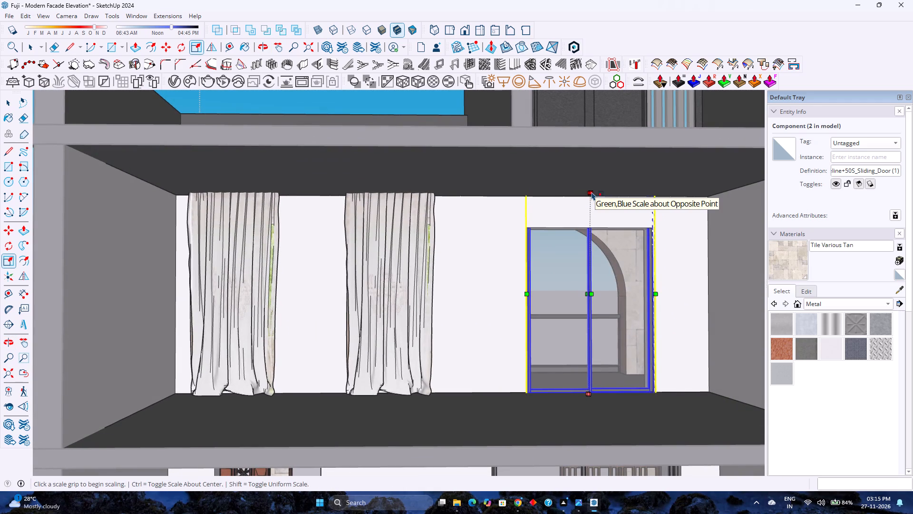
scroll(592, 191, "up", 6)
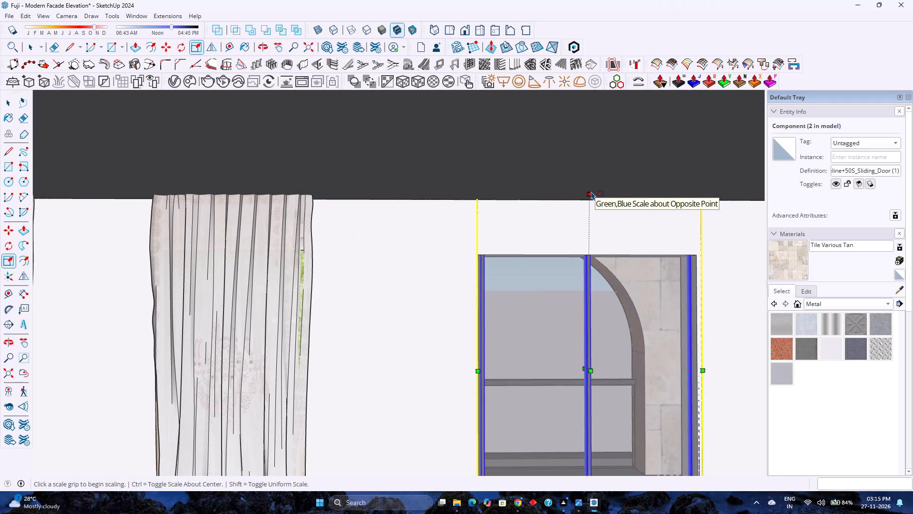
key("k")
left_click(583, 196)
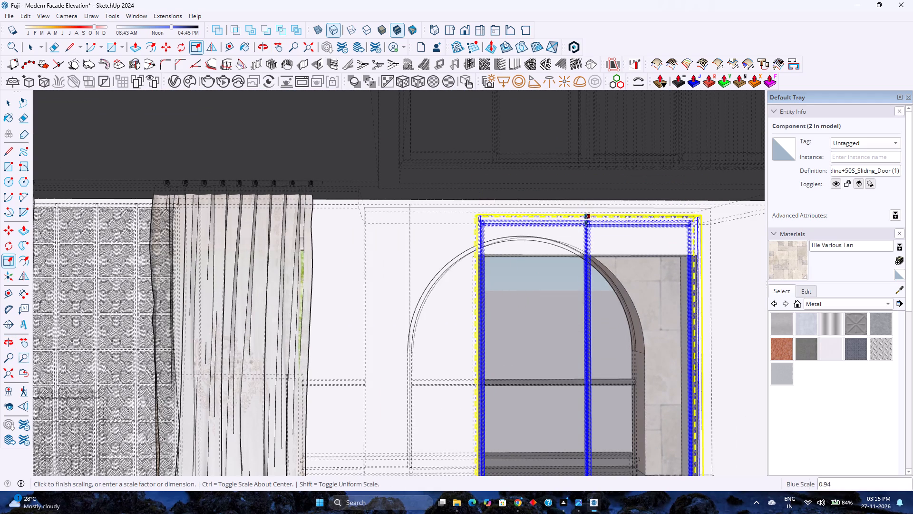
key("k")
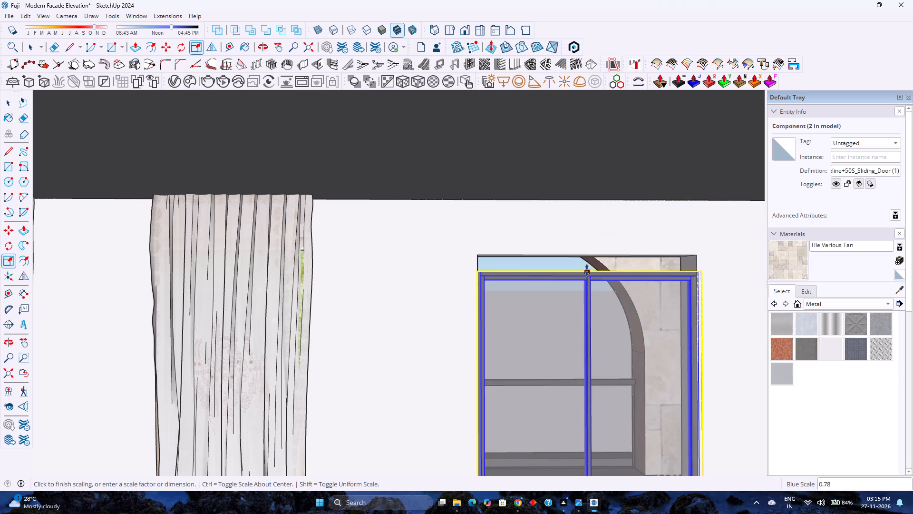
left_click(697, 254)
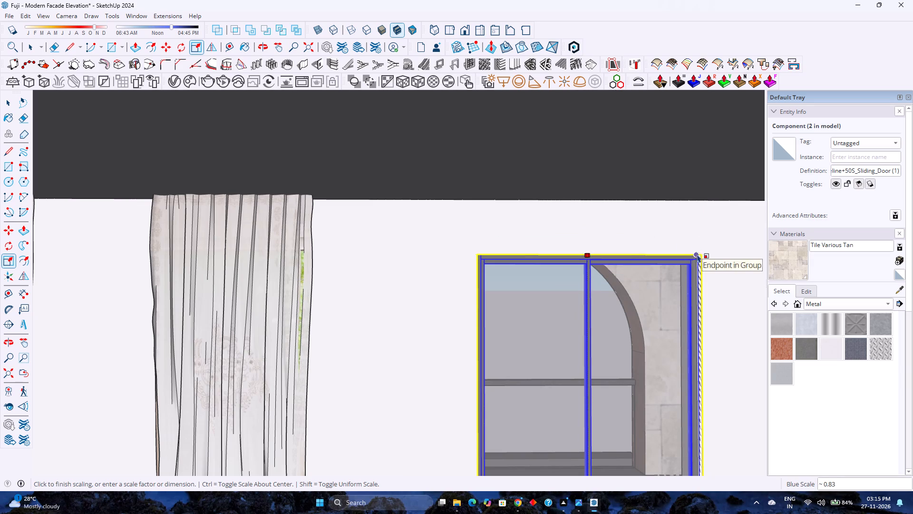
scroll(628, 224, "down", 8)
middle_click_drag(624, 230, 554, 287)
key("space")
Open the top-floor sliding window for editing and paint the second panel's pane with the translucent grey glass material.
scroll(555, 283, "down", 2)
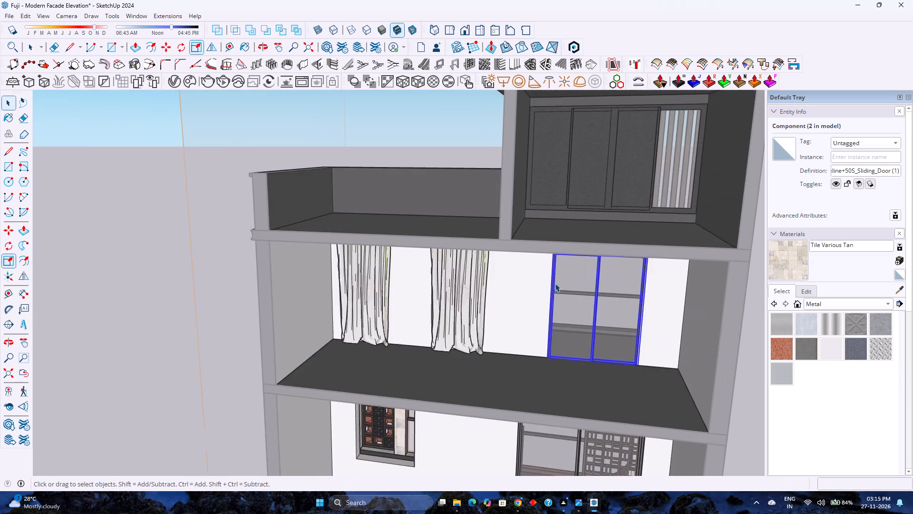
scroll(555, 283, "down", 4)
middle_click_drag(590, 269, 374, 296)
middle_click_drag(518, 283, 117, 280)
scroll(223, 252, "up", 4)
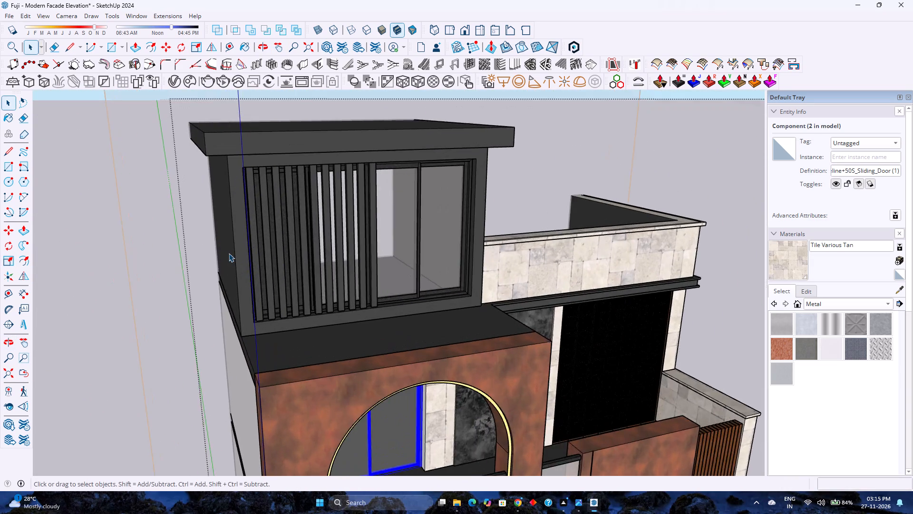
scroll(229, 253, "up", 1)
middle_click_drag(230, 254, 570, 266)
scroll(546, 257, "down", 7)
middle_click_drag(402, 276, 549, 248)
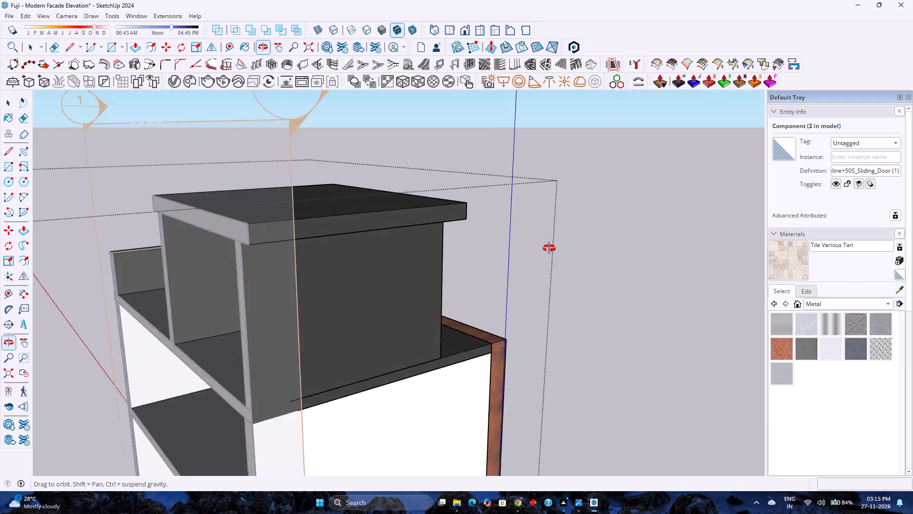
middle_click_drag(549, 248, 644, 234)
middle_click(644, 234)
scroll(355, 297, "up", 5)
middle_click_drag(404, 280, 482, 279)
double_click(481, 266)
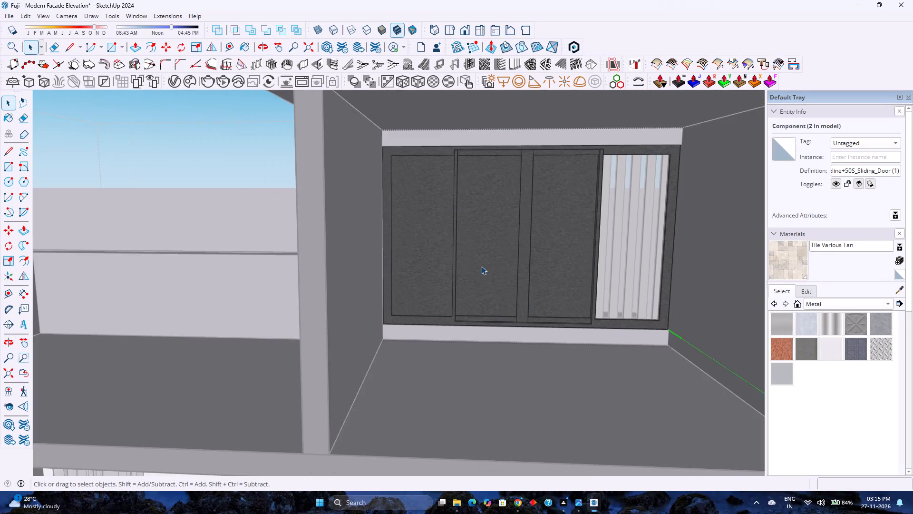
scroll(481, 266, "up", 2)
double_click(481, 265)
scroll(481, 265, "up", 3)
left_click(481, 265)
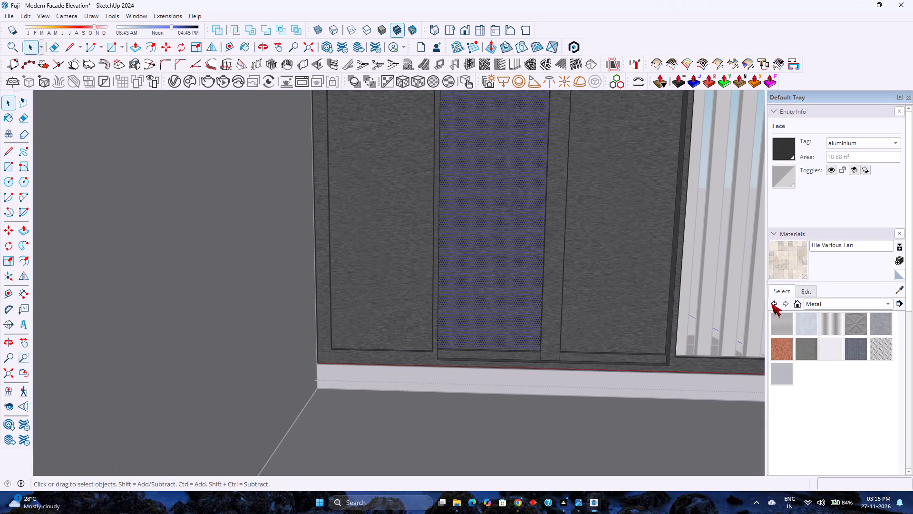
left_click(786, 156)
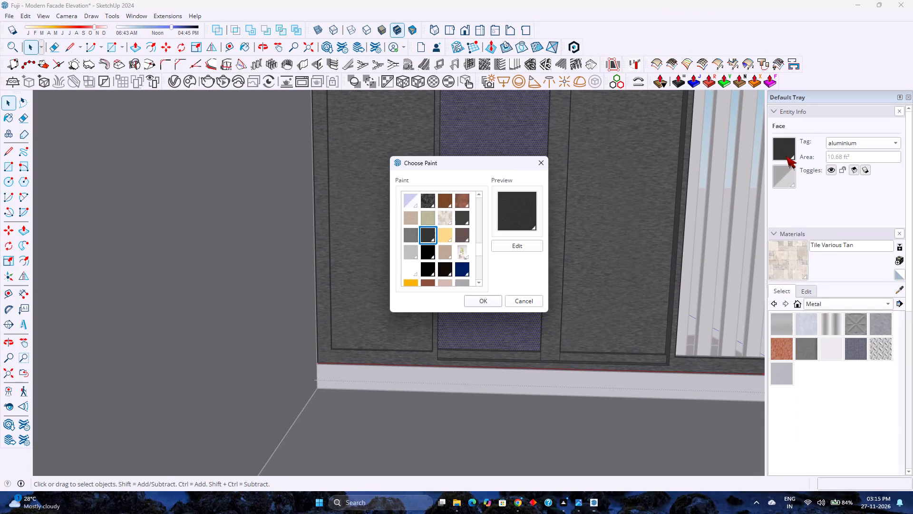
scroll(429, 227, "up", 2)
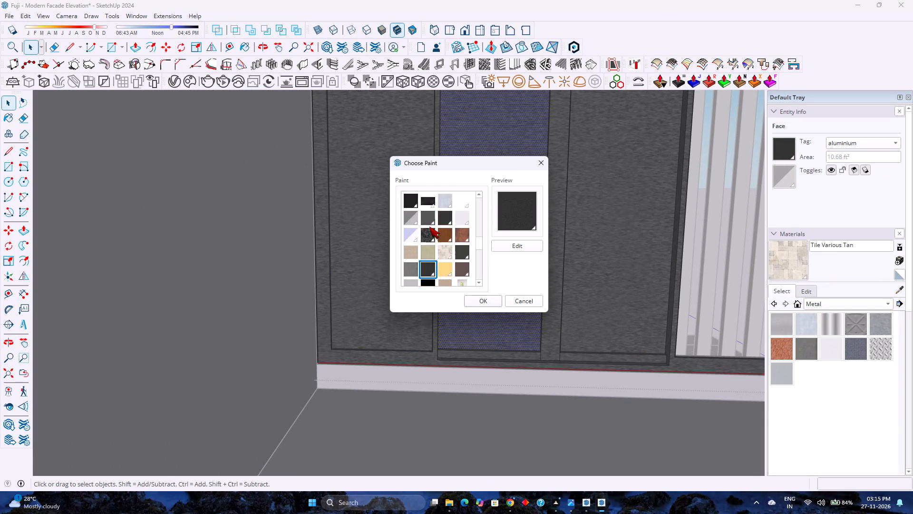
scroll(429, 227, "up", 14)
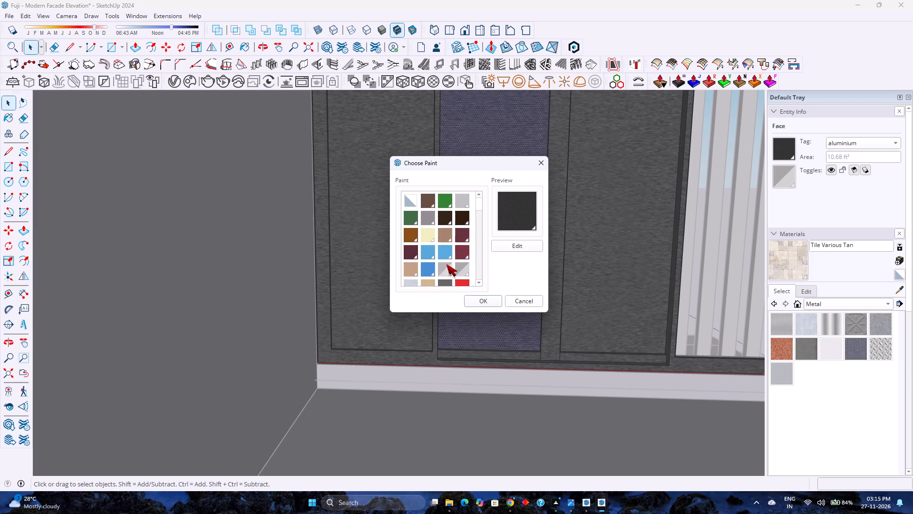
left_click(447, 267)
left_click(485, 300)
Paint the third panel's pane of the top-floor window with the same translucent grey glass material.
left_click(605, 282)
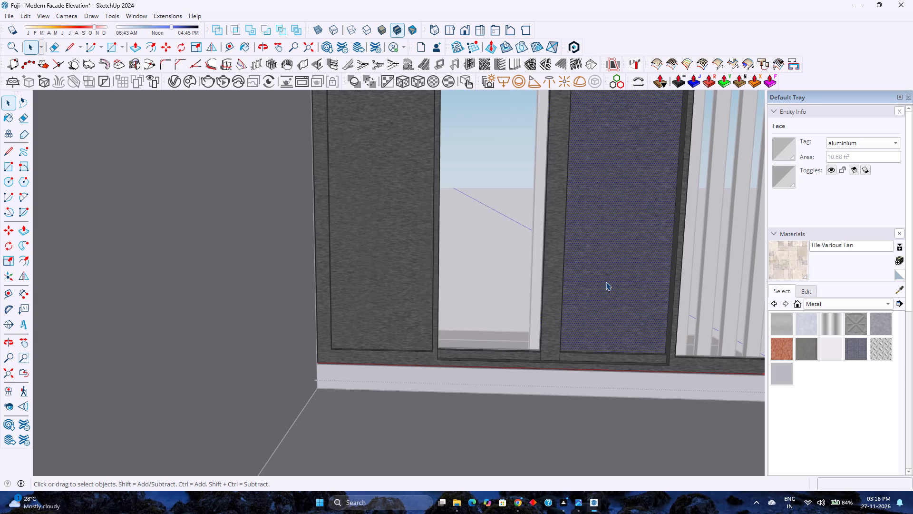
left_click(785, 150)
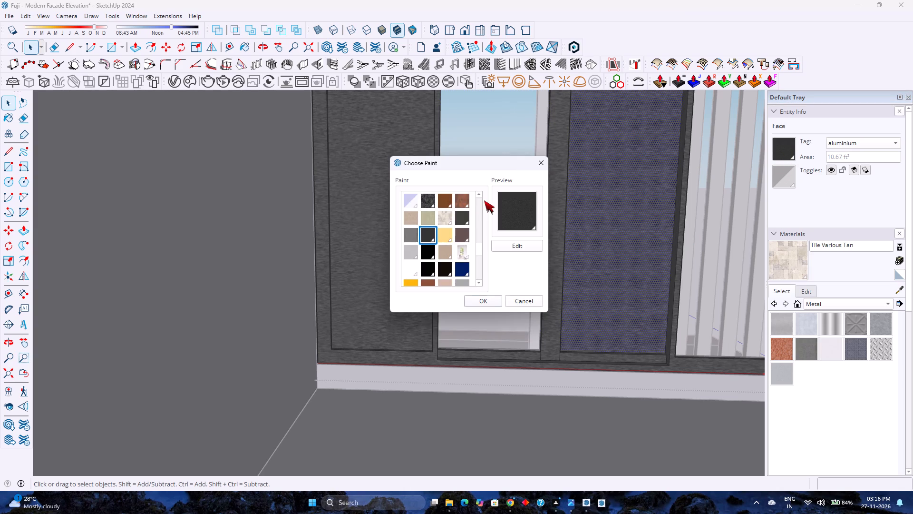
scroll(431, 230, "up", 16)
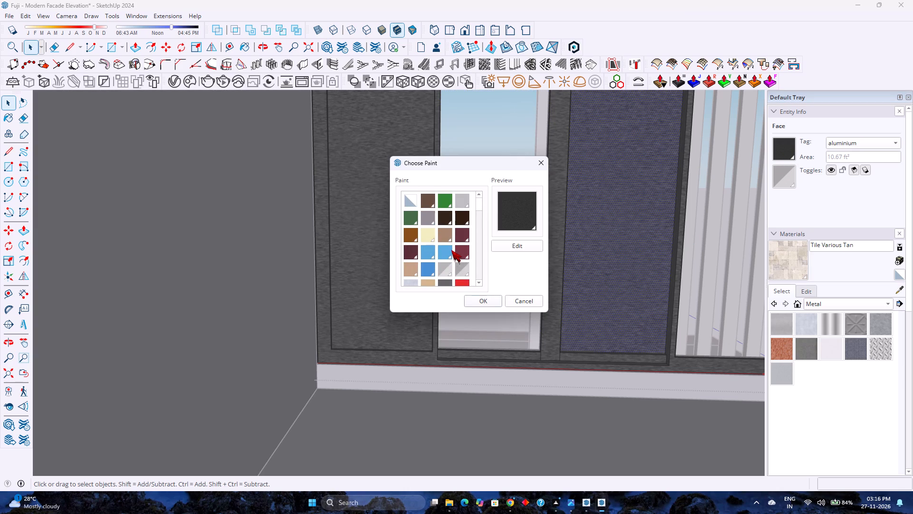
scroll(451, 250, "up", 2)
scroll(450, 268, "down", 2)
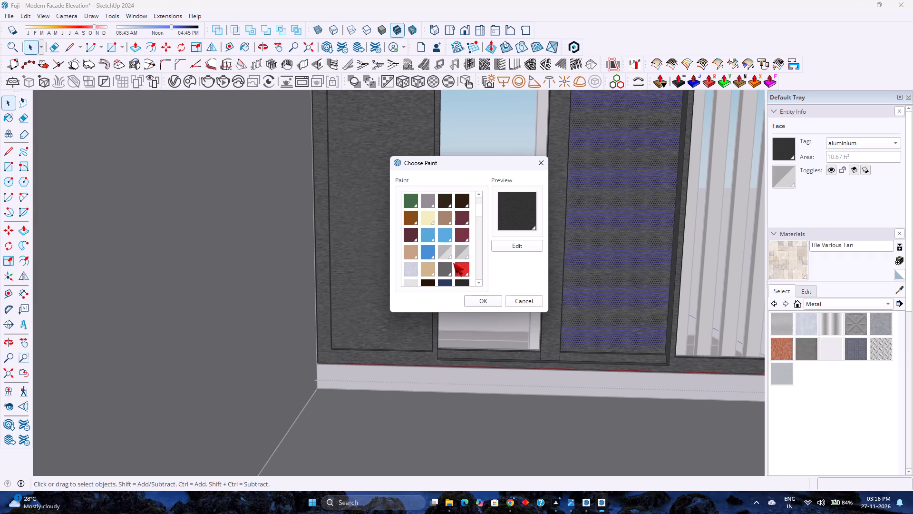
left_click(446, 251)
left_click(492, 299)
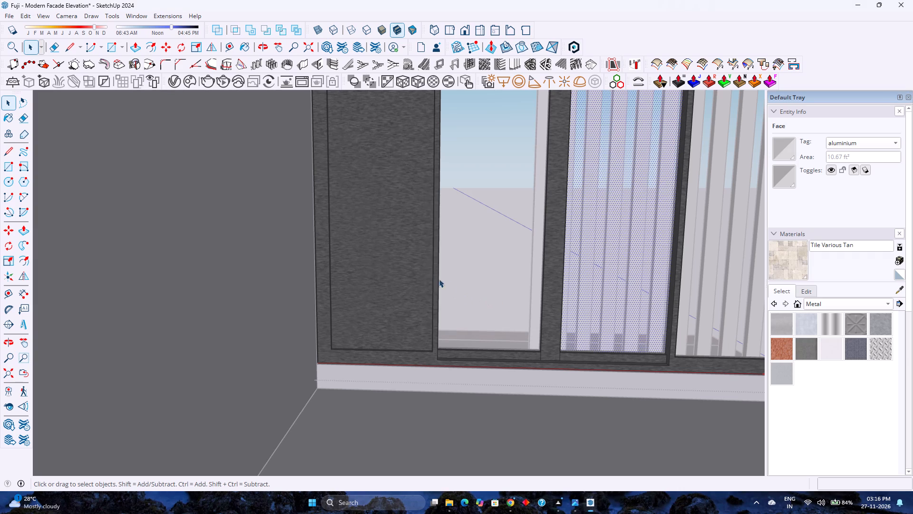
Paint the pane of the top-floor window's end panel, beside the second panel, with the translucent grey glass.
double_click(407, 256)
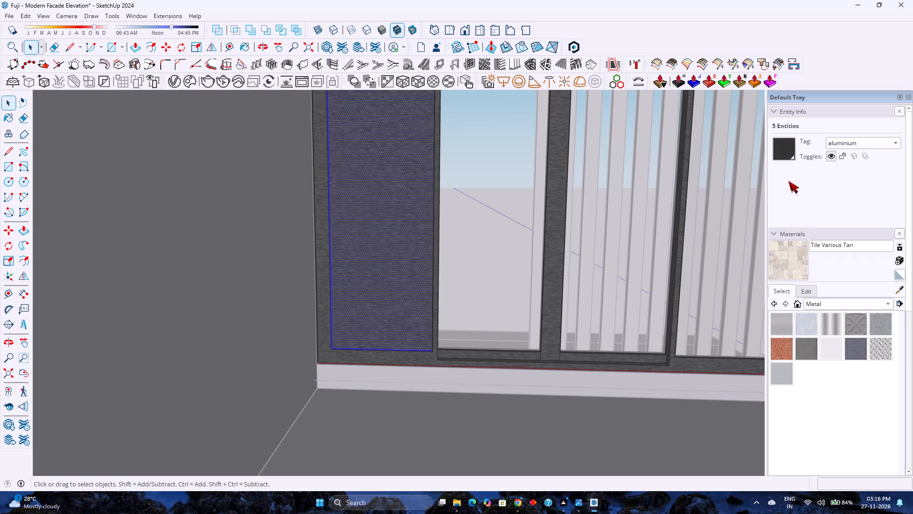
scroll(784, 187, "up", 7)
left_click(379, 271)
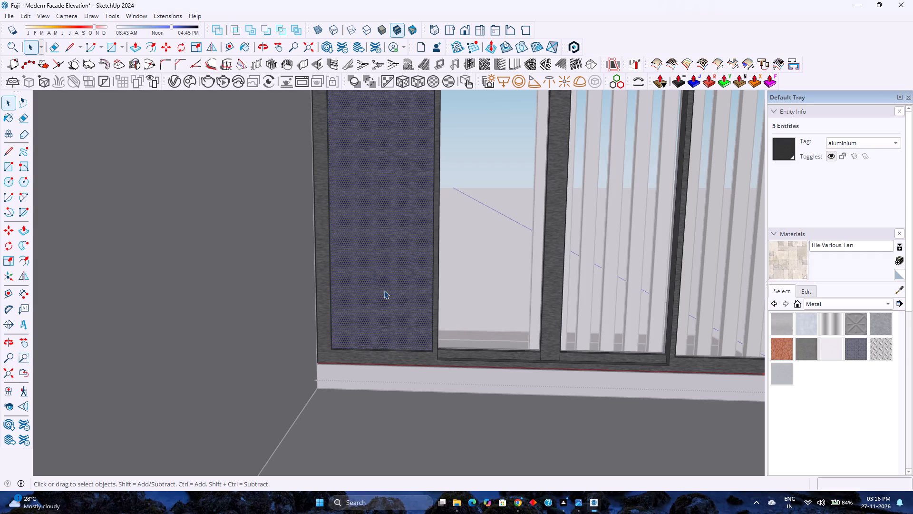
left_click(384, 290)
left_click(790, 149)
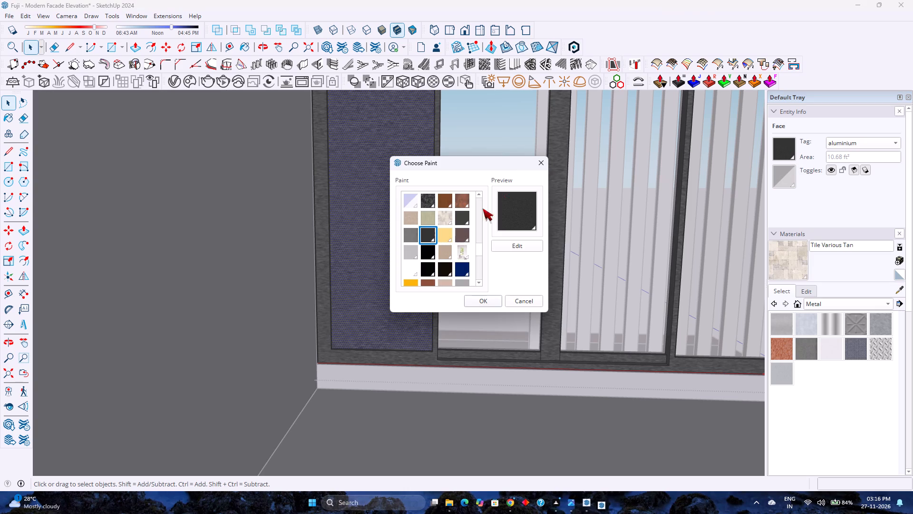
scroll(457, 222, "up", 5)
scroll(426, 261, "up", 4)
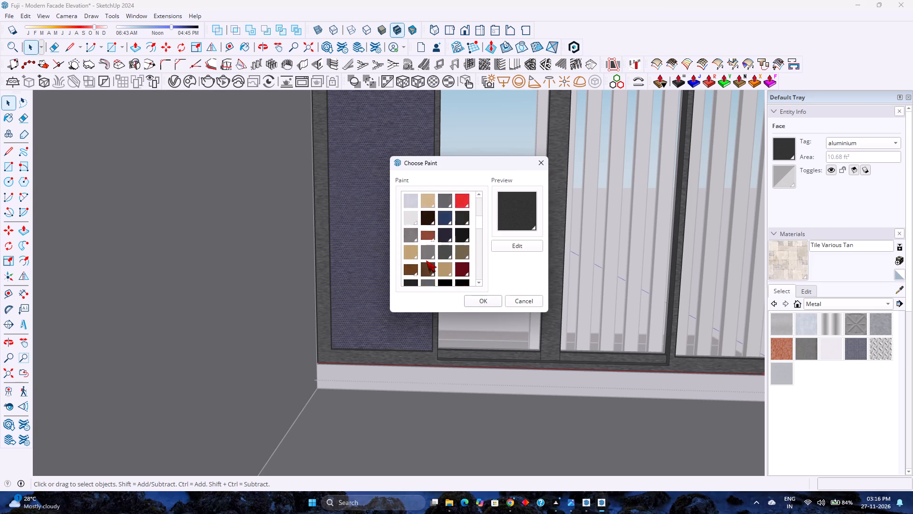
scroll(426, 260, "up", 7)
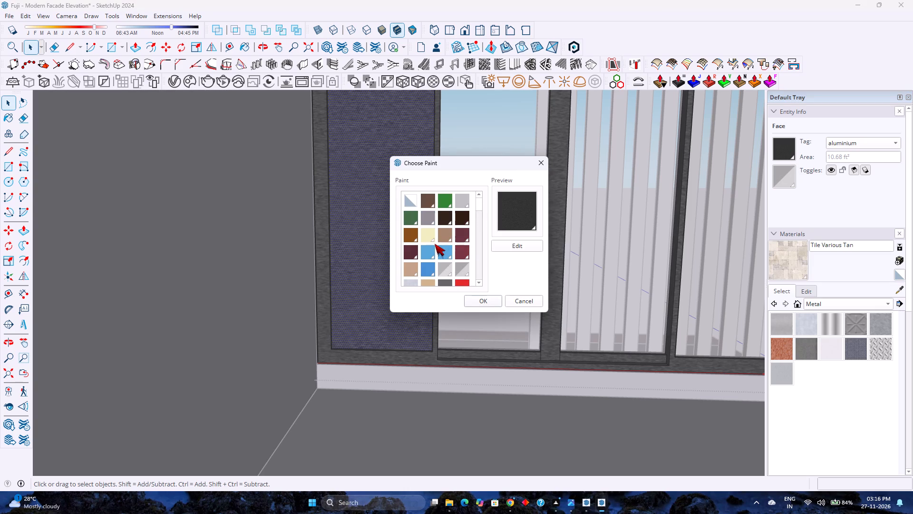
scroll(435, 244, "up", 2)
left_click(448, 273)
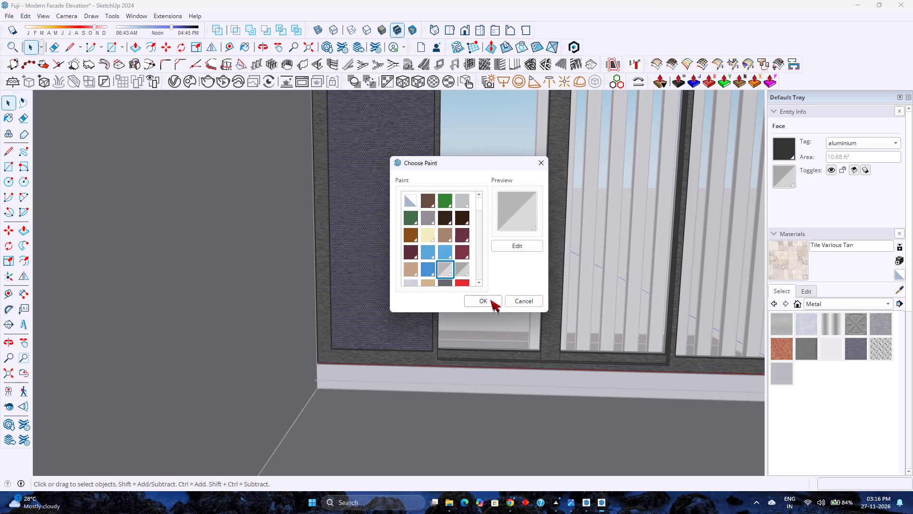
left_click(490, 303)
Push the inner ledge face of the end panel's bottom frame down about 2" with Push/Pull.
scroll(425, 304, "down", 5)
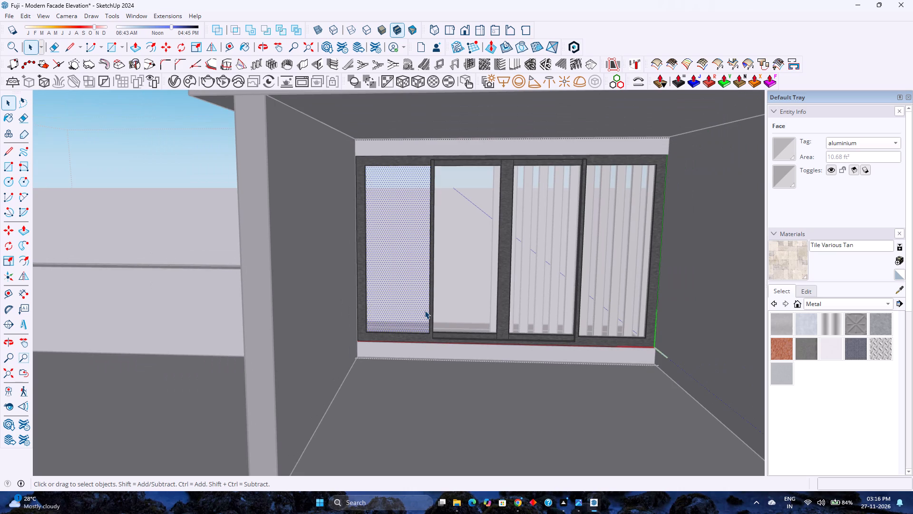
key("space")
scroll(425, 328, "up", 8)
middle_click_drag(429, 337, 400, 428)
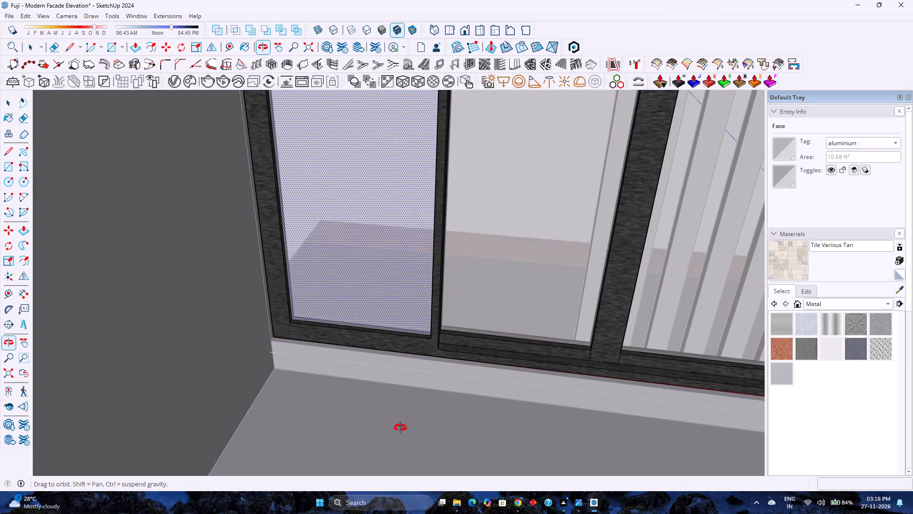
middle_click_drag(400, 428, 399, 426)
scroll(413, 356, "up", 7)
middle_click_drag(426, 337, 524, 395)
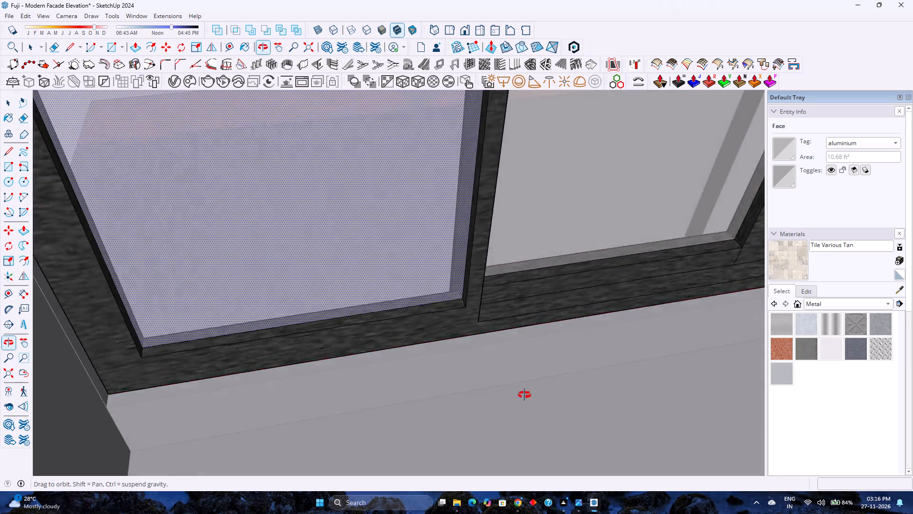
middle_click_drag(524, 395, 407, 363)
scroll(434, 336, "up", 2)
middle_click_drag(435, 334, 444, 385)
double_click(439, 316)
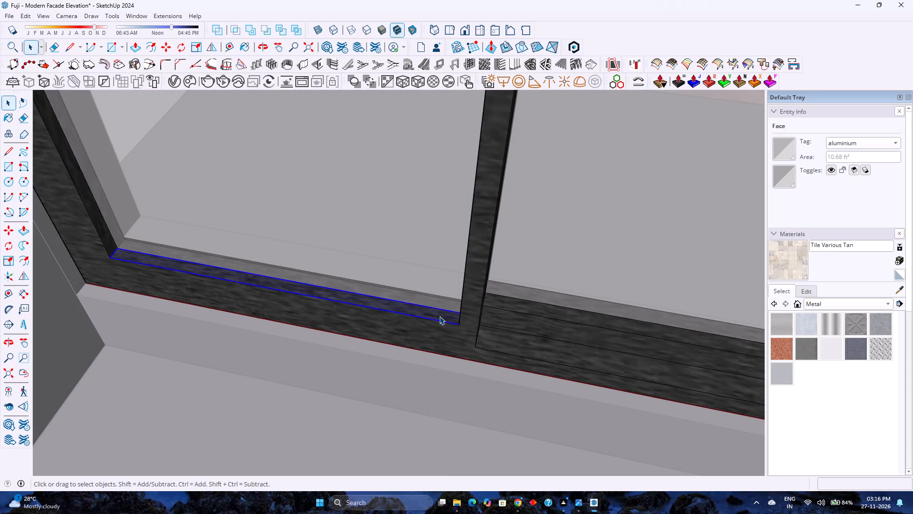
scroll(439, 316, "up", 3)
key("p")
left_click(439, 316)
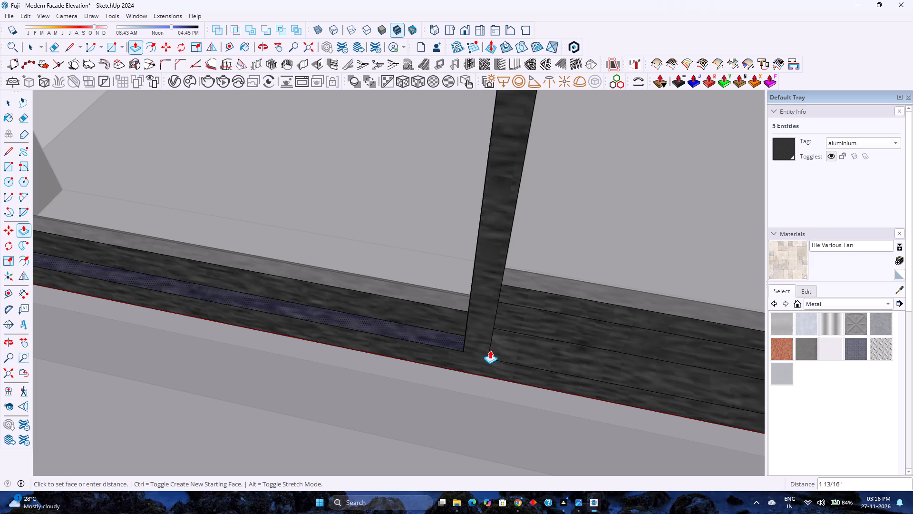
left_click(499, 353)
scroll(435, 318, "up", 2)
middle_click_drag(435, 318, 645, 350)
scroll(457, 326, "down", 3)
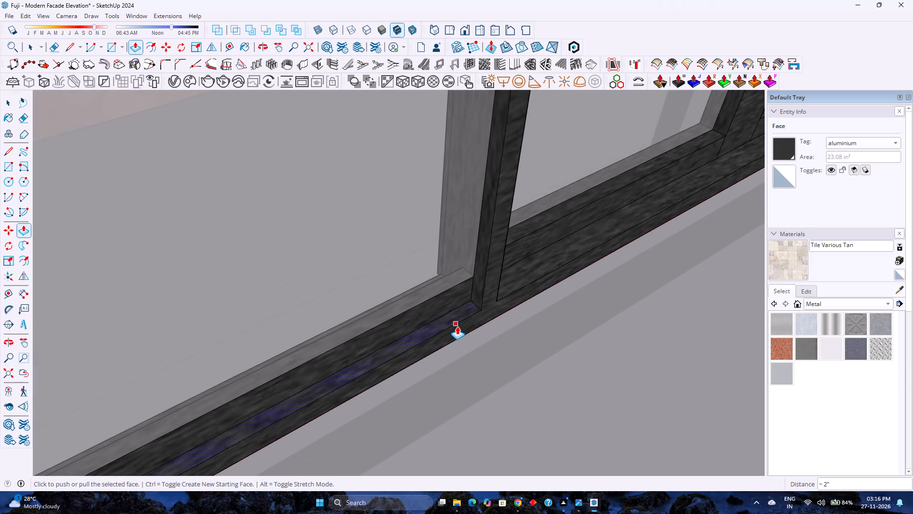
key("space")
scroll(457, 324, "down", 3)
key("Escape")
middle_click_drag(484, 313, 393, 307)
middle_click(393, 307)
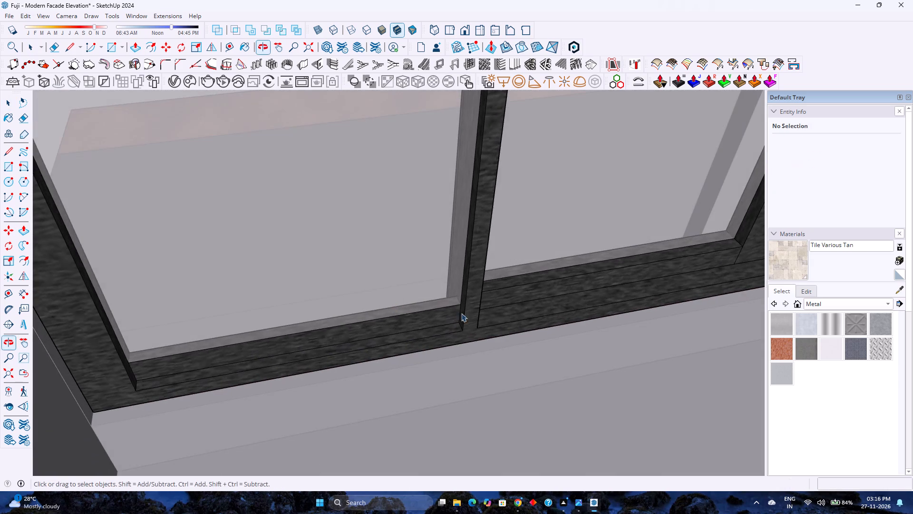
Check the reworked top-floor window up close, exit its editing, and examine the openings on all floors.
scroll(505, 319, "up", 2)
middle_click_drag(505, 322, 387, 284)
scroll(387, 284, "down", 12)
scroll(389, 287, "up", 3)
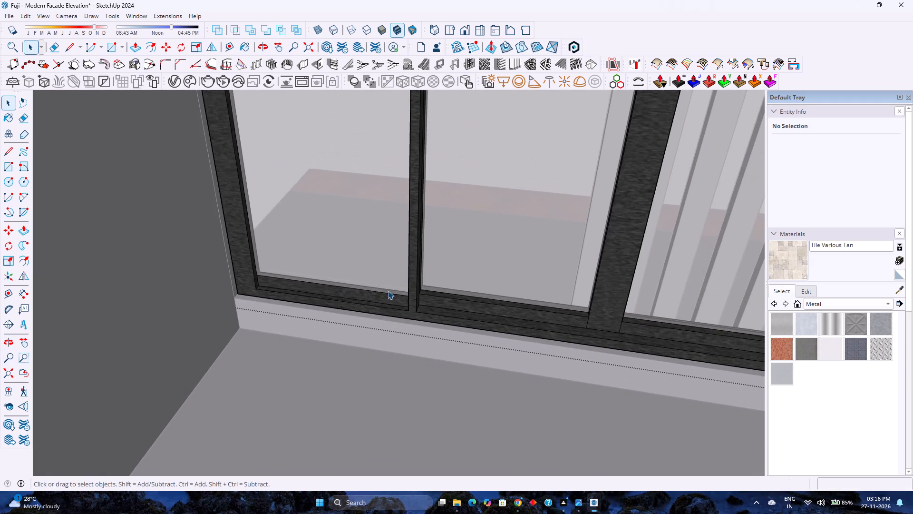
scroll(388, 292, "down", 6)
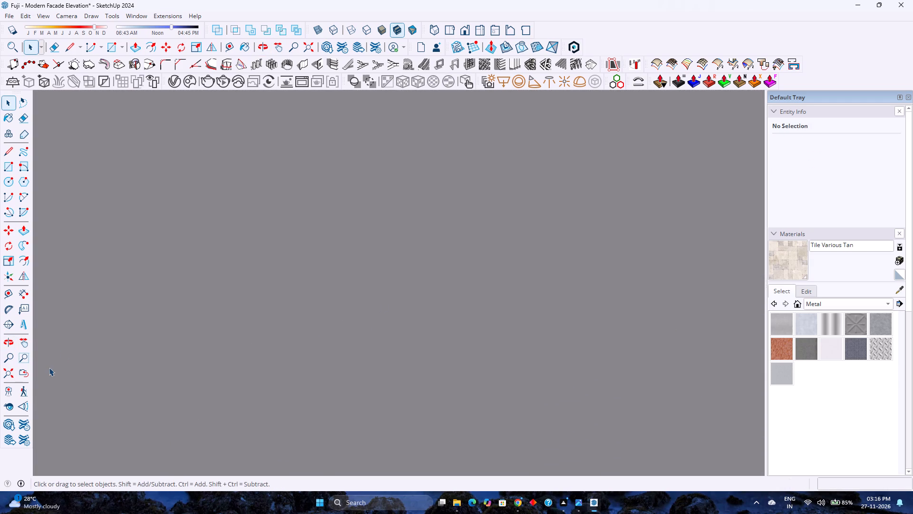
left_click(12, 371)
middle_click_drag(266, 323, 291, 283)
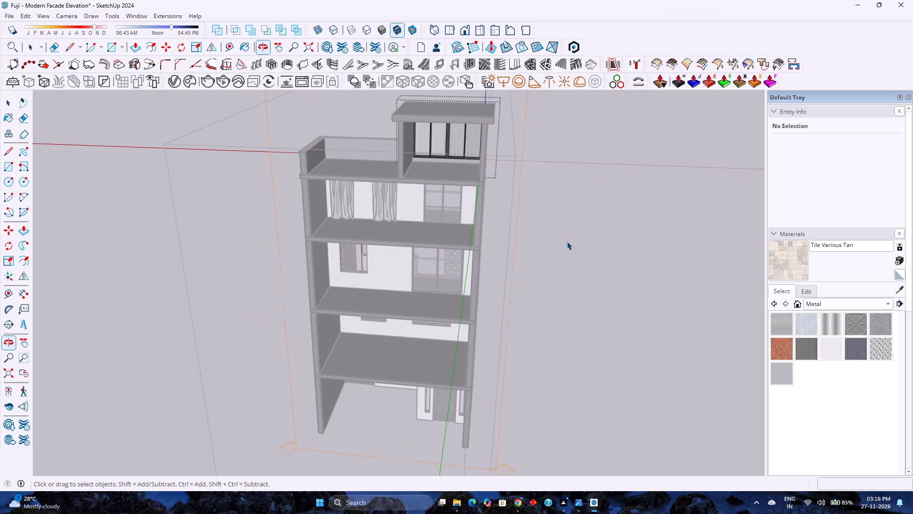
left_click(567, 241)
middle_click_drag(465, 263, 530, 155)
scroll(488, 191, "up", 2)
middle_click_drag(478, 183, 496, 230, "shift")
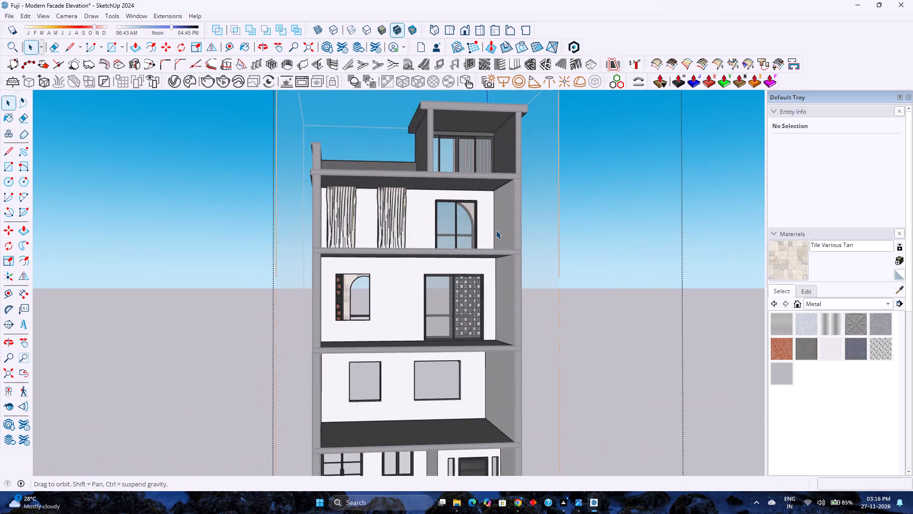
Examine the window and door openings on all floors from the interior side to see which still need windows.
middle_click_drag(496, 230, 495, 230, "shift")
middle_click_drag(488, 237, 432, 233)
scroll(413, 311, "up", 3)
scroll(413, 306, "down", 2)
middle_click_drag(413, 306, 418, 314)
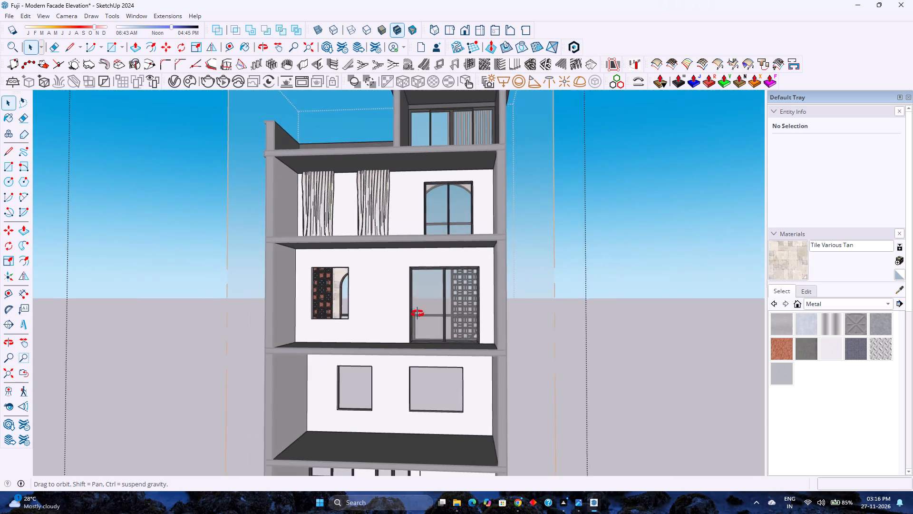
middle_click_drag(418, 314, 527, 371)
scroll(459, 357, "up", 2)
middle_click_drag(458, 349, 475, 314, "shift")
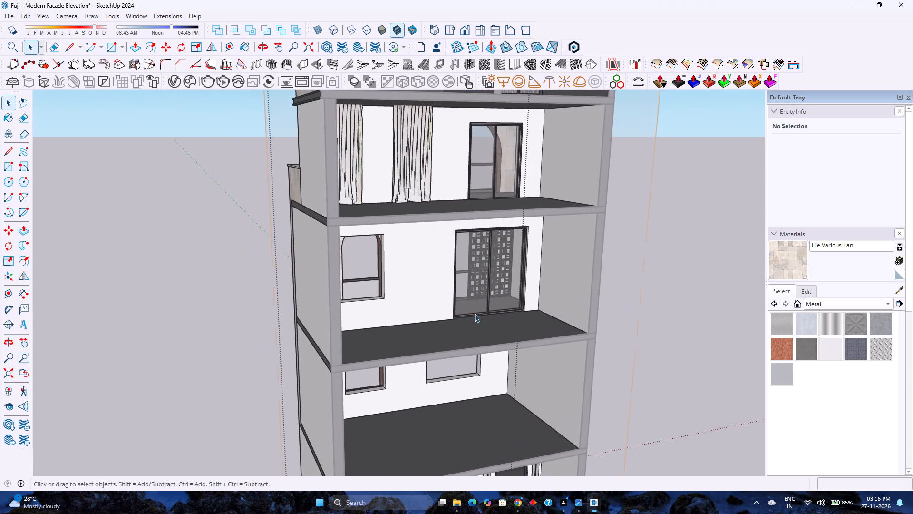
middle_click_drag(404, 322, 324, 271)
scroll(324, 270, "down", 3)
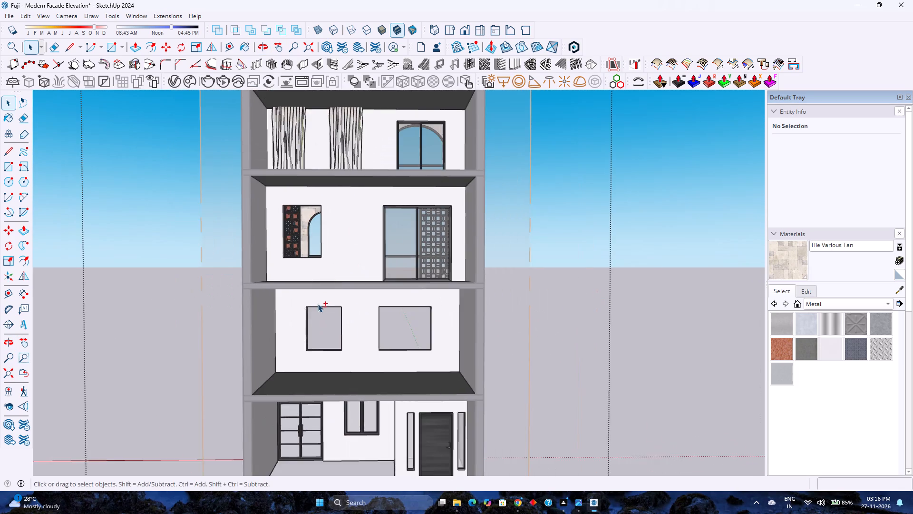
middle_click_drag(318, 304, 361, 308, "shift")
middle_click_drag(371, 241, 376, 301, "shift")
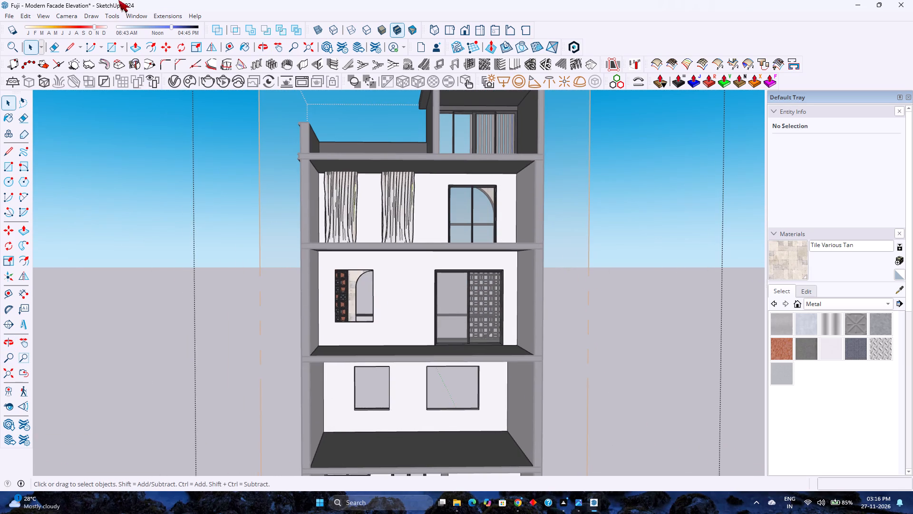
Search 3D Warehouse for "window".
left_click(141, 17)
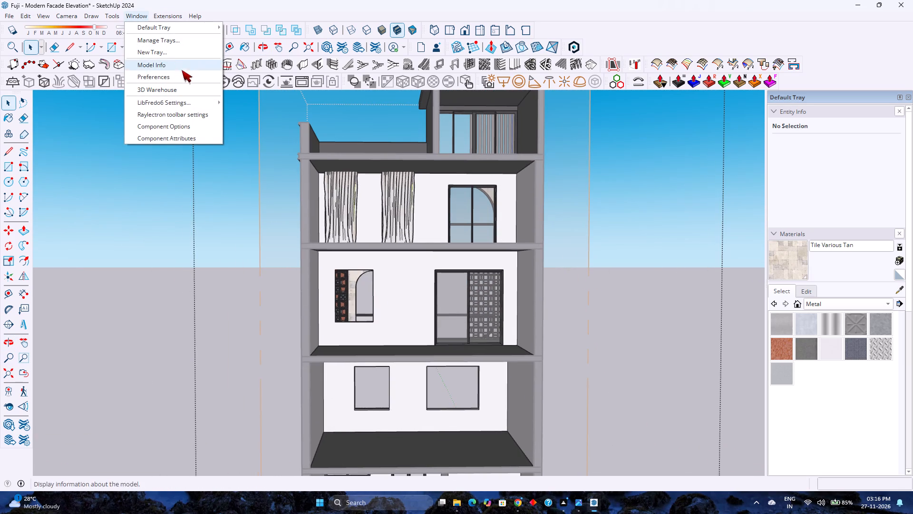
left_click(204, 87)
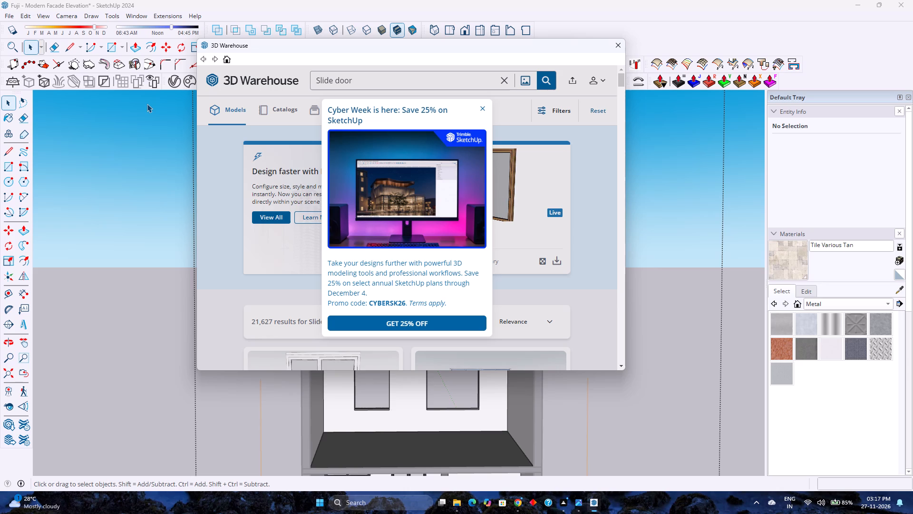
left_click(486, 106)
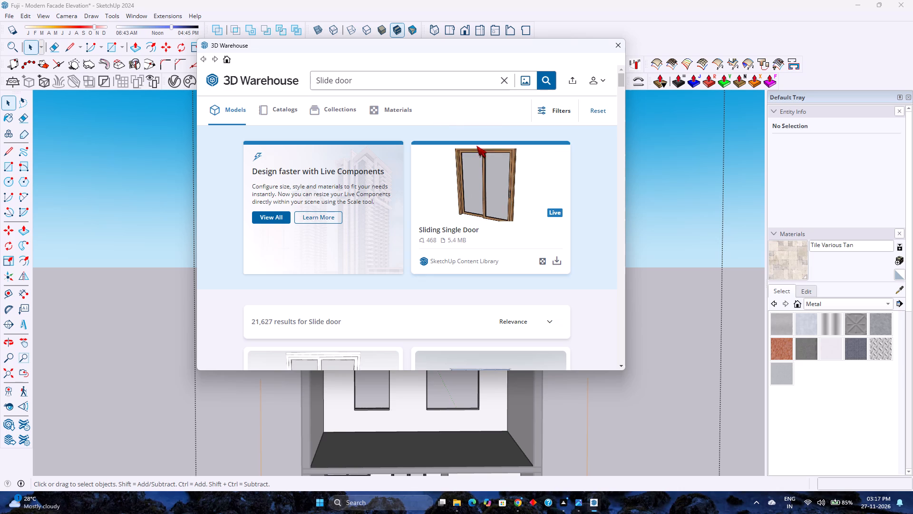
scroll(430, 205, "down", 4)
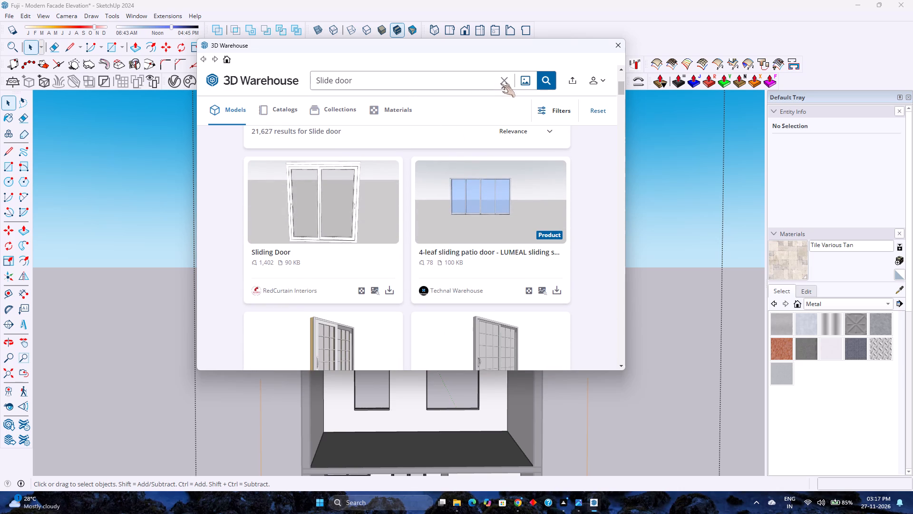
left_click(502, 82)
left_click(499, 82)
type("wins")
key("BackSpace")
type("dow")
key("Return")
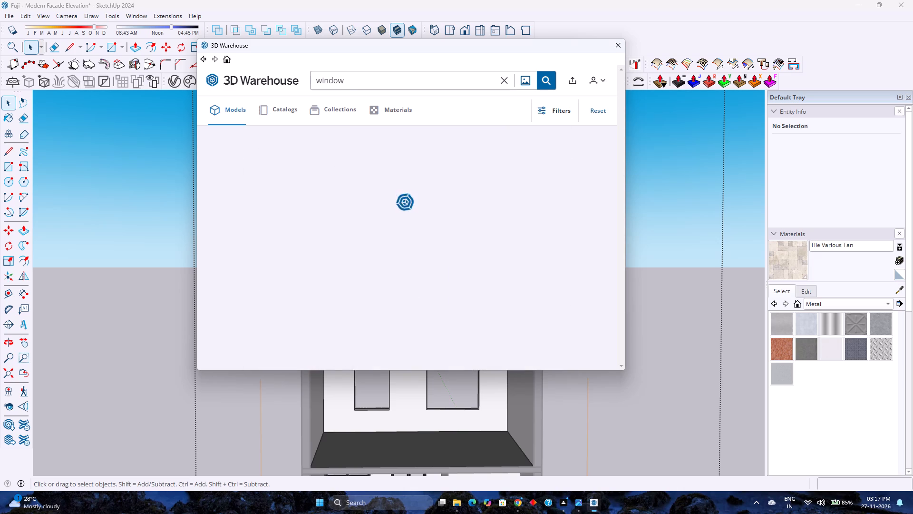
Browse the window results and load the dark-framed two-pane "WİNDOW" model (295 KB) directly into the model.
scroll(481, 103, "down", 1)
scroll(481, 103, "up", 1)
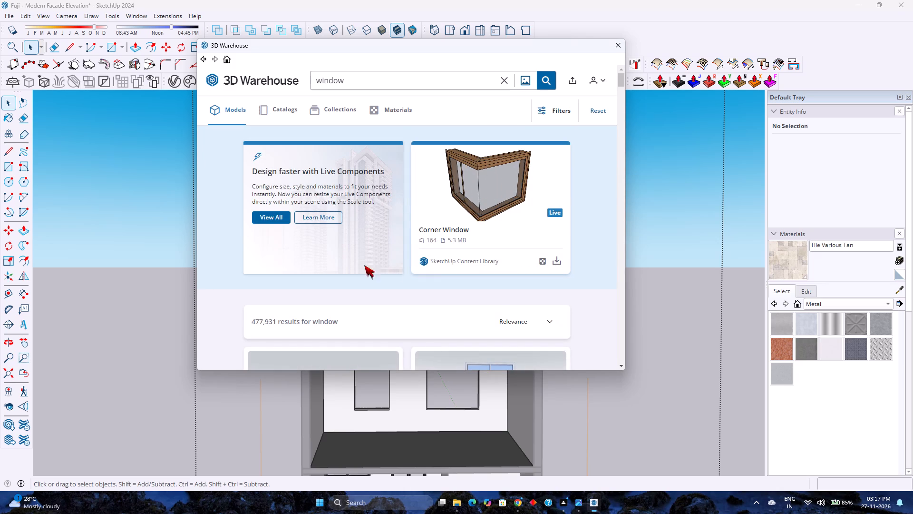
scroll(444, 271, "down", 4)
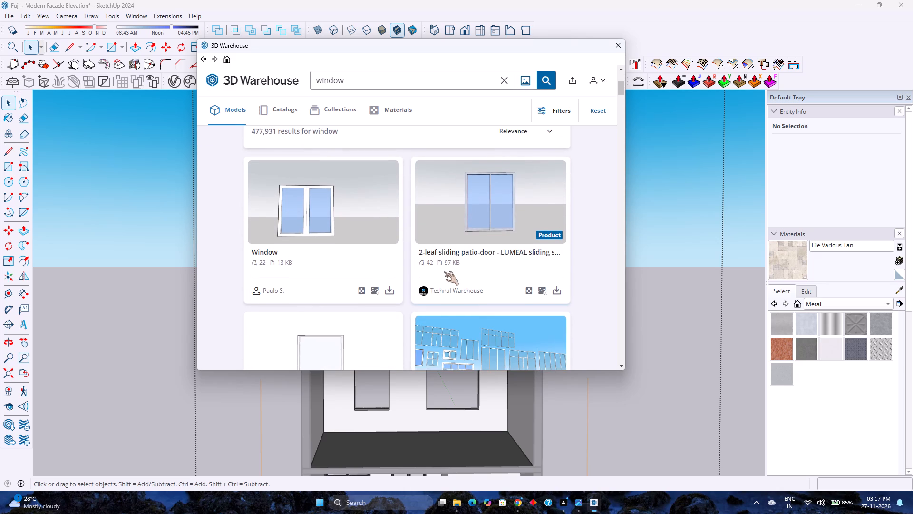
scroll(444, 271, "down", 2)
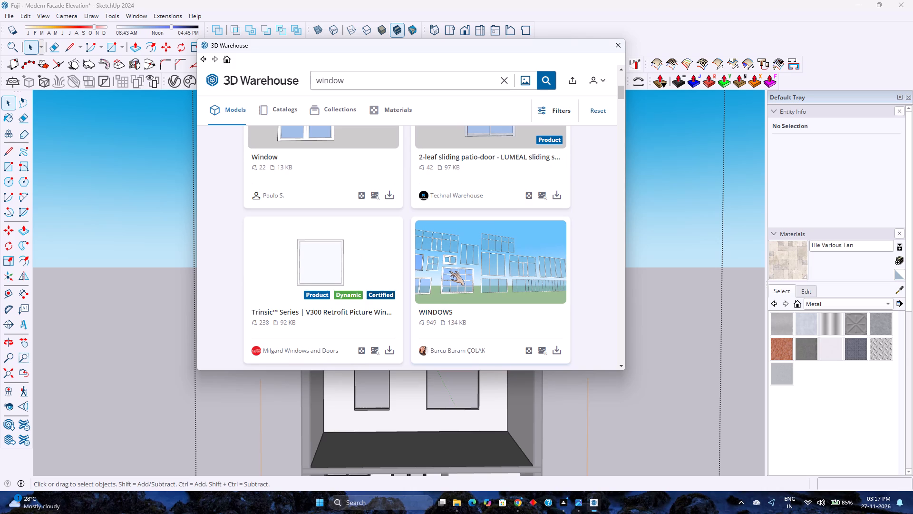
scroll(449, 271, "down", 11)
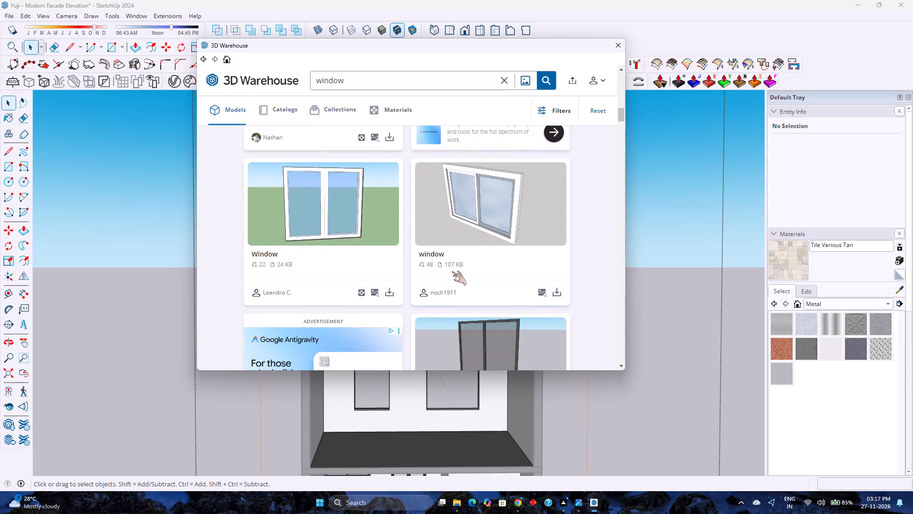
scroll(449, 271, "down", 5)
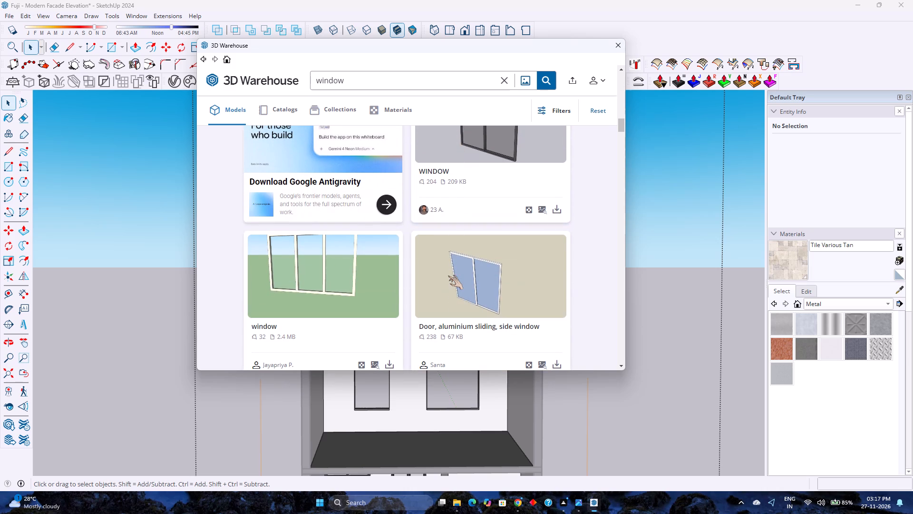
scroll(448, 277, "down", 1)
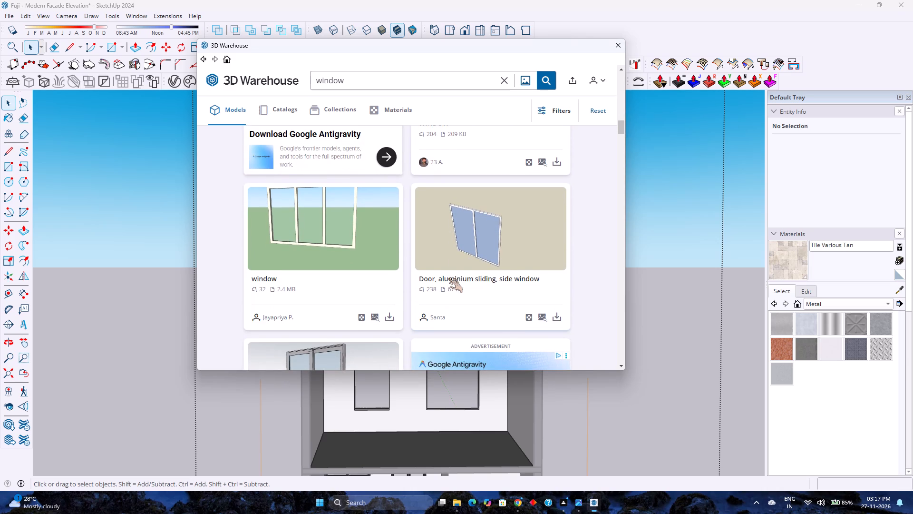
scroll(448, 279, "down", 1)
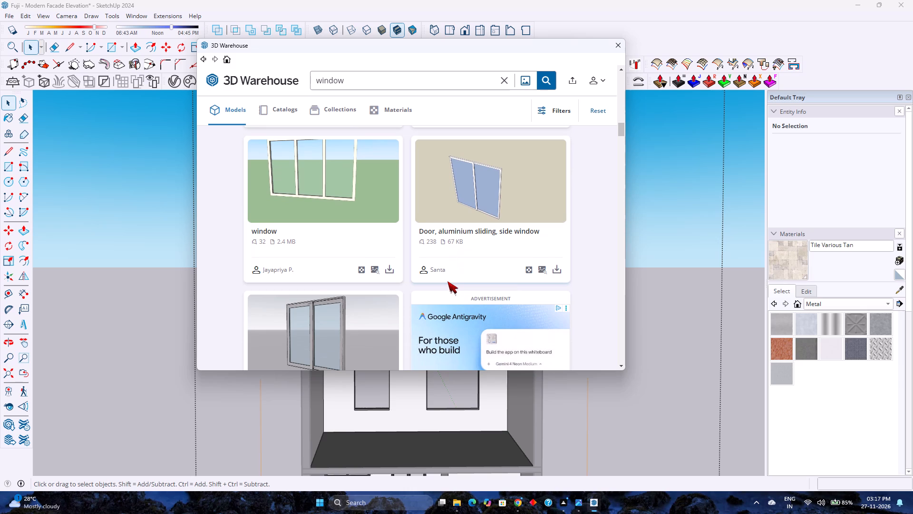
scroll(369, 279, "down", 2)
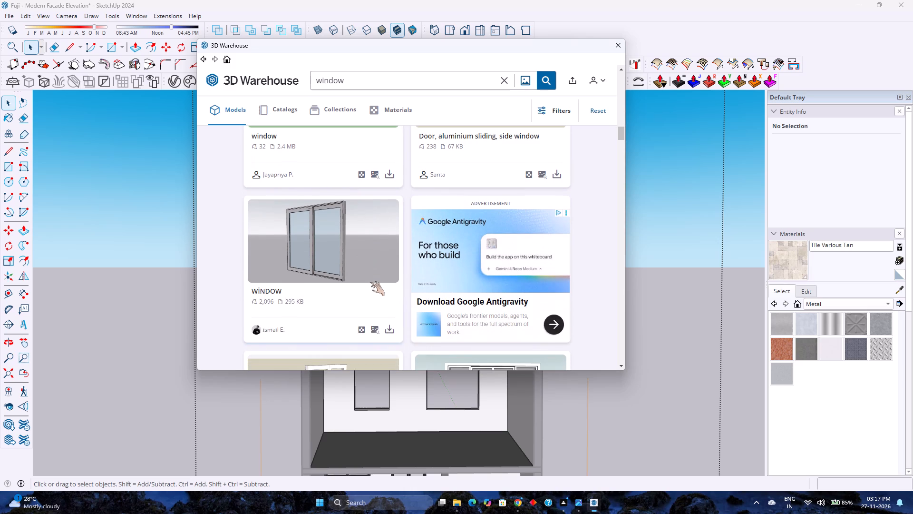
scroll(370, 282, "down", 2)
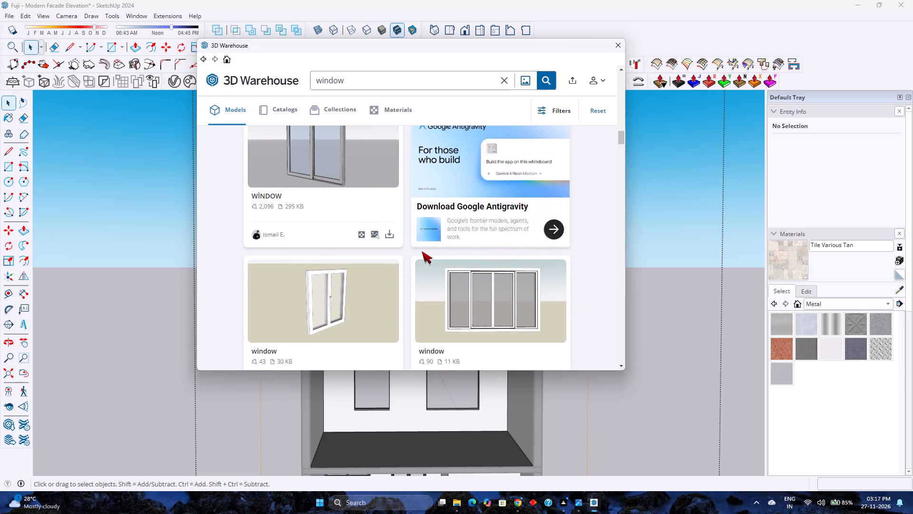
left_click(396, 237)
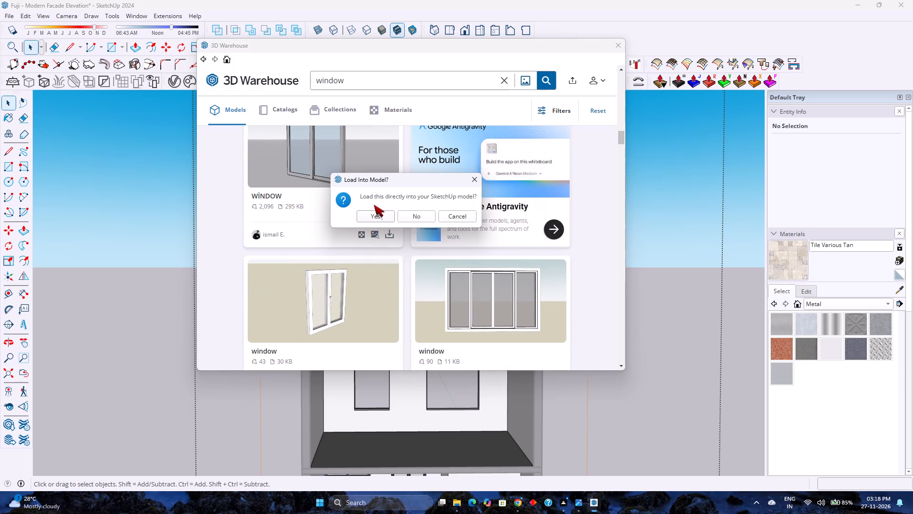
left_click(381, 215)
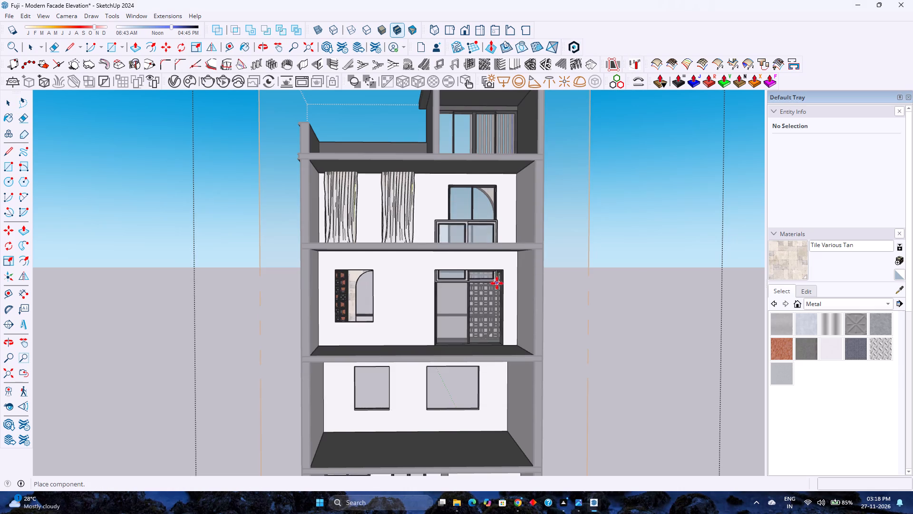
Place the window at the small opening on the floor below the curtains, at its lower corner nearest the sliding door.
scroll(360, 306, "up", 1)
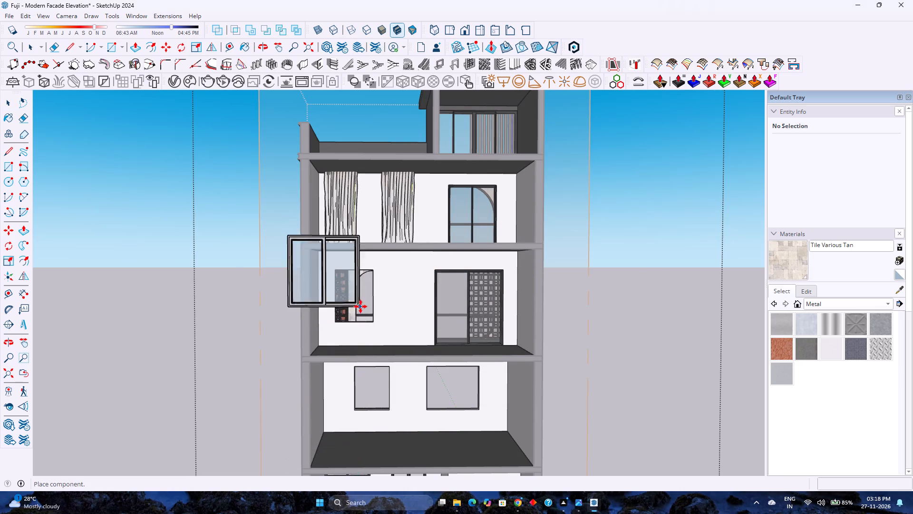
scroll(360, 306, "up", 2)
scroll(364, 307, "down", 1)
scroll(372, 322, "up", 3)
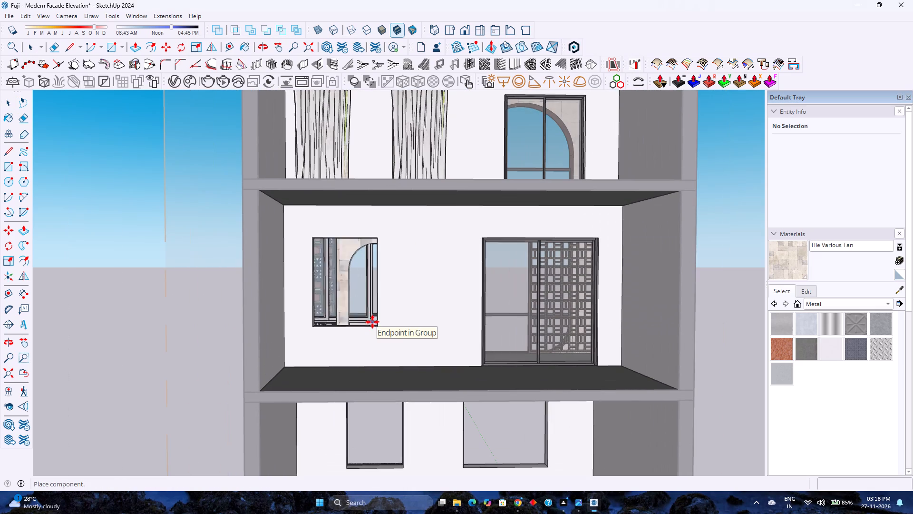
left_click(379, 327)
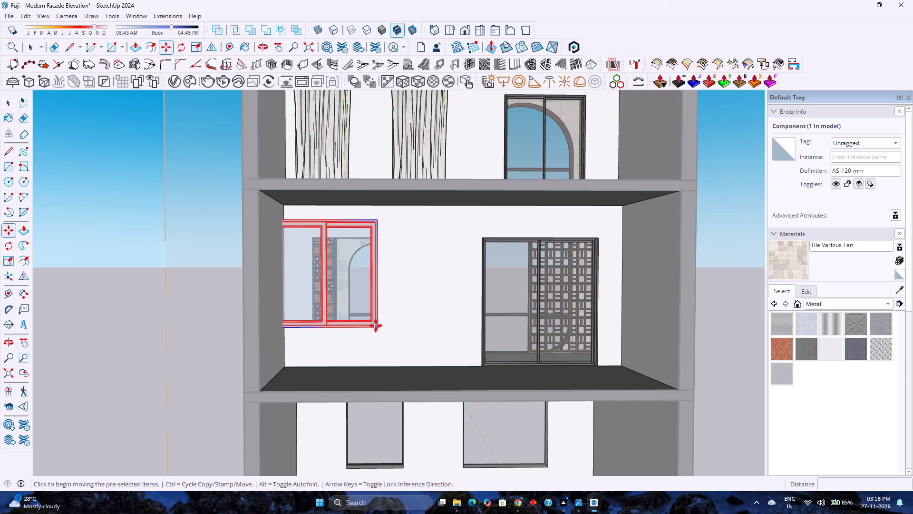
Scale the placed window's width to about 0.61 along the red axis to fit the small opening, using X-ray view temporarily.
left_click(198, 48)
scroll(346, 267, "up", 1)
middle_click_drag(346, 267, 235, 311)
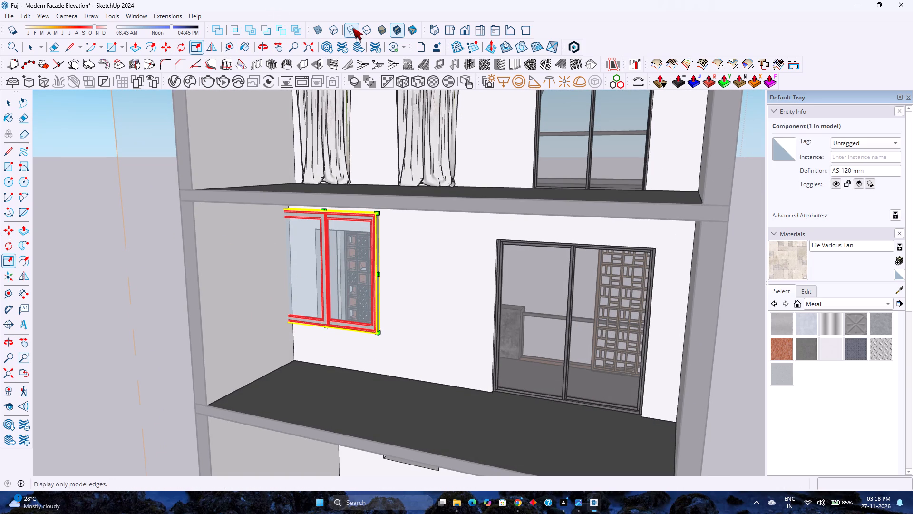
left_click(336, 29)
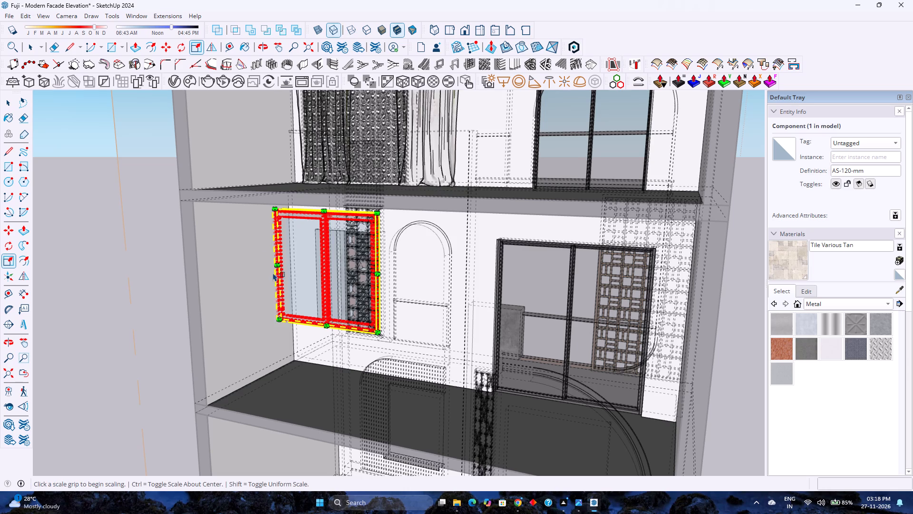
scroll(273, 273, "up", 7)
left_click(286, 261)
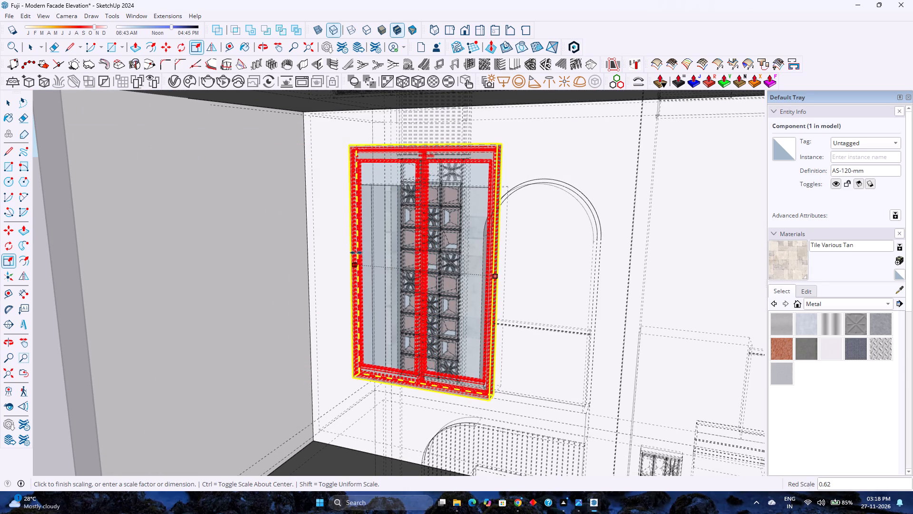
left_click(362, 250)
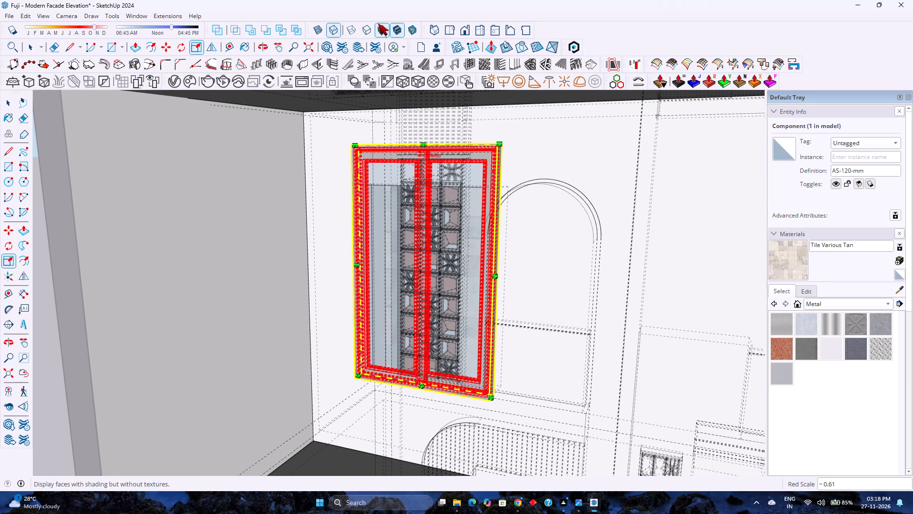
left_click(336, 30)
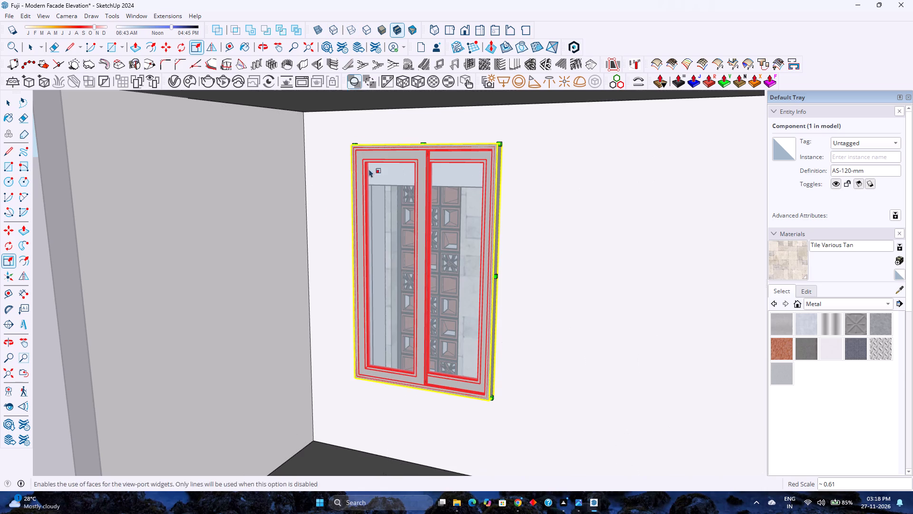
Scale the window's height down from its top edge to about 0.84 along the blue axis to fit the opening, and deselect it.
middle_click_drag(377, 216, 460, 196)
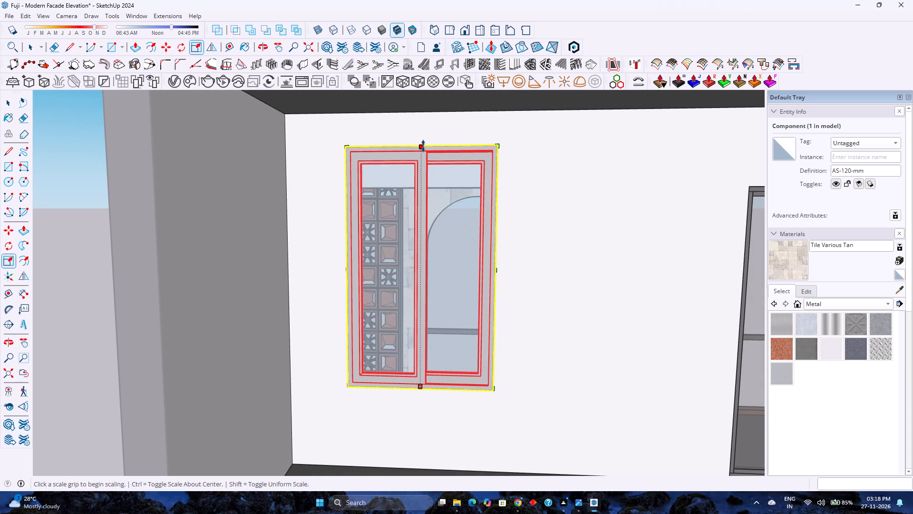
left_click(423, 146)
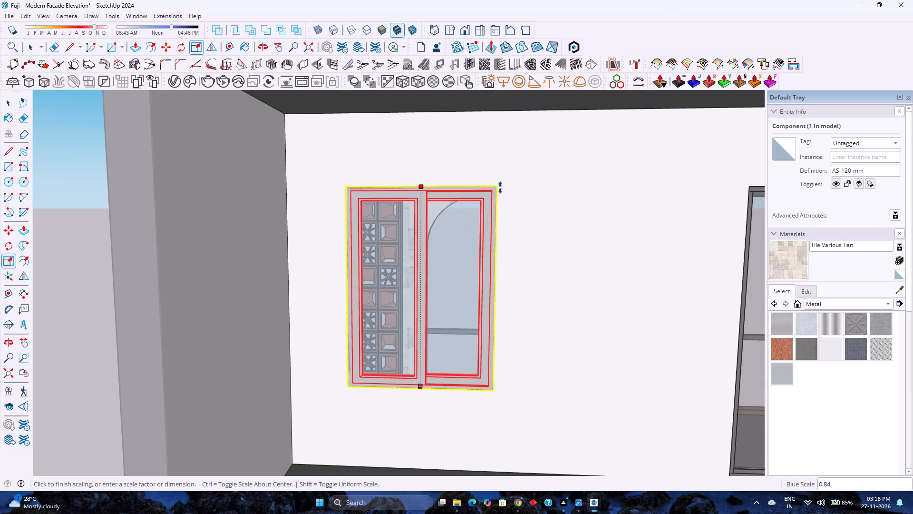
left_click(496, 186)
scroll(402, 193, "down", 4)
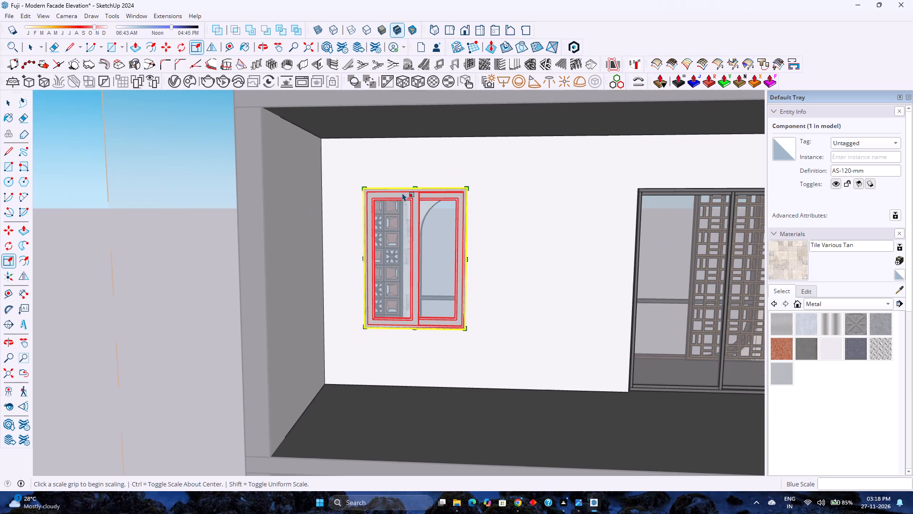
key("space")
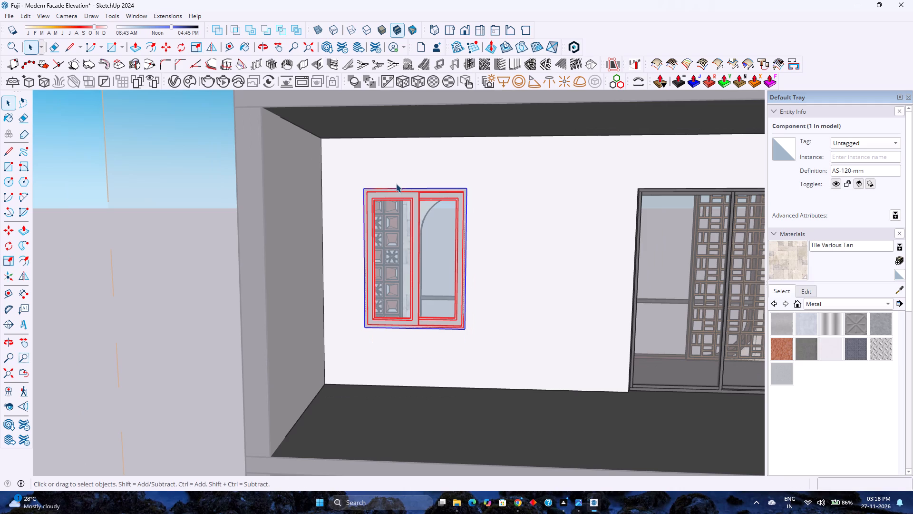
left_click(214, 240)
scroll(220, 245, "down", 3)
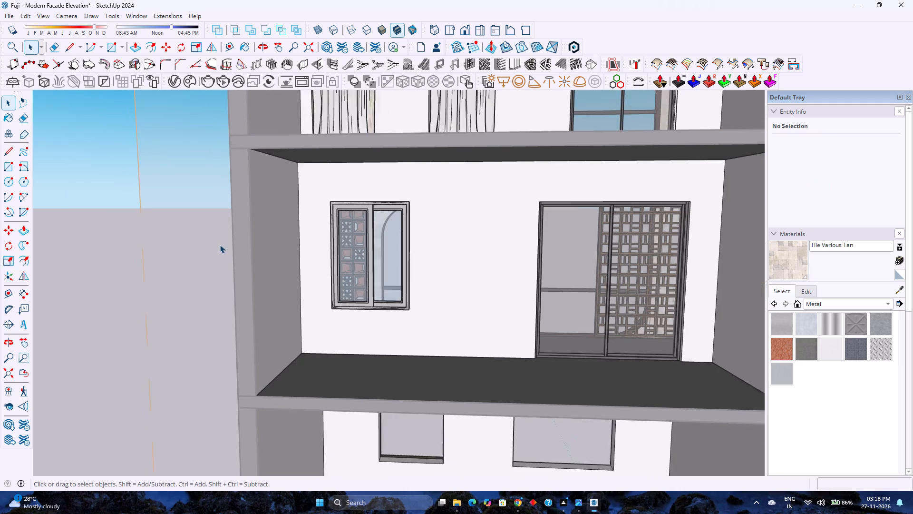
scroll(220, 245, "down", 1)
middle_click_drag(355, 297, 352, 258)
scroll(353, 257, "down", 3)
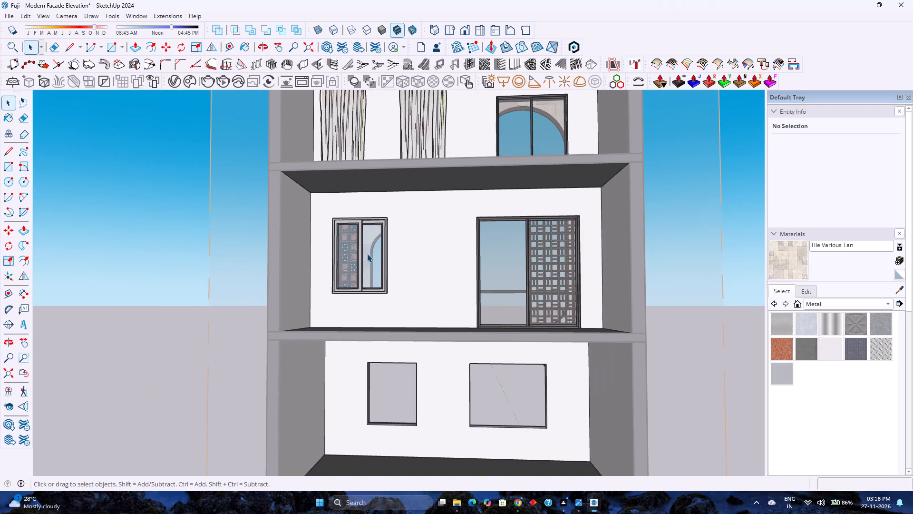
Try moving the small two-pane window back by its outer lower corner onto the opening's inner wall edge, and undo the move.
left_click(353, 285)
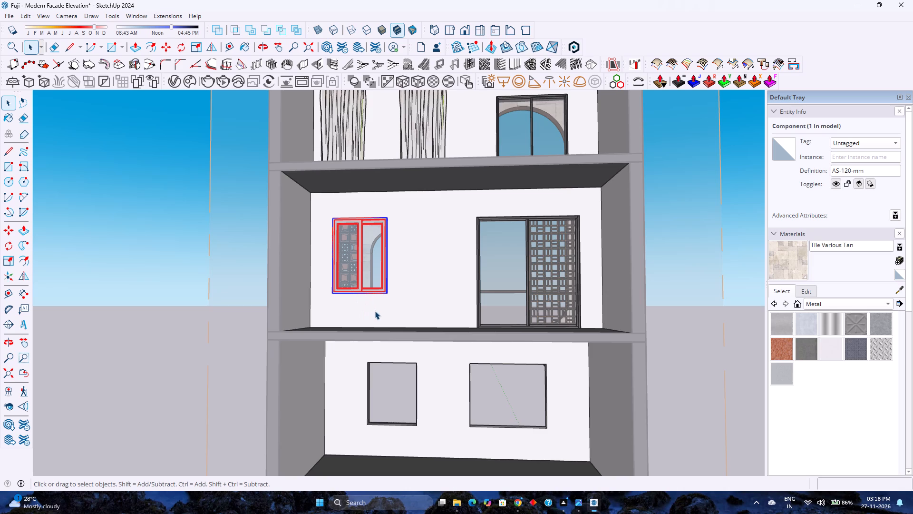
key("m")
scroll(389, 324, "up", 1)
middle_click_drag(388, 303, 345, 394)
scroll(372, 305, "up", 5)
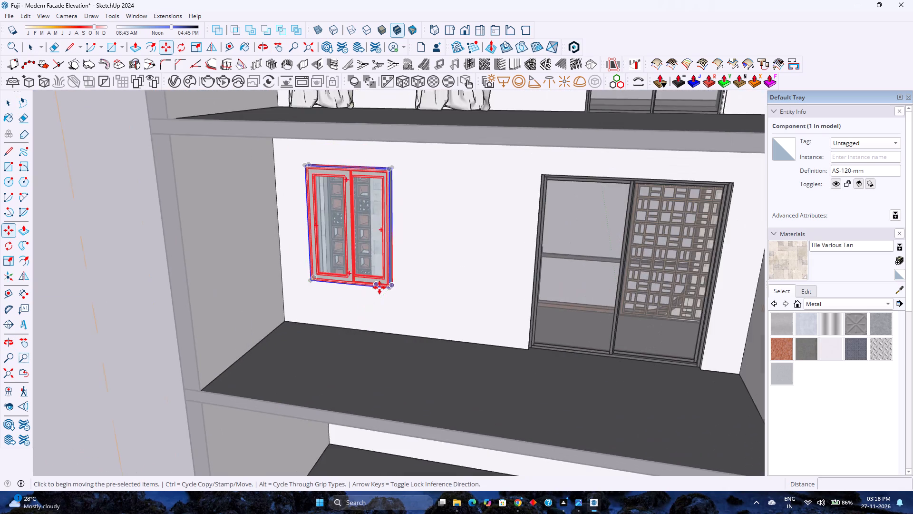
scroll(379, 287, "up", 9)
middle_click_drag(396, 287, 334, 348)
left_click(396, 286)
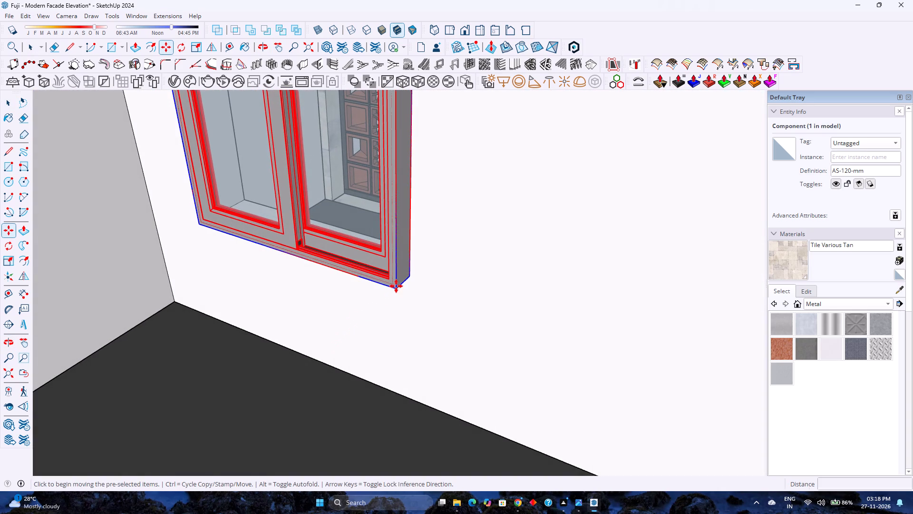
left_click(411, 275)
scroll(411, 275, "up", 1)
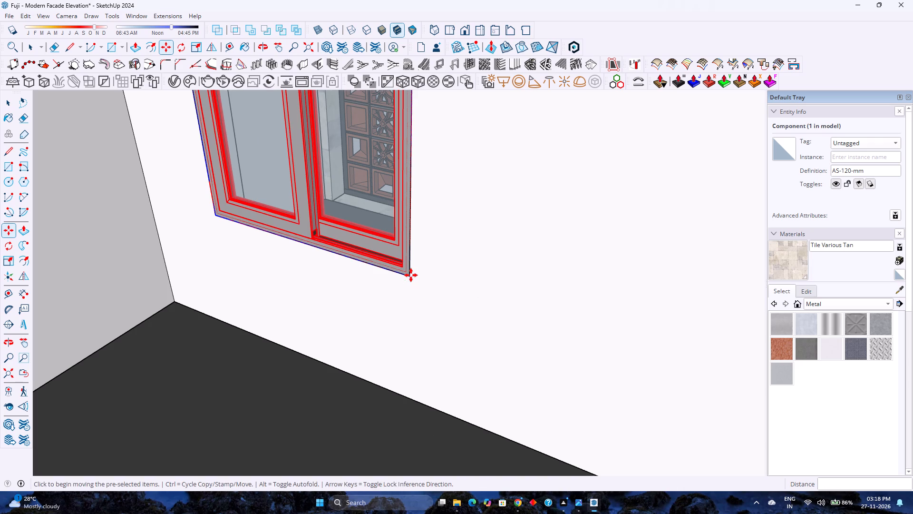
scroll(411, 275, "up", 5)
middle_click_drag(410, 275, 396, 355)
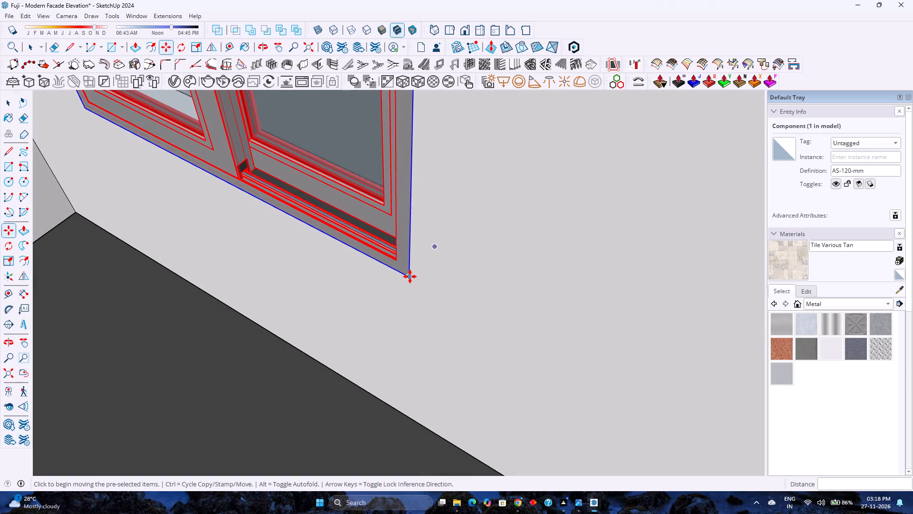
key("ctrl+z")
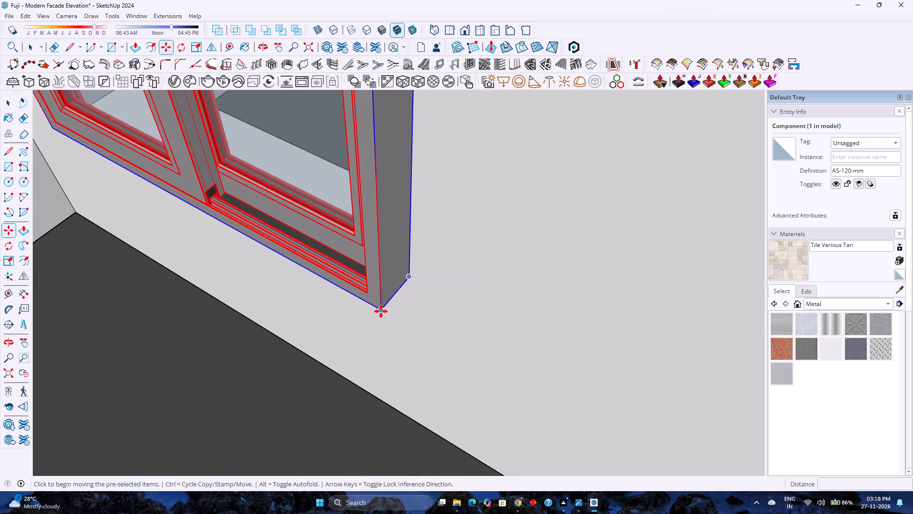
Move the small two-pane window 7 inches back into the wall's depth, starting from its outer lower corner.
left_click(381, 311)
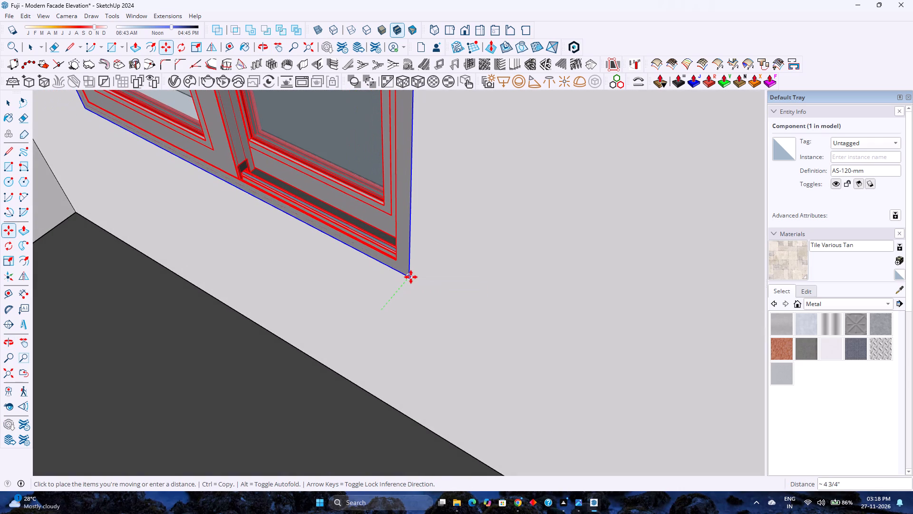
key("6")
key("Return")
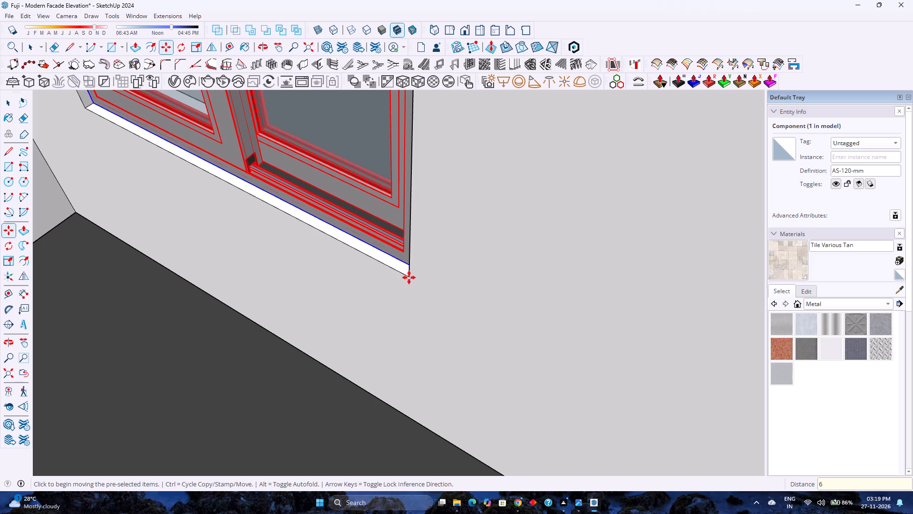
key("7")
key("Return")
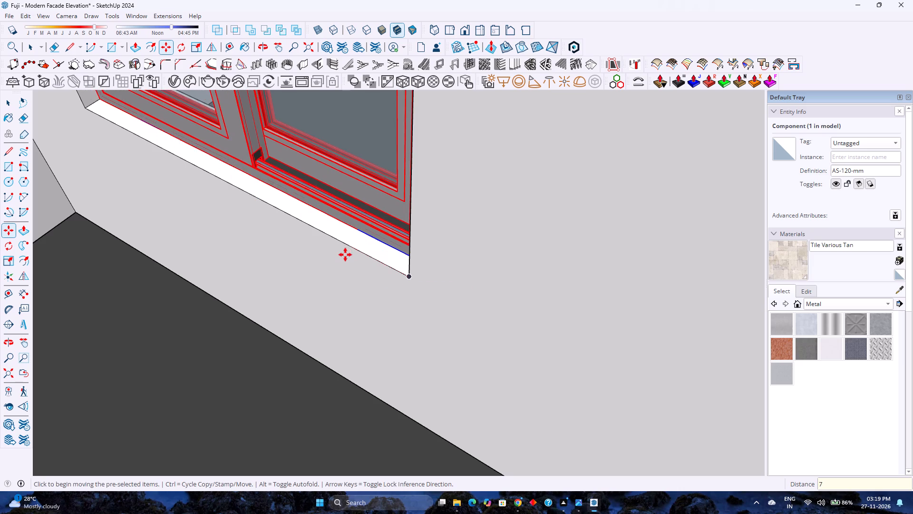
Copy the two-pane window into the small opening one floor below, aligned at the lower corner farthest from the larger opening.
middle_click_drag(352, 259, 629, 314)
middle_click(629, 314)
middle_click_drag(315, 250, 495, 221)
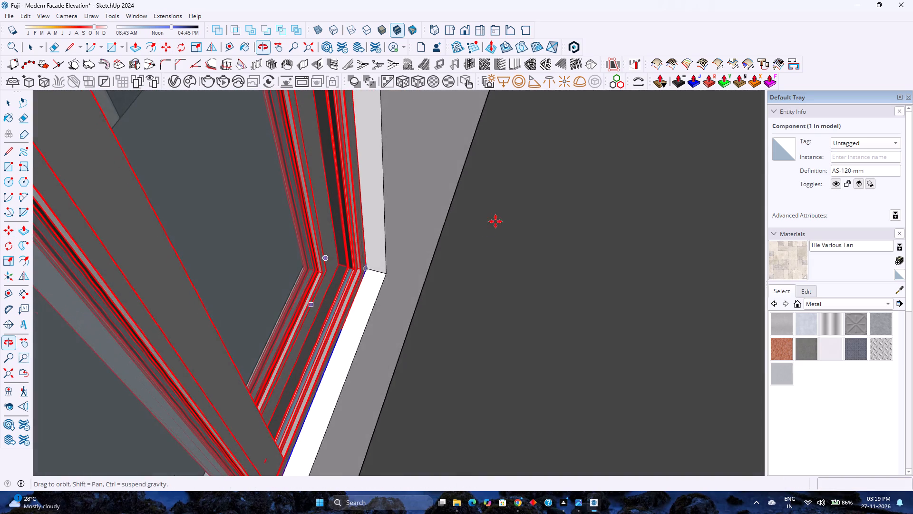
middle_click_drag(253, 283, 169, 244)
scroll(257, 253, "down", 3)
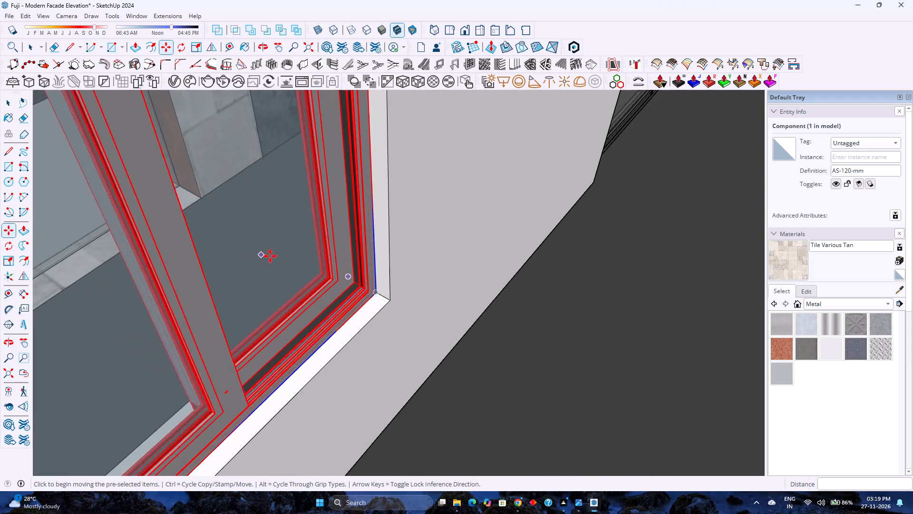
scroll(270, 256, "down", 2)
middle_click_drag(313, 277, 107, 264)
scroll(202, 263, "down", 7)
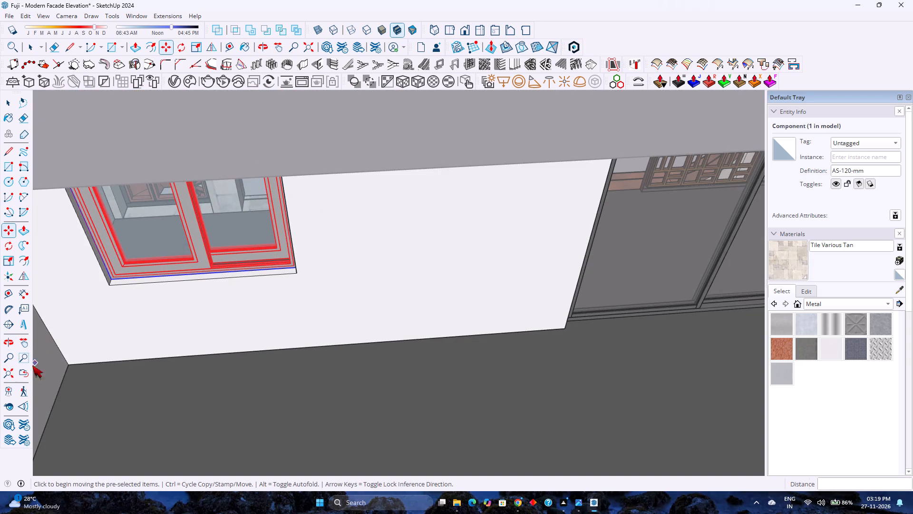
left_click(10, 372)
middle_click_drag(180, 335, 165, 256)
scroll(280, 234, "up", 4)
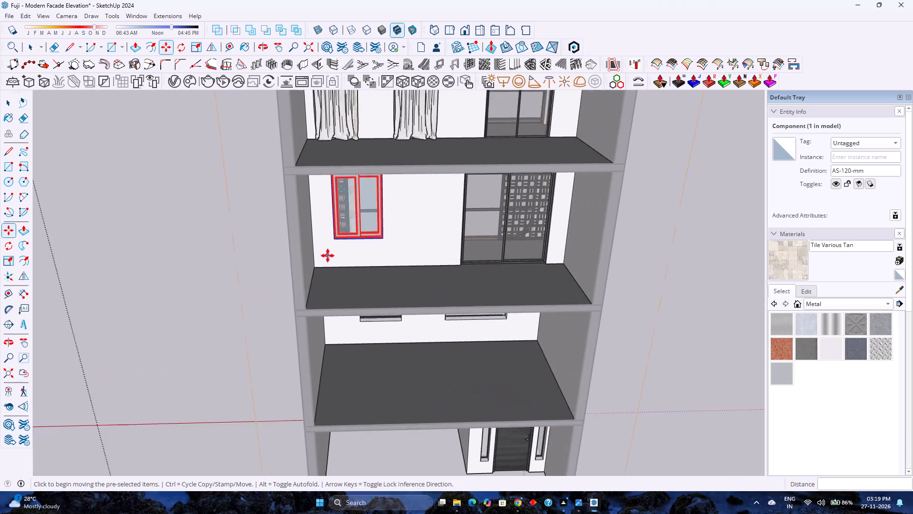
scroll(328, 256, "up", 2)
middle_click_drag(328, 256, 312, 229)
left_click(322, 213)
scroll(342, 315, "up", 2)
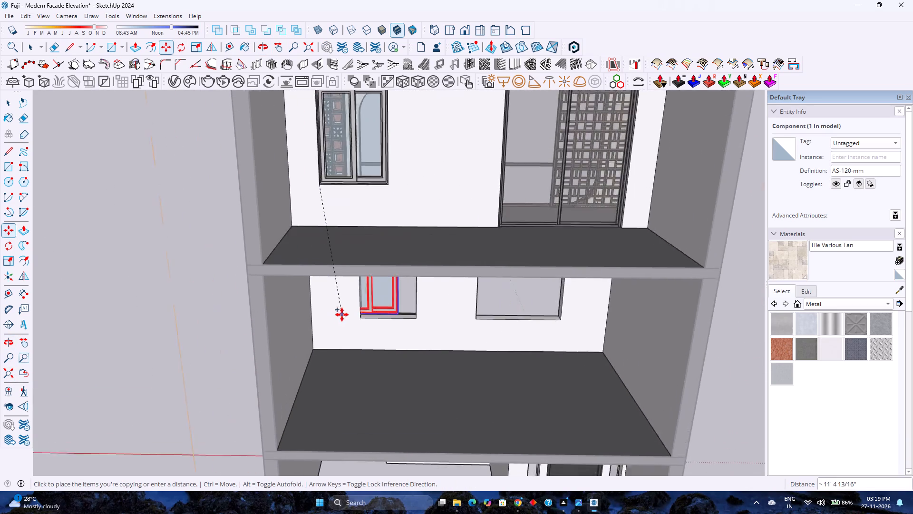
scroll(342, 315, "up", 9)
left_click(366, 312)
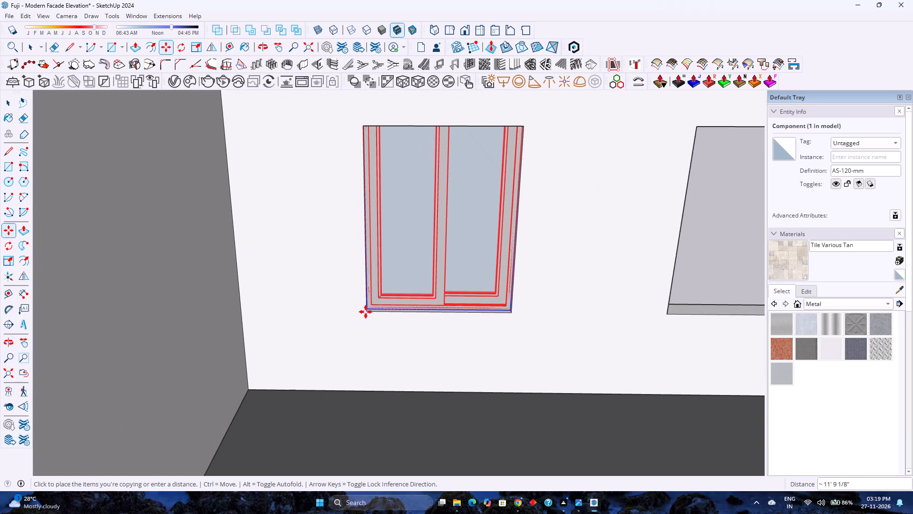
Scale the copied window's height down from its top to about 0.91 along the blue axis to fit its opening, showing back edges temporarily.
scroll(391, 312, "up", 3)
middle_click_drag(400, 301, 350, 395, "shift")
middle_click_drag(345, 371, 333, 317)
scroll(346, 297, "down", 2)
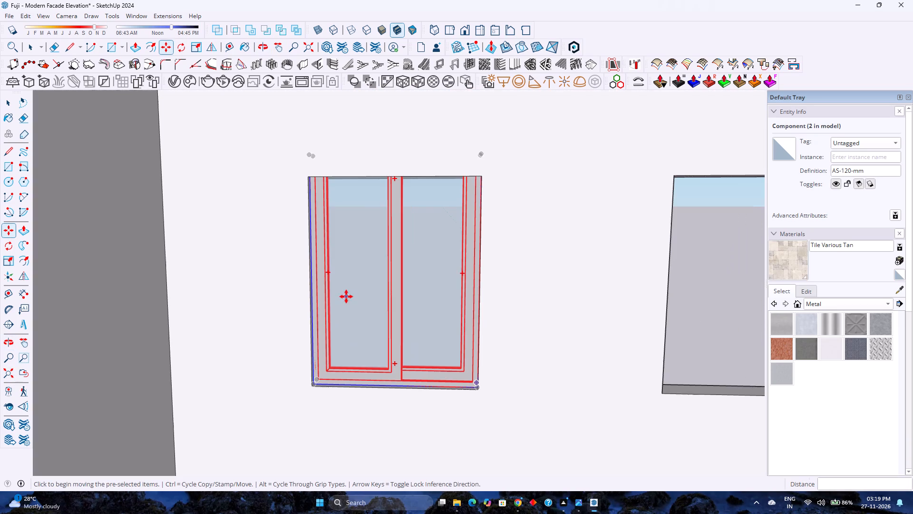
key("s")
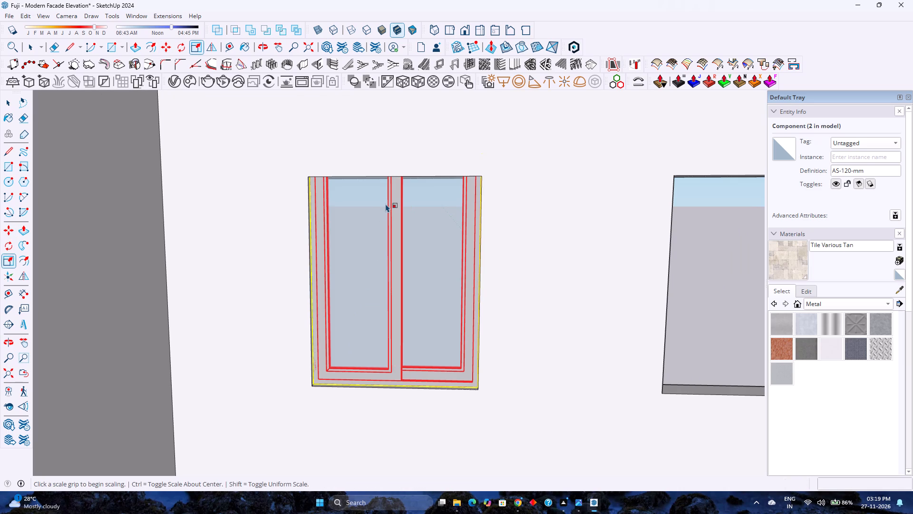
key("s")
key("k")
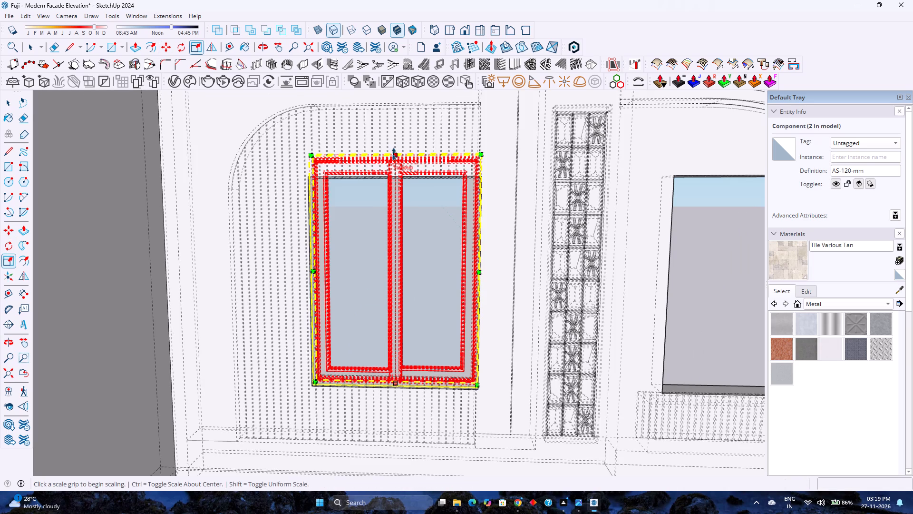
scroll(397, 158, "up", 6)
middle_click_drag(397, 159, 332, 219)
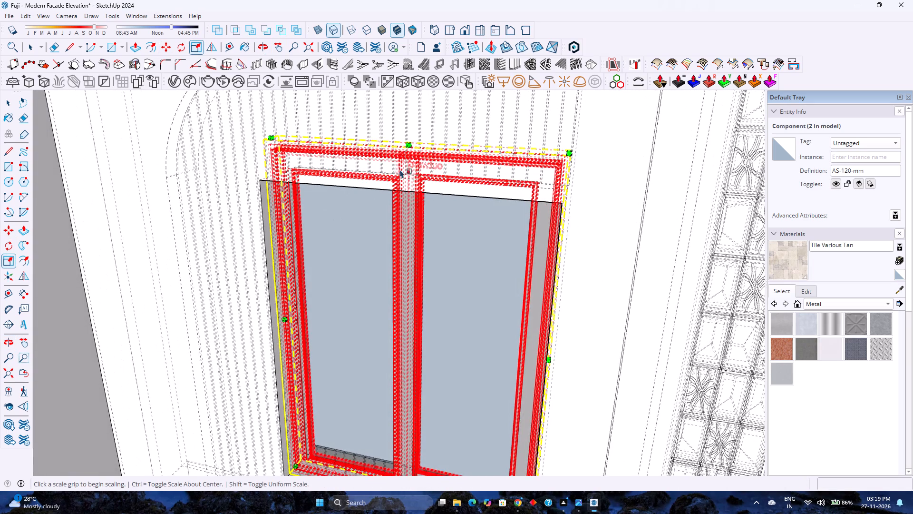
scroll(419, 151, "up", 1)
left_click(410, 142)
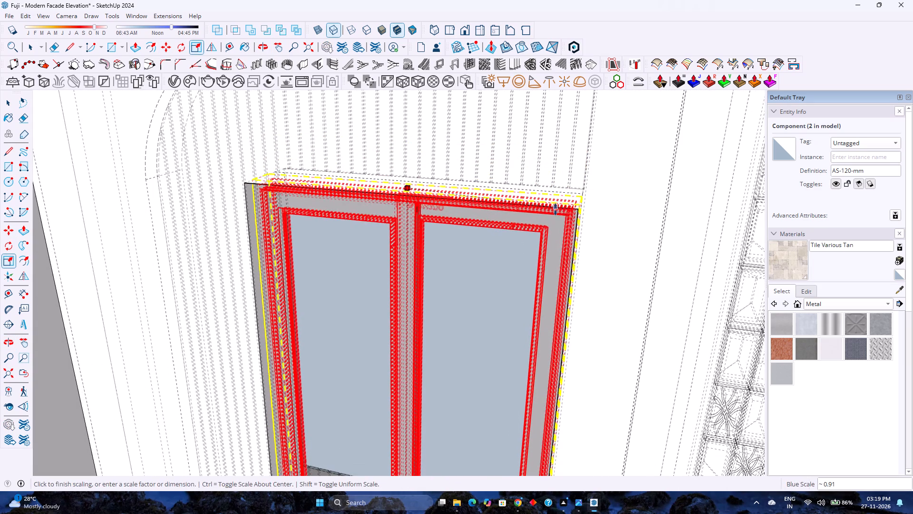
left_click(580, 208)
key("k")
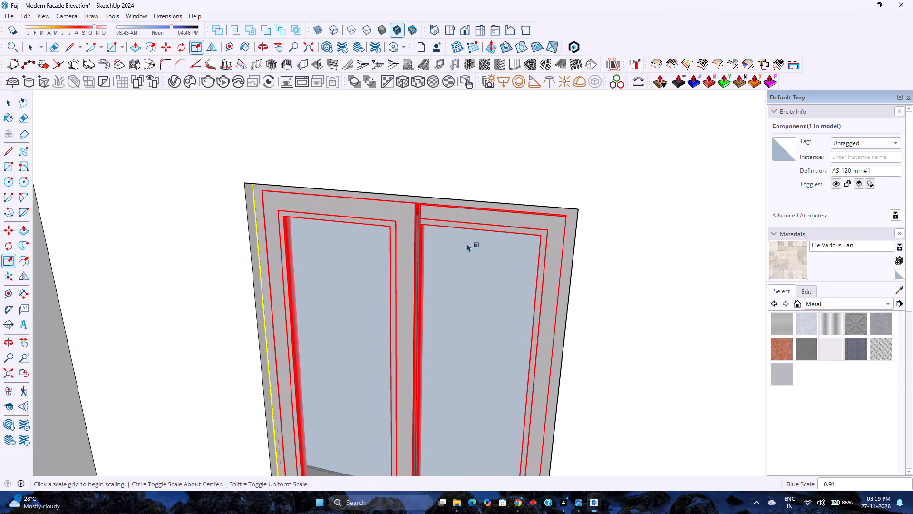
key("space")
Open 3D Warehouse with the window search and dismiss the promotional pop-up.
scroll(335, 234, "down", 5)
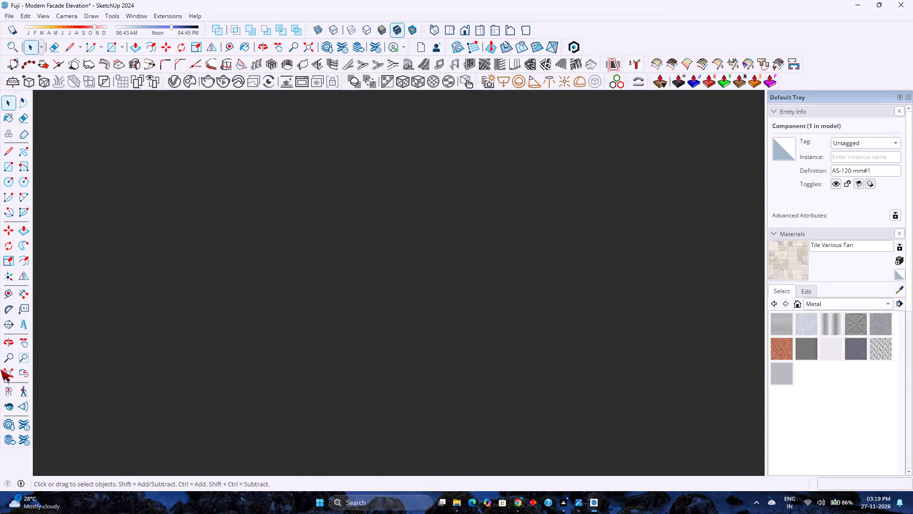
left_click(1, 372)
scroll(110, 370, "down", 1)
middle_click_drag(117, 365, 212, 269)
scroll(397, 294, "up", 1)
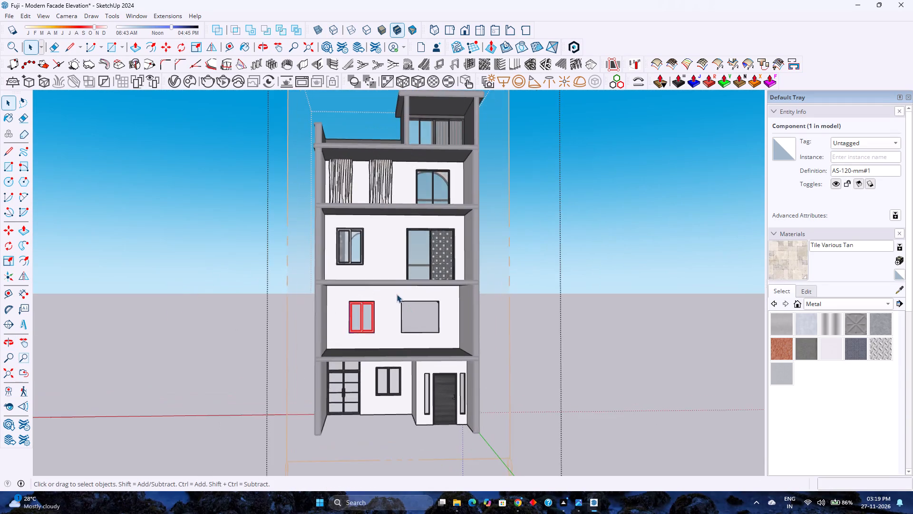
scroll(397, 294, "up", 4)
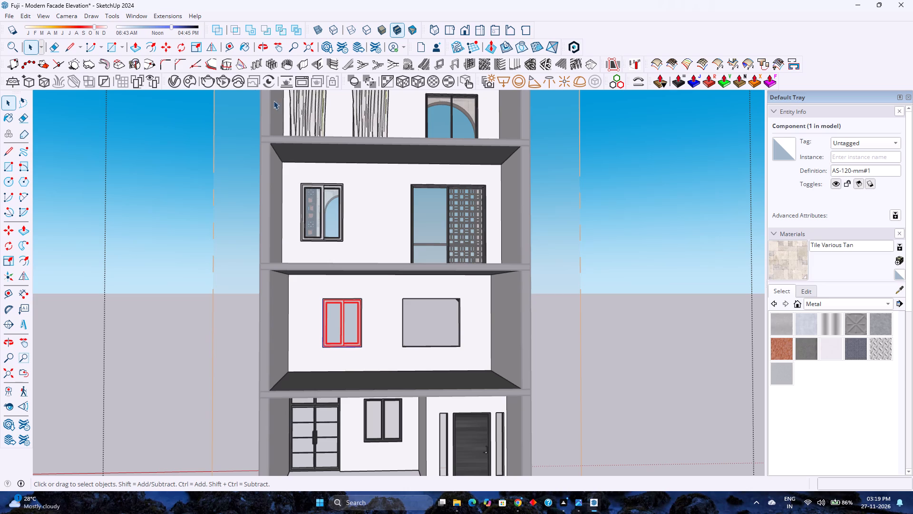
left_click(131, 13)
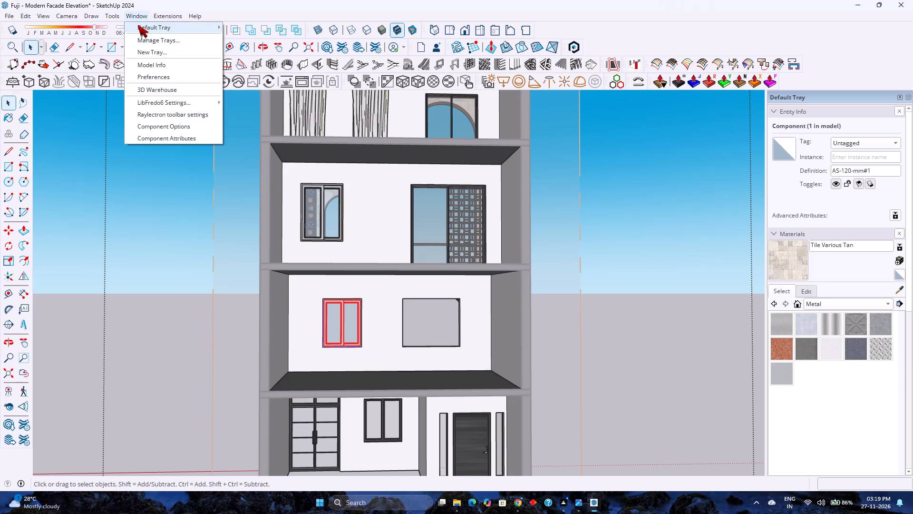
left_click(163, 90)
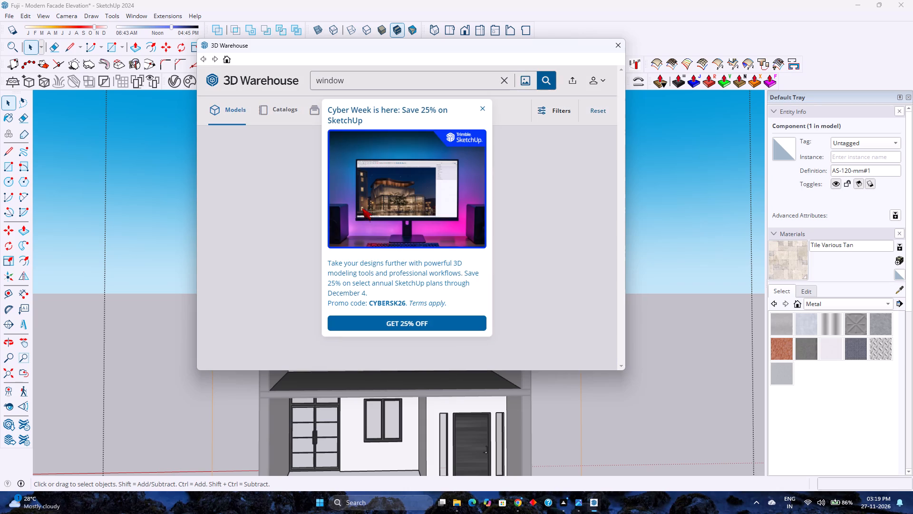
left_click(481, 109)
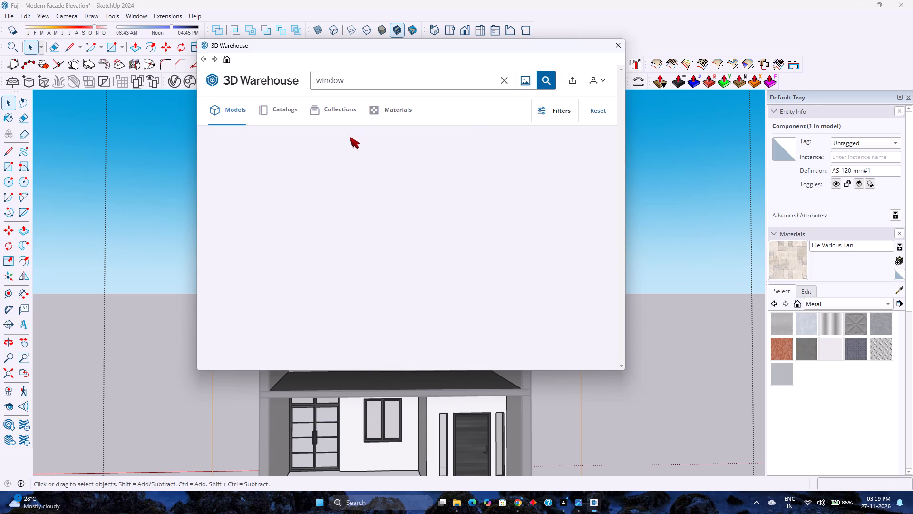
Load the white-framed three-pane window with blue glass from the window search results and place it on the floor with the empty large opening.
scroll(415, 267, "down", 2)
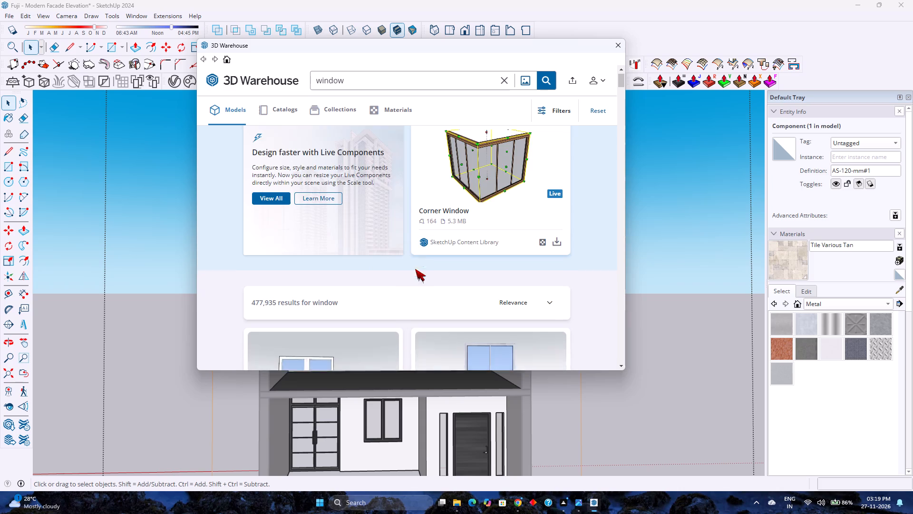
scroll(410, 271, "down", 12)
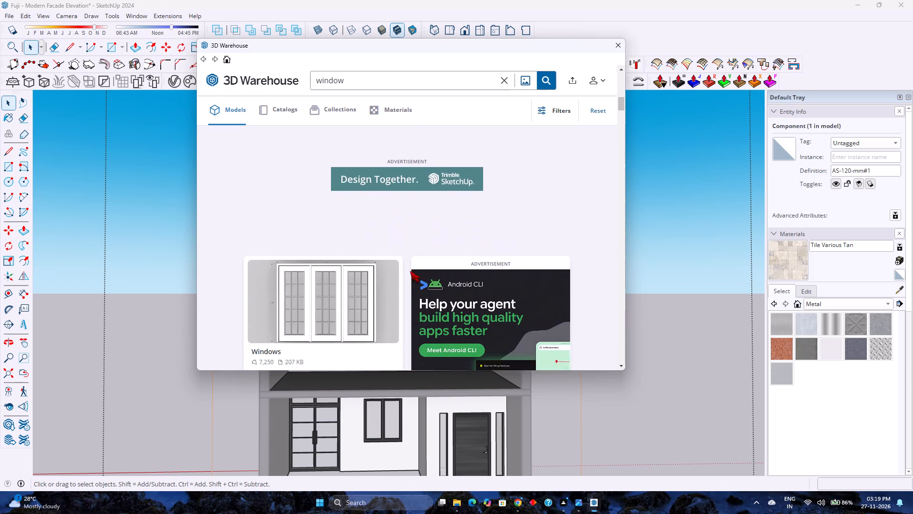
scroll(410, 271, "down", 10)
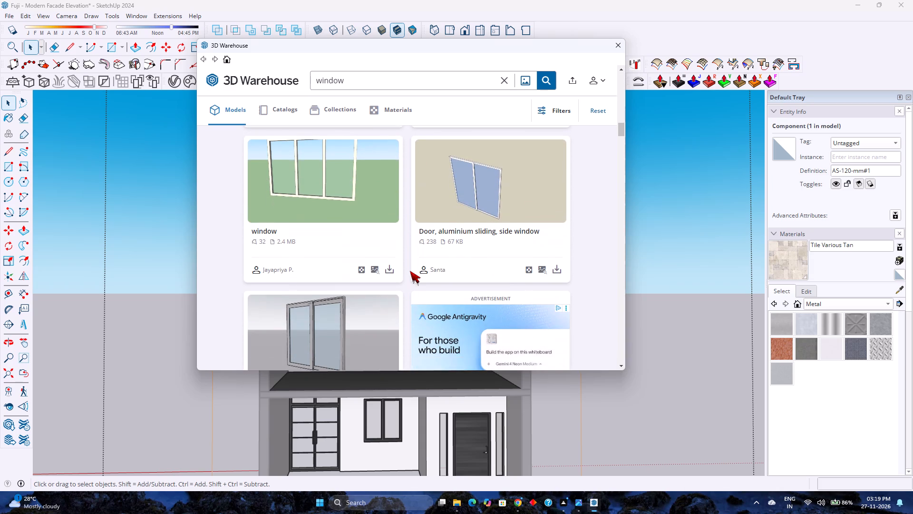
scroll(398, 271, "down", 5)
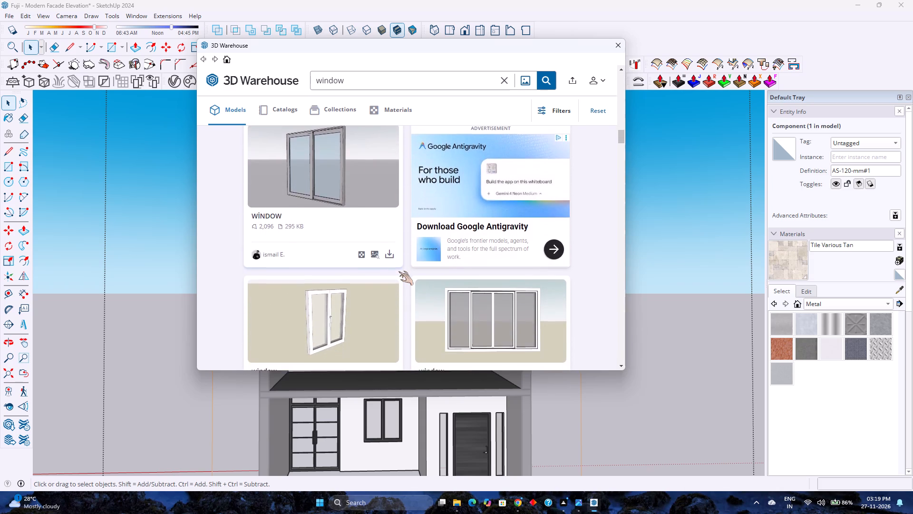
scroll(398, 271, "down", 1)
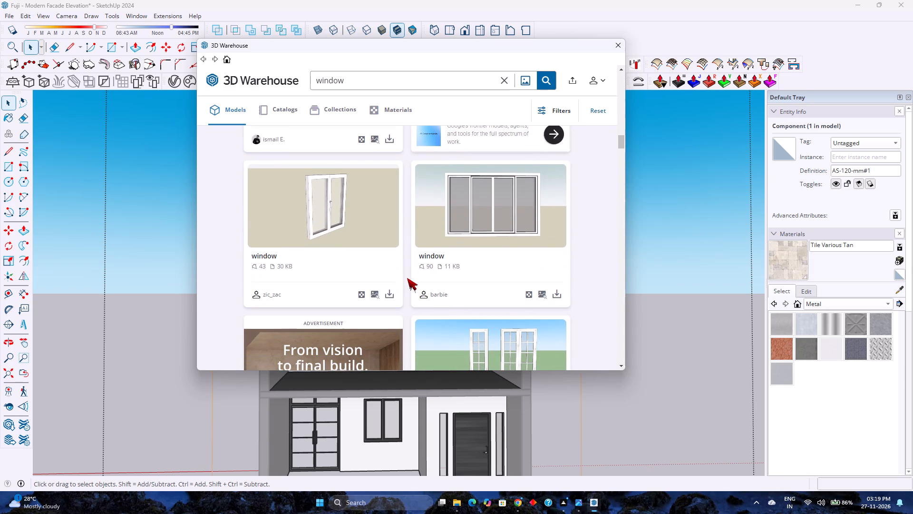
scroll(407, 280, "down", 5)
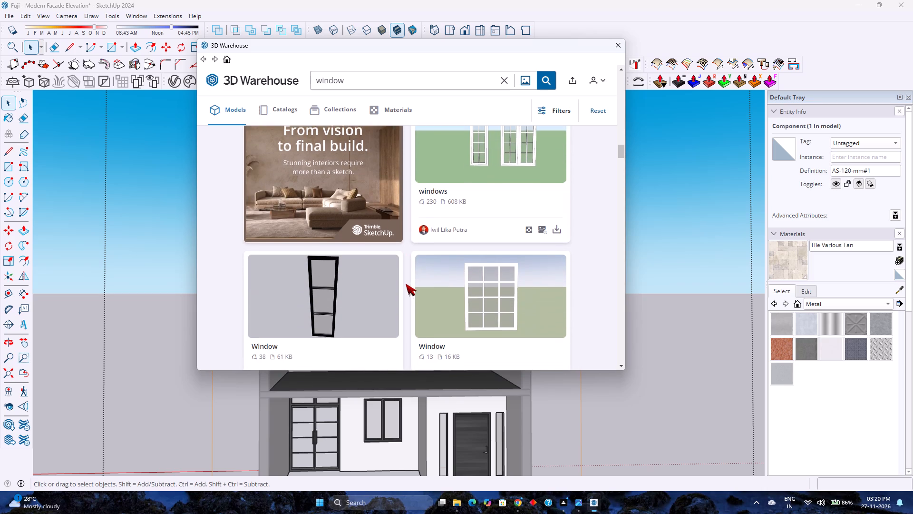
scroll(406, 284, "down", 2)
scroll(406, 284, "up", 1)
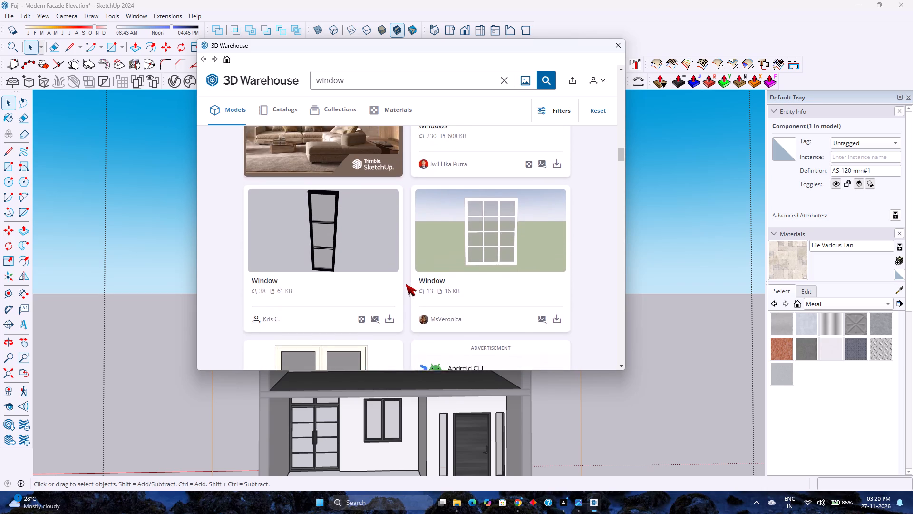
scroll(406, 284, "up", 3)
scroll(406, 284, "down", 8)
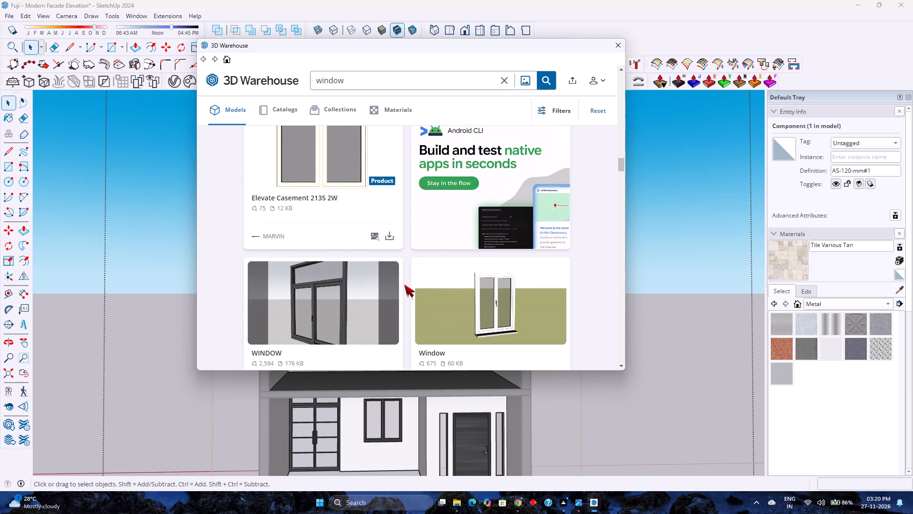
scroll(404, 285, "down", 7)
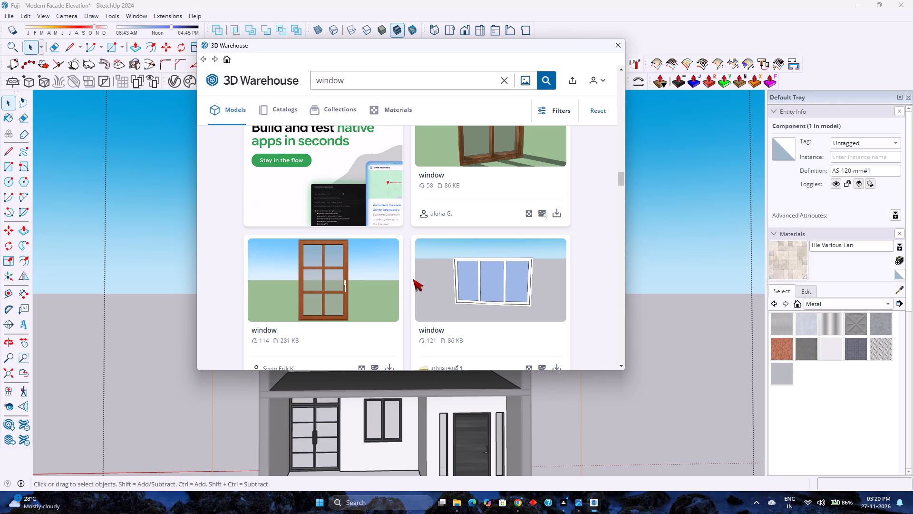
scroll(414, 279, "down", 4)
scroll(414, 279, "up", 3)
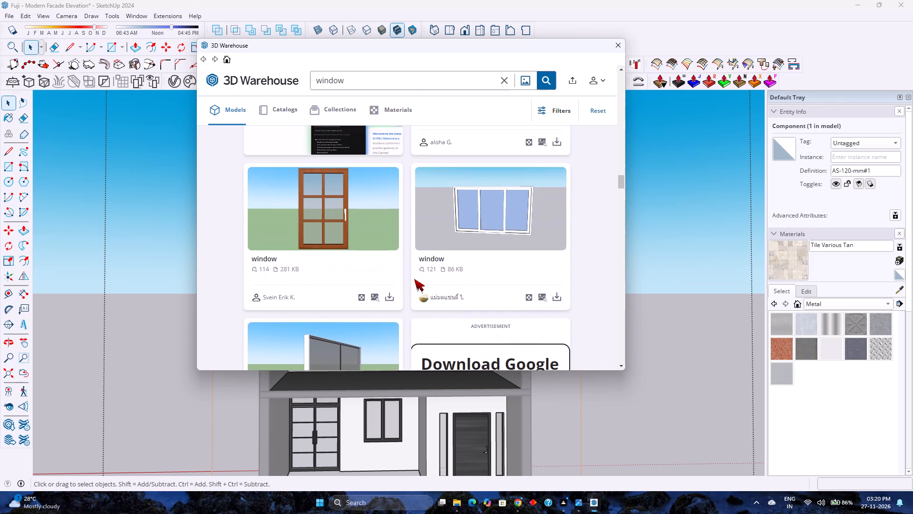
left_click(562, 317)
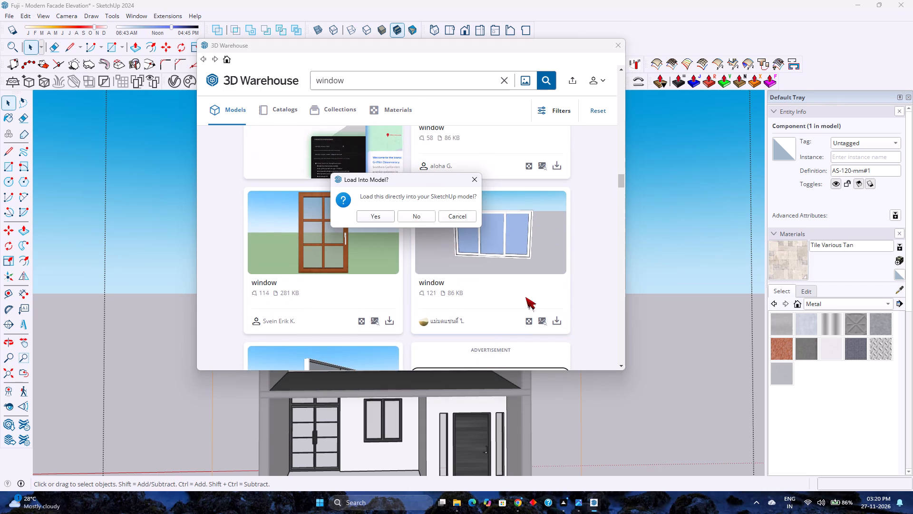
left_click(378, 216)
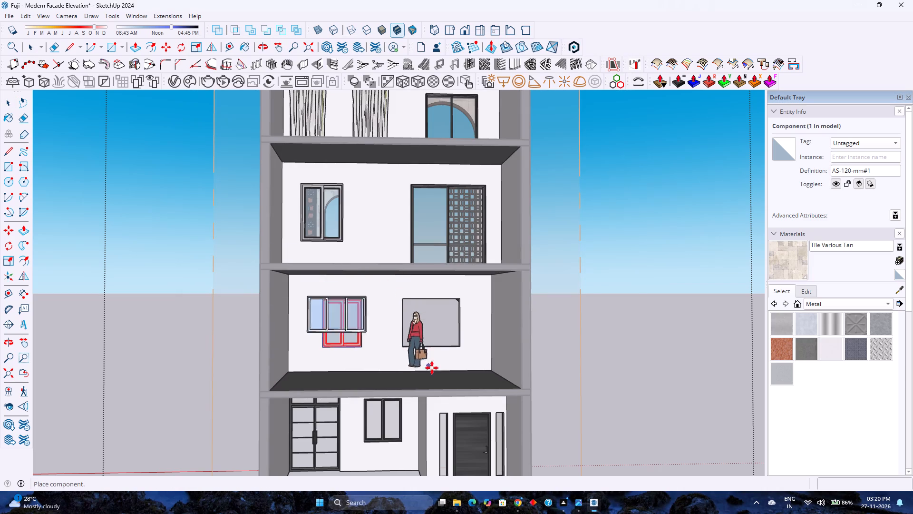
left_click(445, 381)
Delete the human figure inside the imported three-pane window component.
scroll(435, 366, "up", 3)
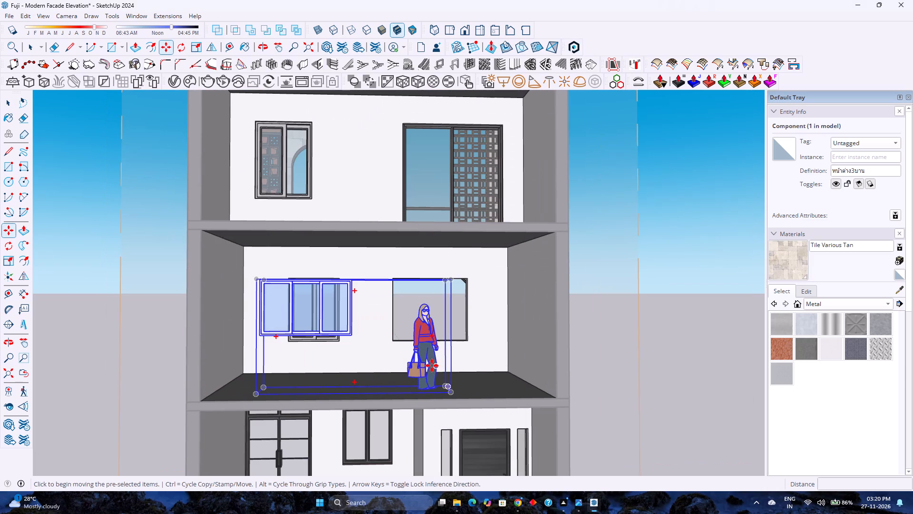
key("space")
double_click(420, 346)
left_click(427, 341)
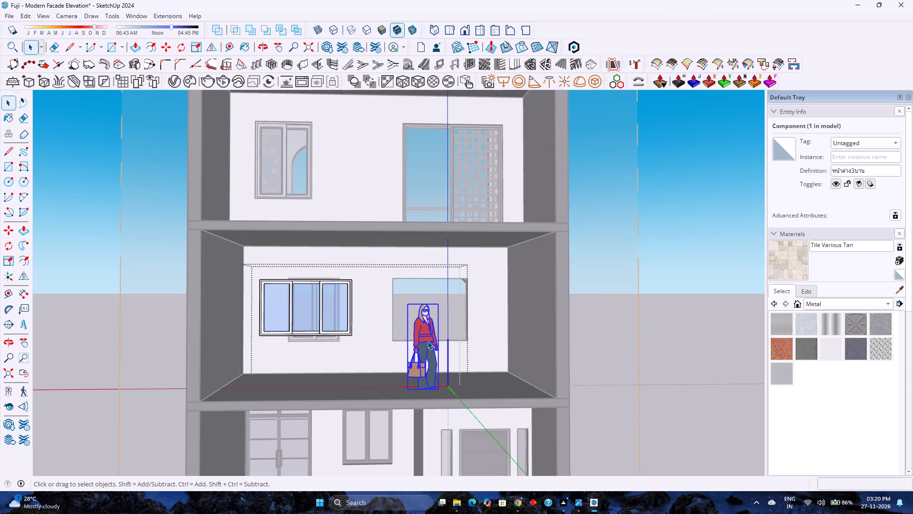
key("Delete")
key("Escape")
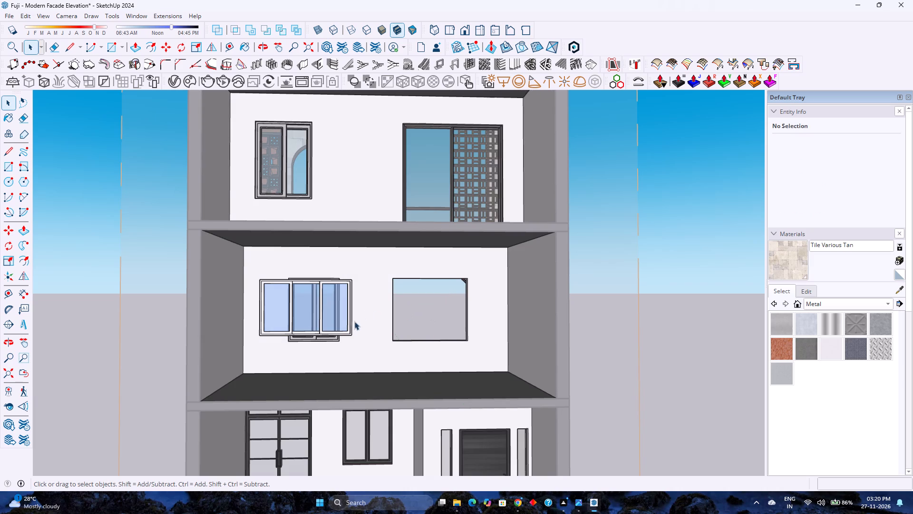
Move the three-pane window by its lower front corner to the large opening's lower corner farthest from the two-pane window.
left_click(343, 332)
scroll(347, 330, "up", 4)
middle_click_drag(347, 330, 314, 429)
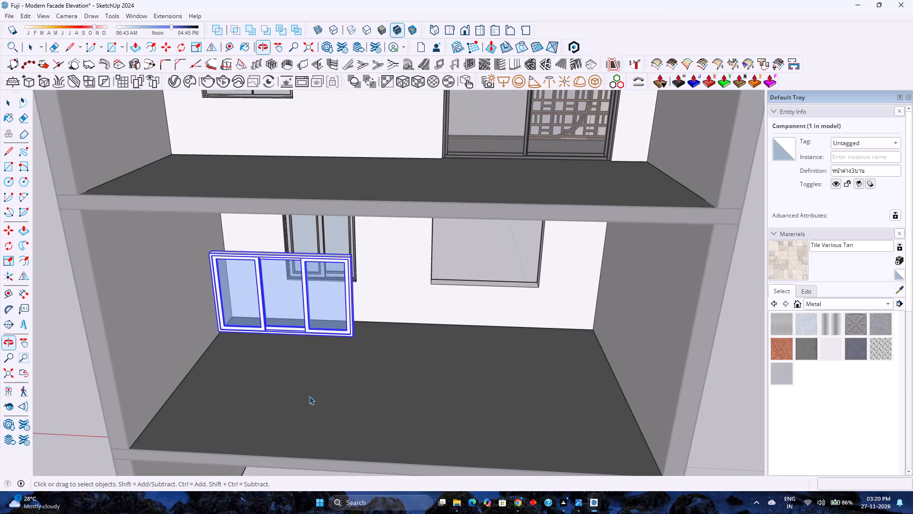
scroll(301, 345, "up", 4)
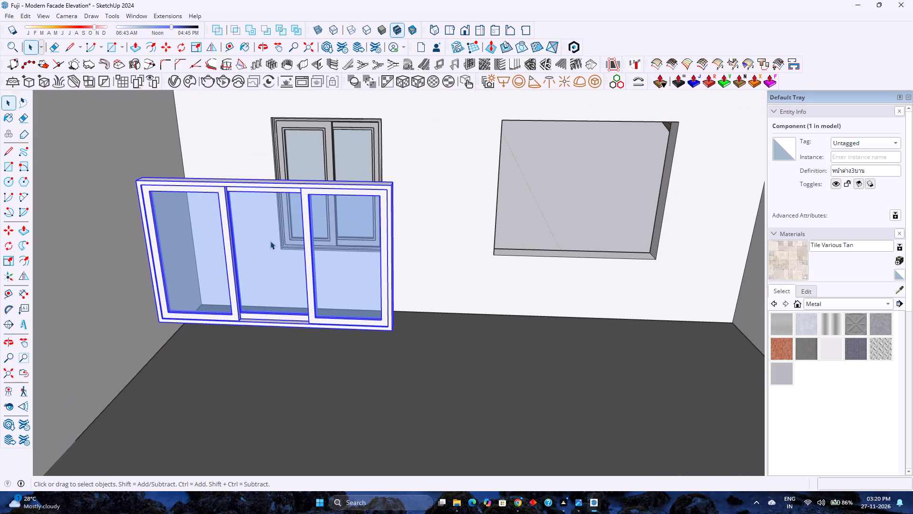
left_click(170, 47)
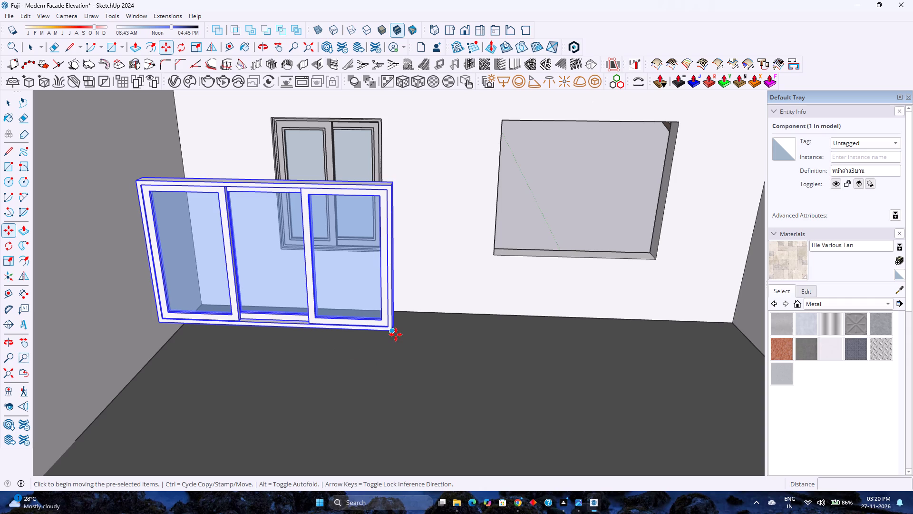
left_click(396, 335)
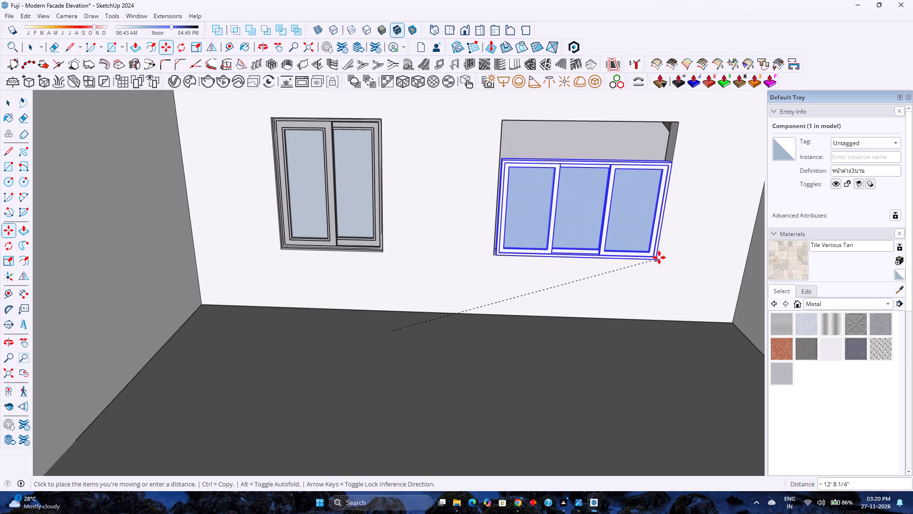
left_click(659, 257)
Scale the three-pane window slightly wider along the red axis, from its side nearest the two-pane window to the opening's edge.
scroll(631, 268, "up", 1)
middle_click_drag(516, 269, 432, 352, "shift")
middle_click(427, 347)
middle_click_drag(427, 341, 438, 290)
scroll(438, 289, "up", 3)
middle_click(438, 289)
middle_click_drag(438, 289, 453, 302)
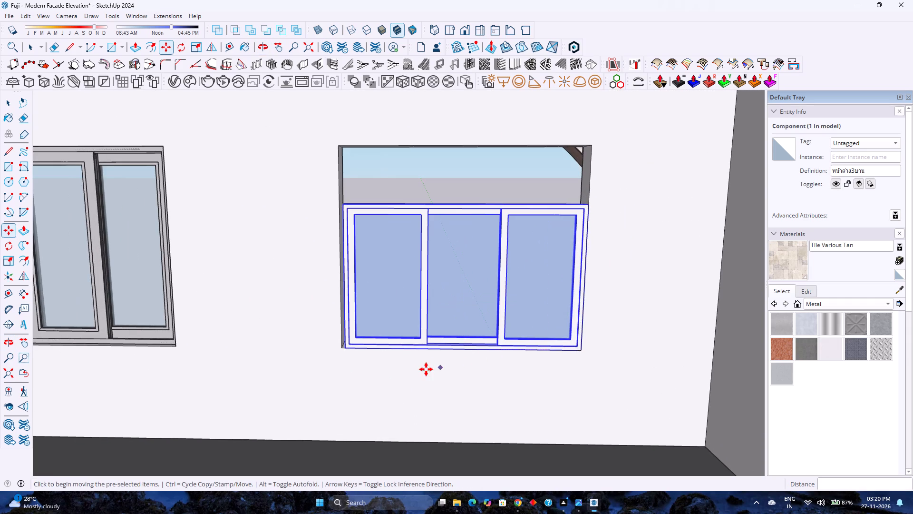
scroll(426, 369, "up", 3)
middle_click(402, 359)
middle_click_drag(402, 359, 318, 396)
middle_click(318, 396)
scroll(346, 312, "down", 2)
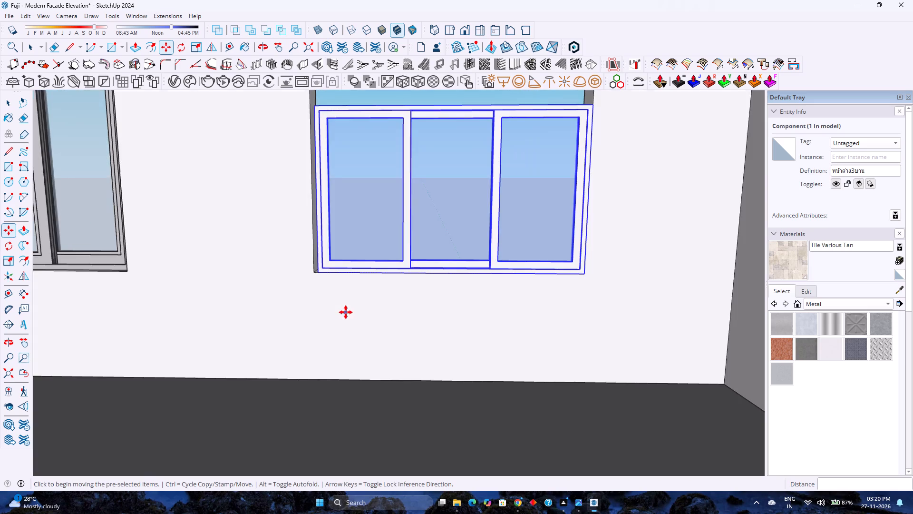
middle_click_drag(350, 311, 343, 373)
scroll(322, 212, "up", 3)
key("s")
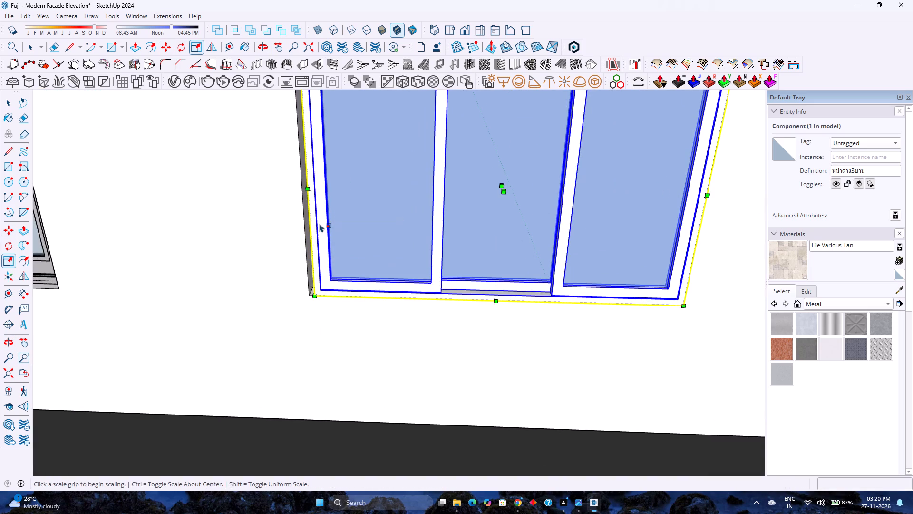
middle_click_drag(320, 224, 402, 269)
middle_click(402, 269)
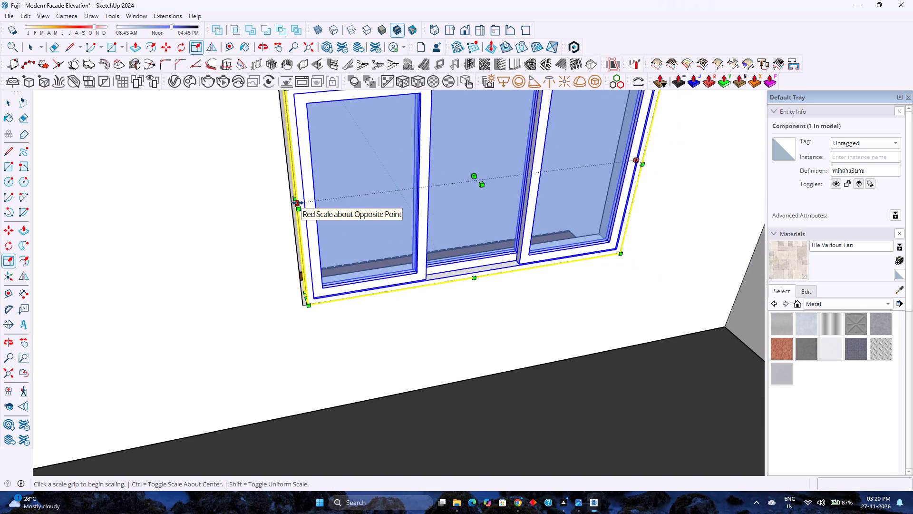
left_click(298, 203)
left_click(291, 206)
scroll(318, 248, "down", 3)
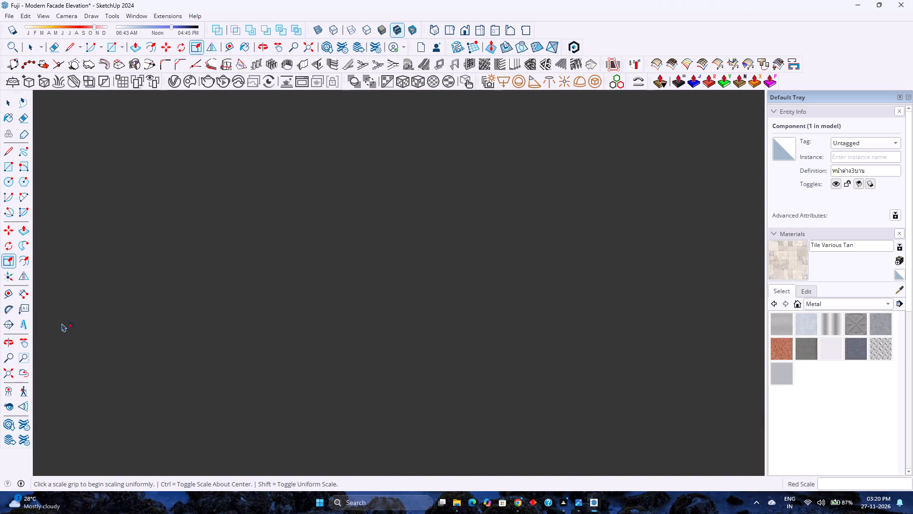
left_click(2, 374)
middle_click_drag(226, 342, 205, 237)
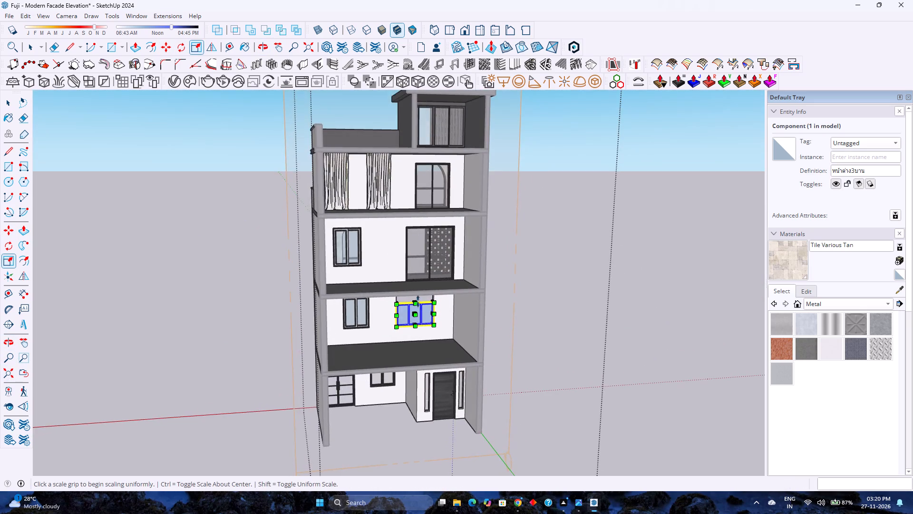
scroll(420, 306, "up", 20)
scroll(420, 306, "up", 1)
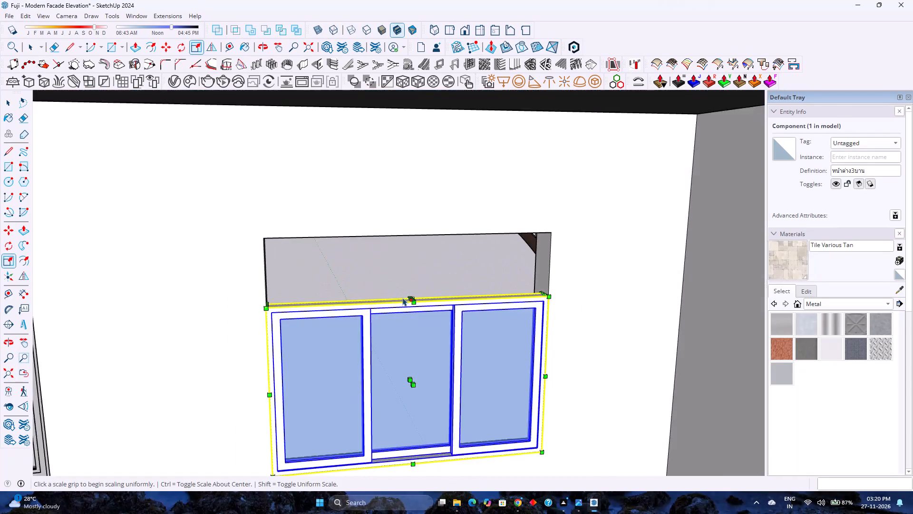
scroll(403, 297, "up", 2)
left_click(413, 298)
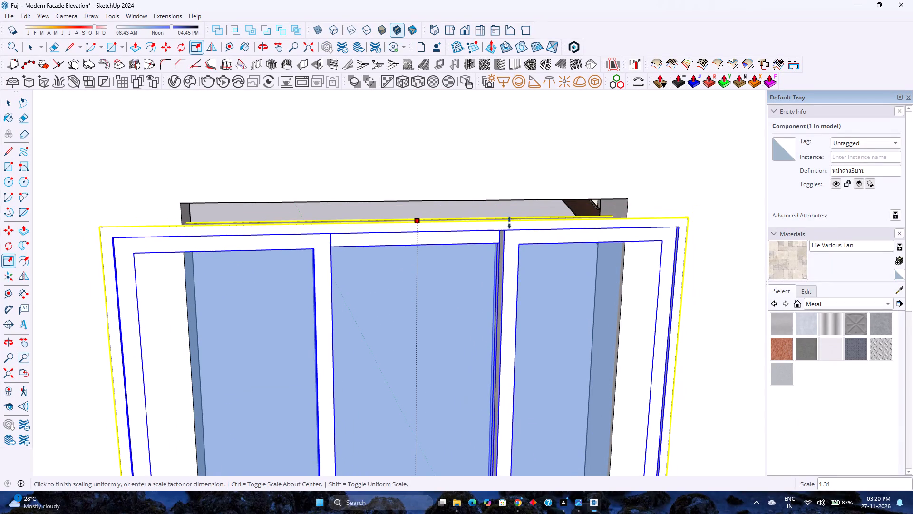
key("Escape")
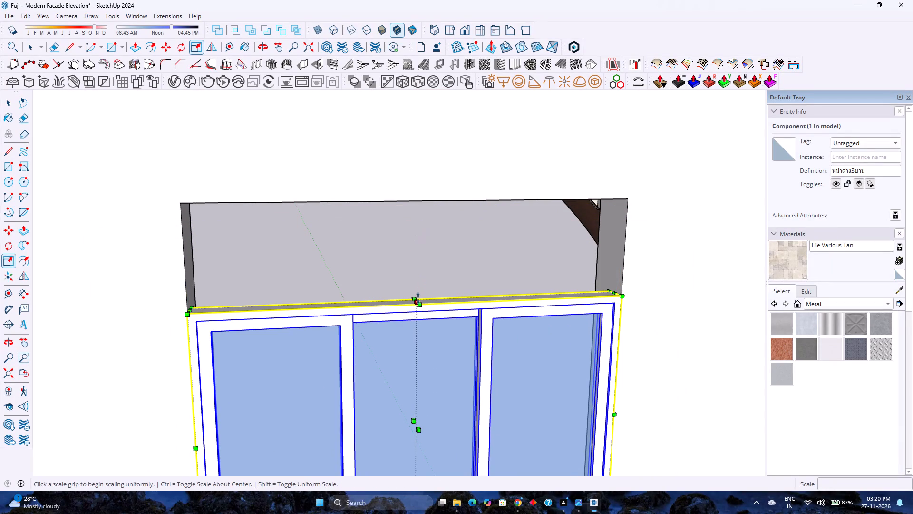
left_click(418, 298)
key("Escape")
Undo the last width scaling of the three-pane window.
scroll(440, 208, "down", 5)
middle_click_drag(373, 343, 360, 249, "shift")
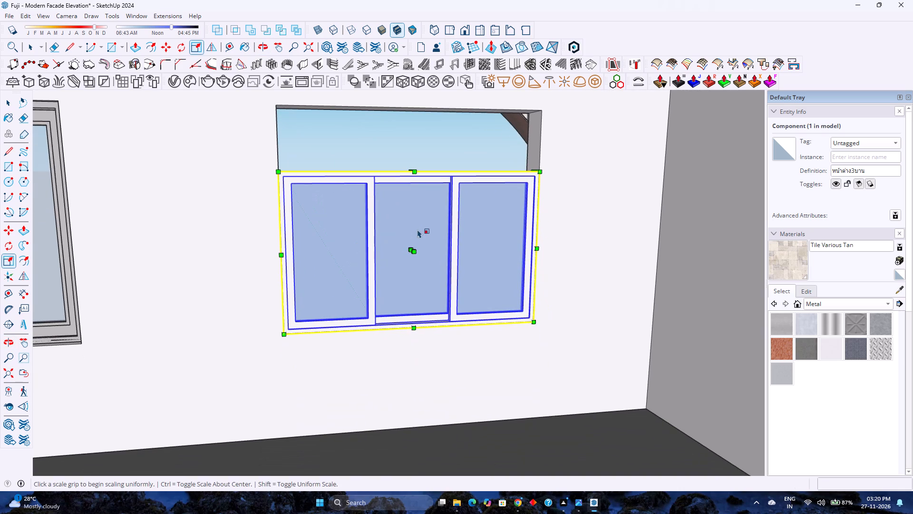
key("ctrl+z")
Scale the three-pane window uniformly about its centre to about 1.35 from its top edge.
scroll(397, 177, "up", 2)
middle_click_drag(403, 177, 422, 238)
middle_click(422, 238)
scroll(414, 164, "up", 3)
left_click(414, 164)
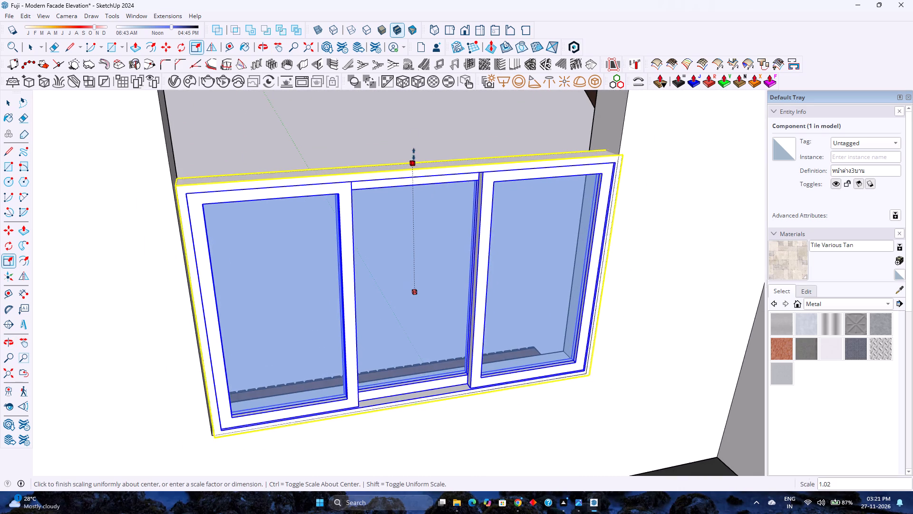
scroll(413, 134, "down", 4)
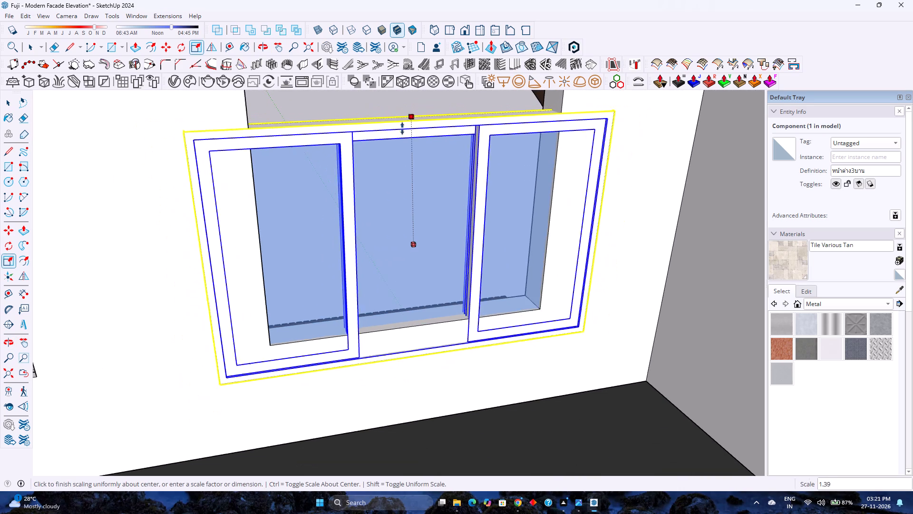
middle_click_drag(400, 138, 379, 207, "shift")
left_click(379, 190)
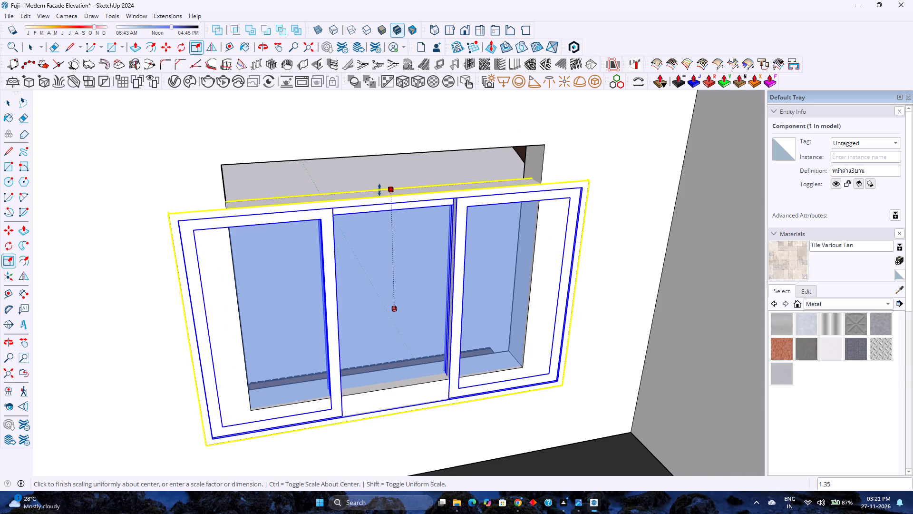
Move the enlarged three-pane window by its lower corner to the opening's lower corner farthest from the two-pane window.
key("m")
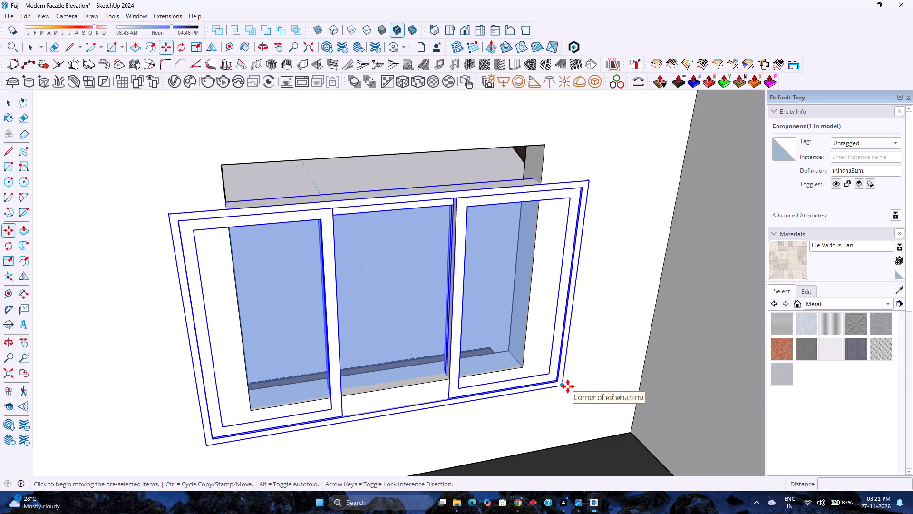
left_click(568, 386)
left_click(525, 366)
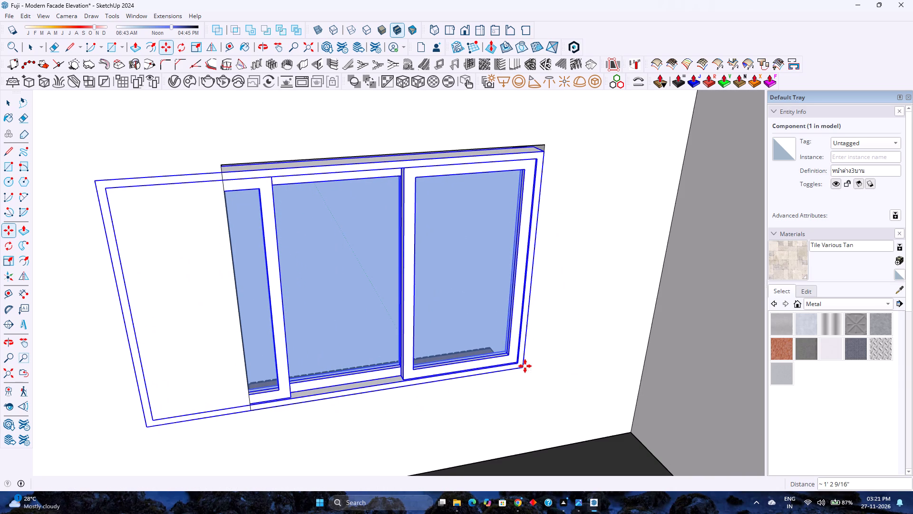
Scale the three-pane window narrower along the red axis so its overhanging side aligns with the opening's edge nearest the two-pane window.
key("s")
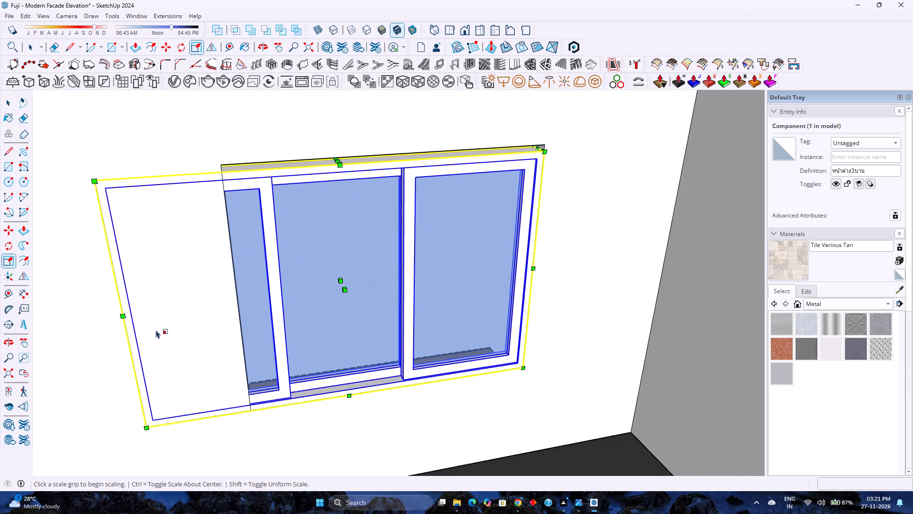
left_click(125, 308)
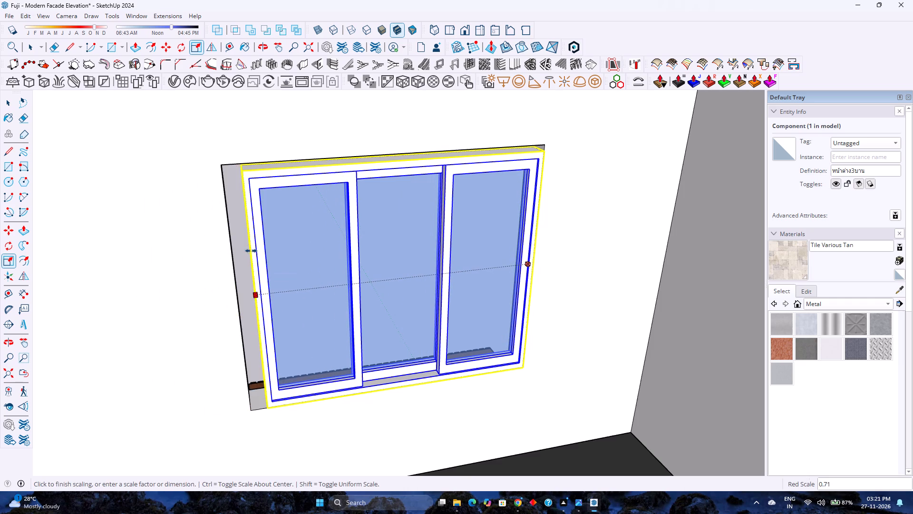
left_click(228, 251)
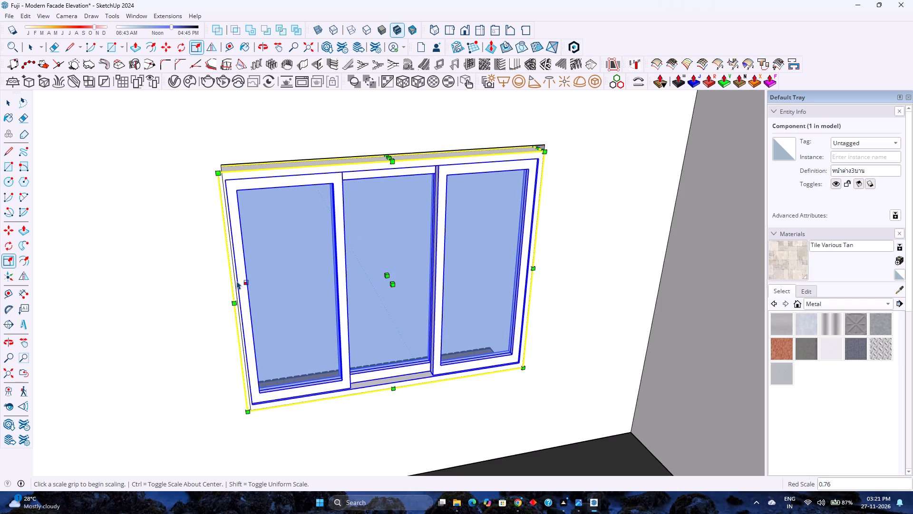
left_click(236, 295)
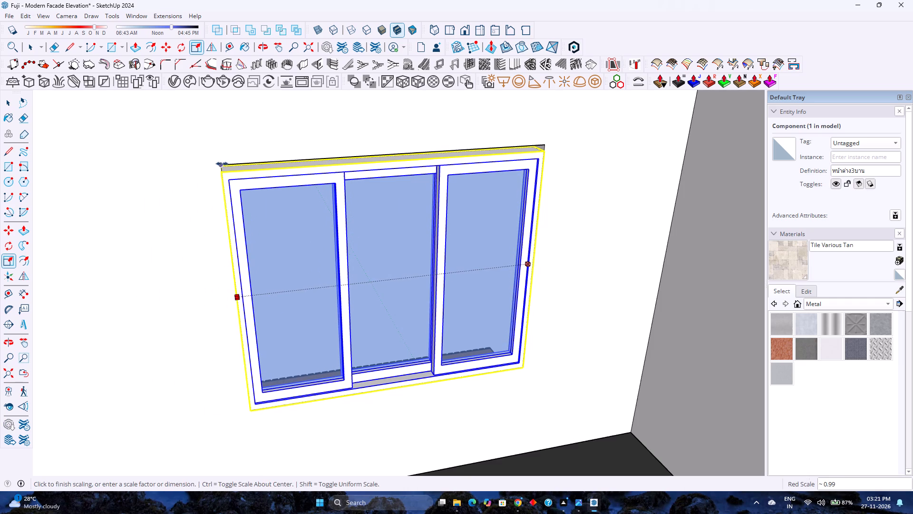
left_click(221, 165)
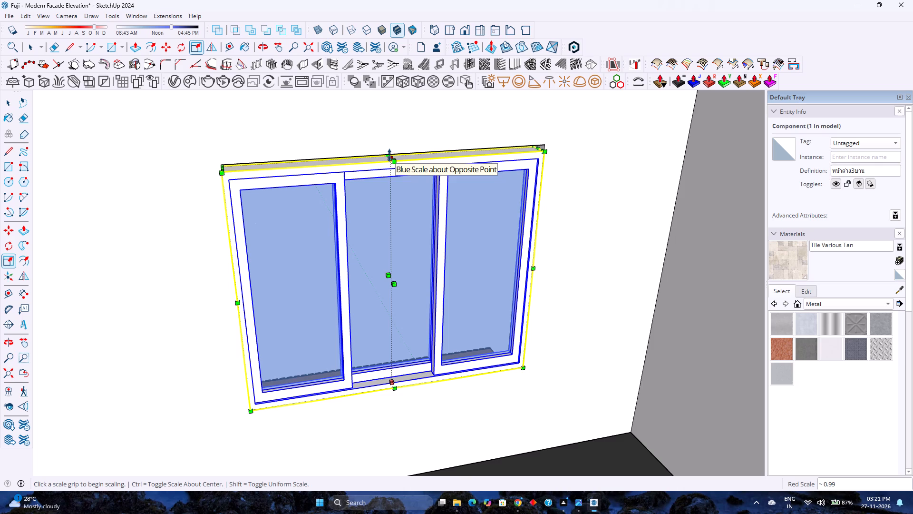
Scale the three-pane window taller along the blue axis to about 1.03, up to the opening's top edge.
scroll(390, 157, "up", 1)
middle_click_drag(375, 237, 369, 154)
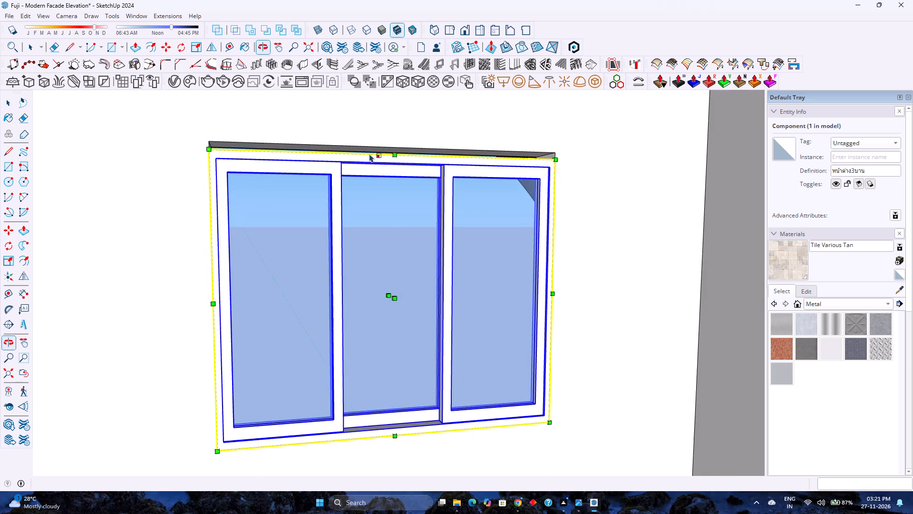
scroll(389, 152, "up", 3)
middle_click_drag(396, 161, 409, 212)
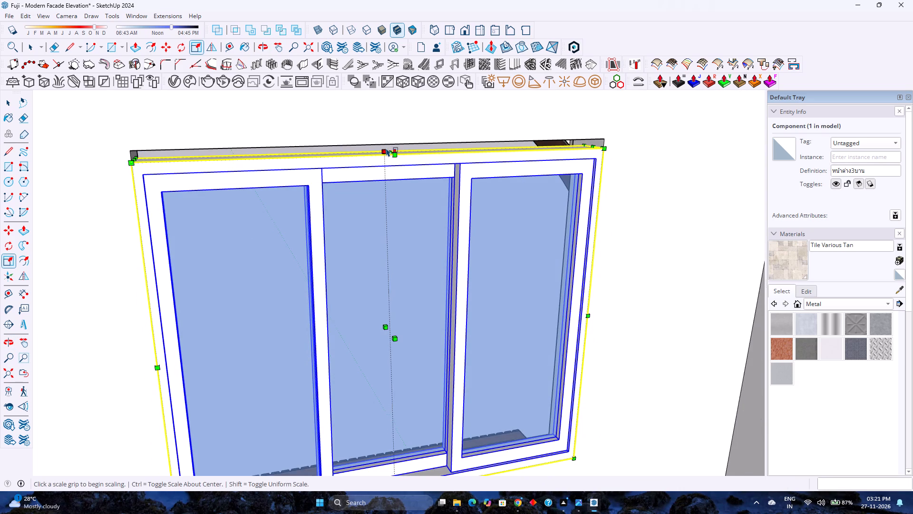
left_click(387, 149)
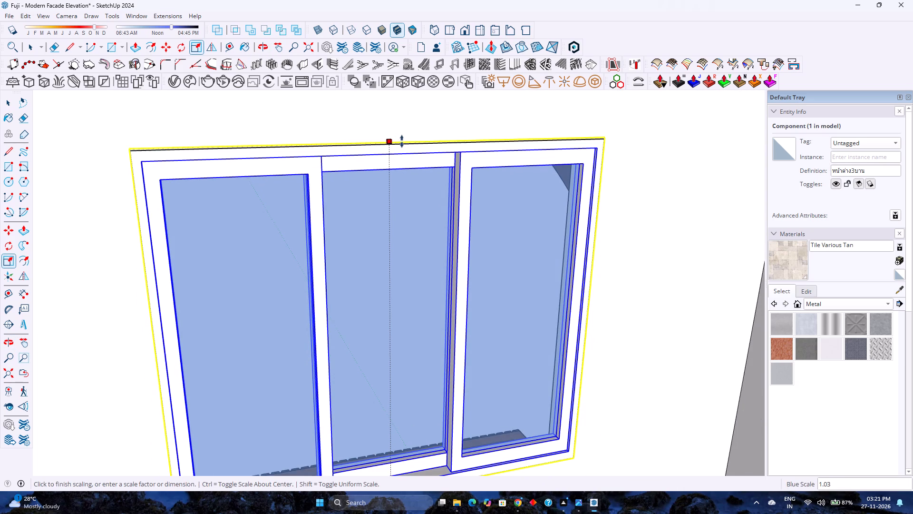
left_click(403, 143)
scroll(335, 202, "down", 5)
key("space")
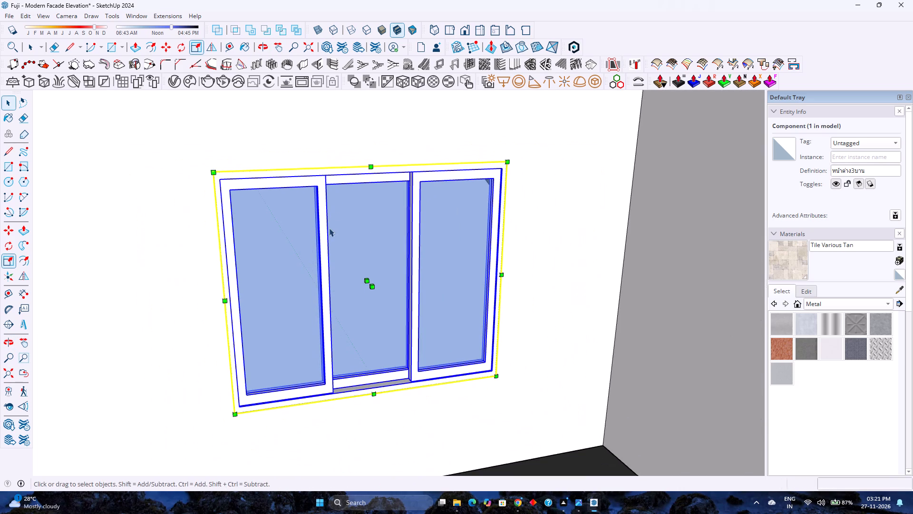
Move the three-pane window 3 inches into the depth of the opening, starting from its lower corner.
middle_click_drag(492, 352, 320, 372)
key("m")
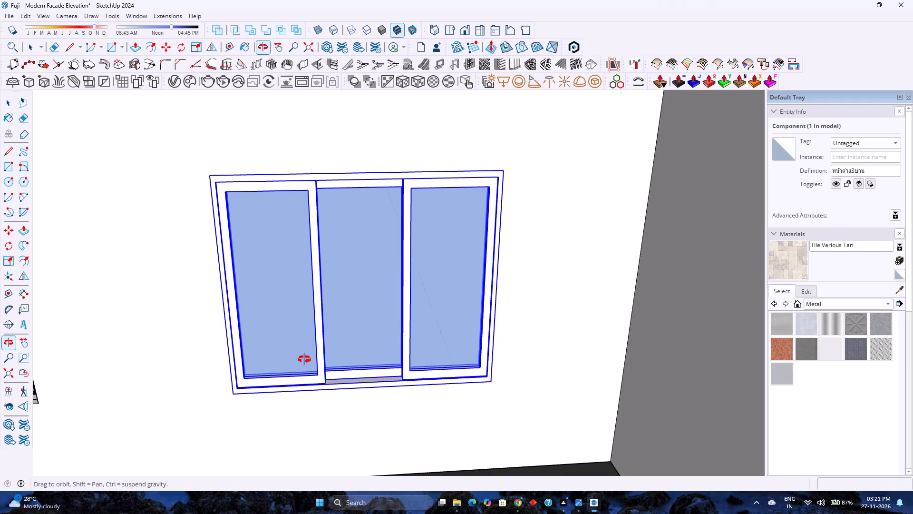
middle_click_drag(312, 388, 214, 397)
scroll(238, 377, "up", 5)
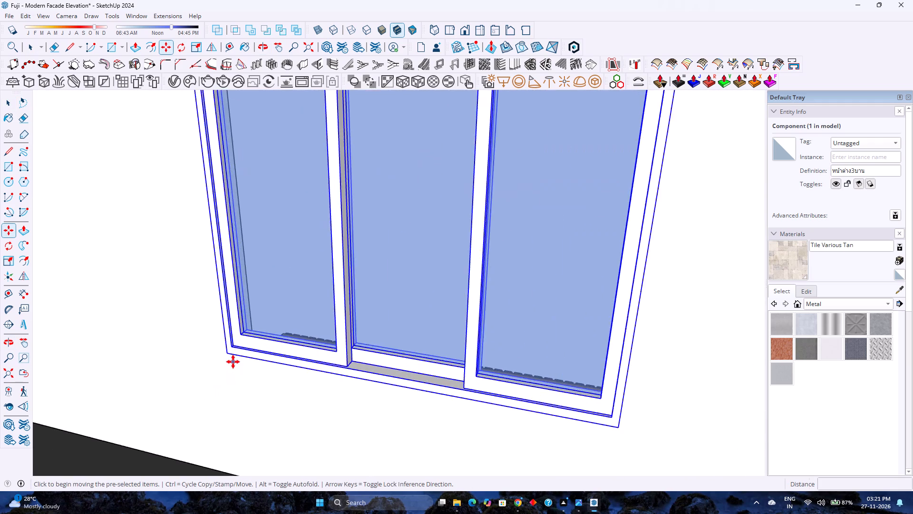
scroll(233, 362, "up", 5)
middle_click_drag(233, 358, 185, 452)
left_click(216, 332)
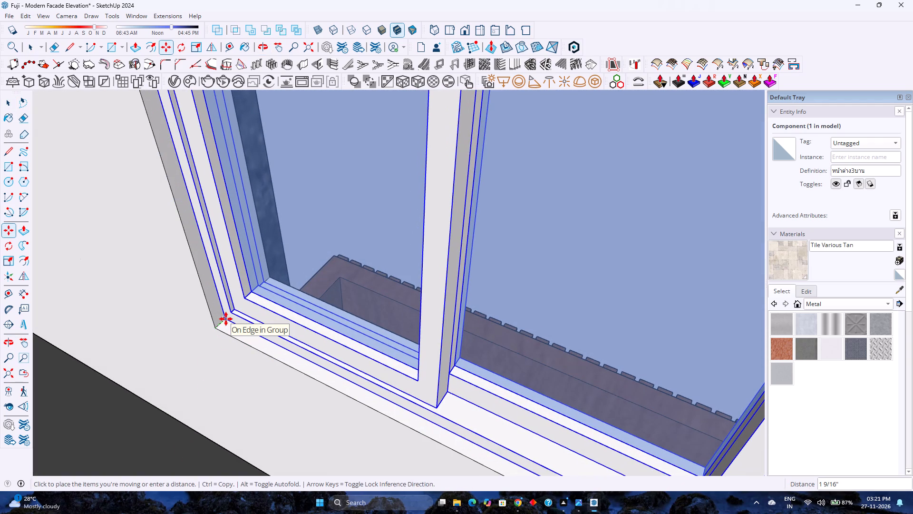
key("2")
key("Return")
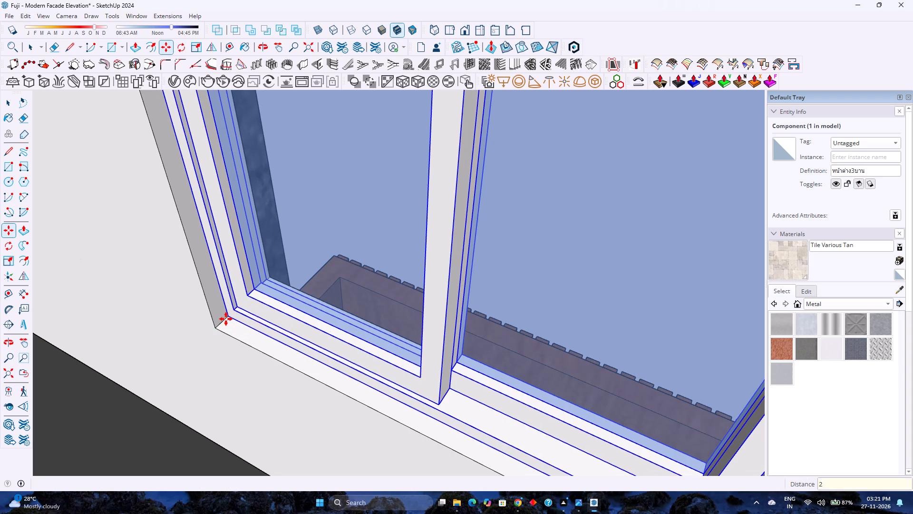
middle_click_drag(226, 319, 176, 358)
key("3")
key("Return")
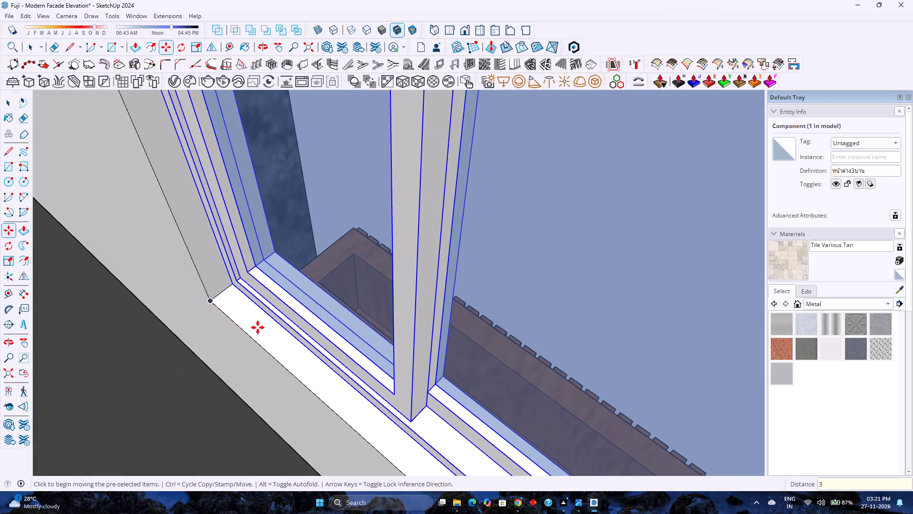
middle_click_drag(258, 327, 357, 286)
key("space")
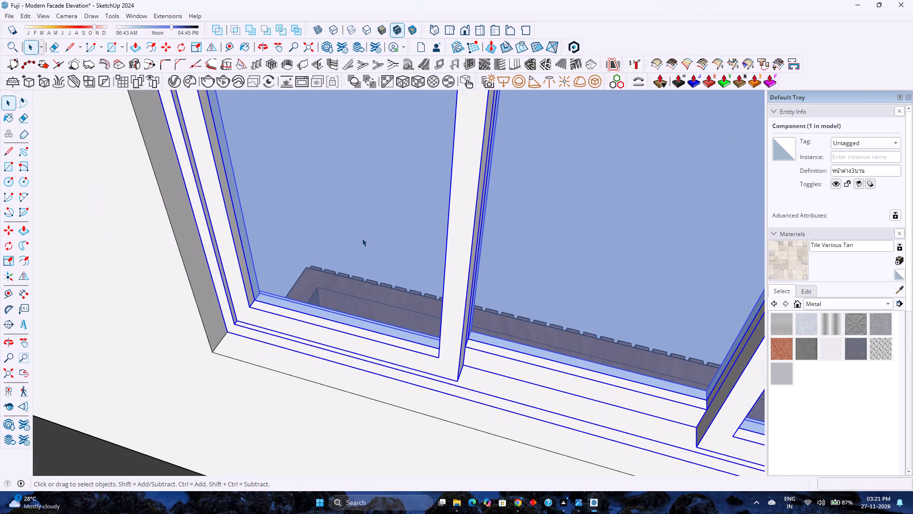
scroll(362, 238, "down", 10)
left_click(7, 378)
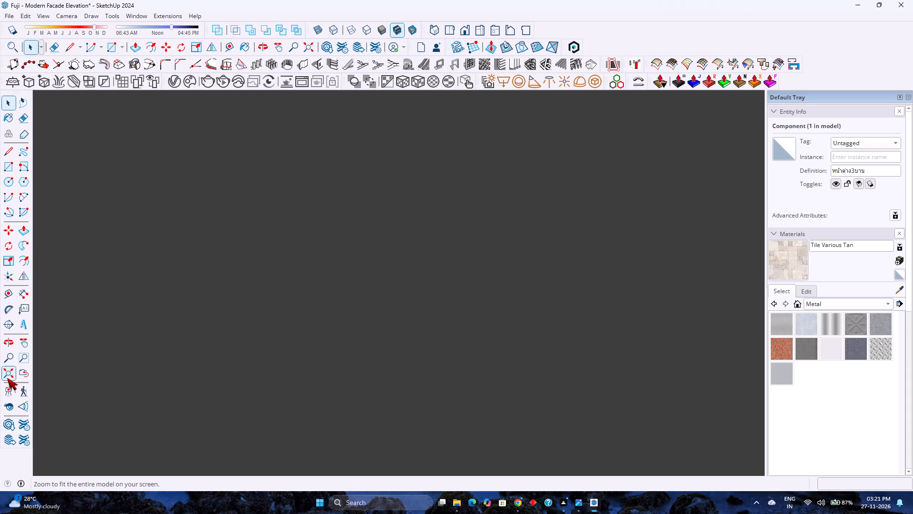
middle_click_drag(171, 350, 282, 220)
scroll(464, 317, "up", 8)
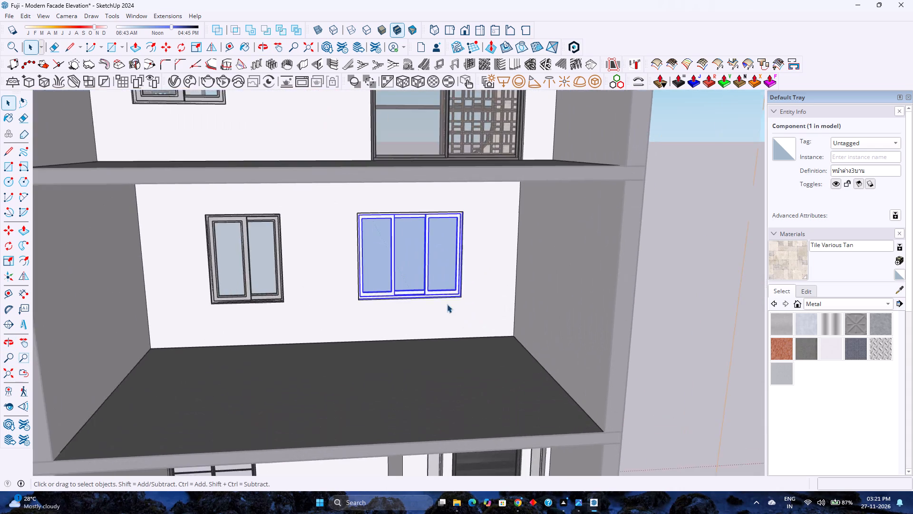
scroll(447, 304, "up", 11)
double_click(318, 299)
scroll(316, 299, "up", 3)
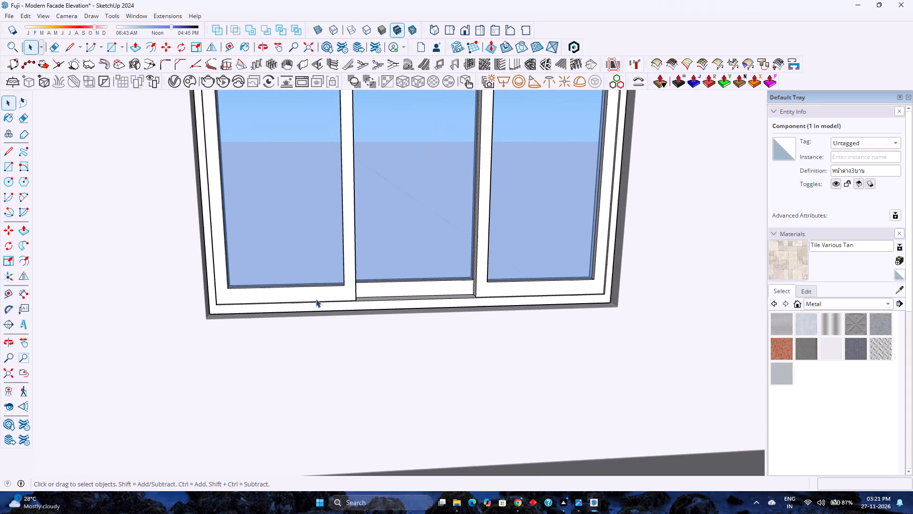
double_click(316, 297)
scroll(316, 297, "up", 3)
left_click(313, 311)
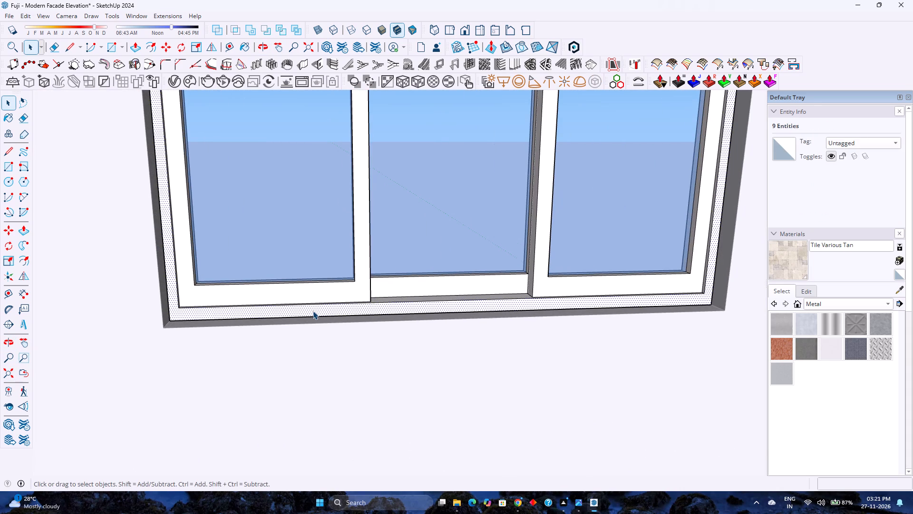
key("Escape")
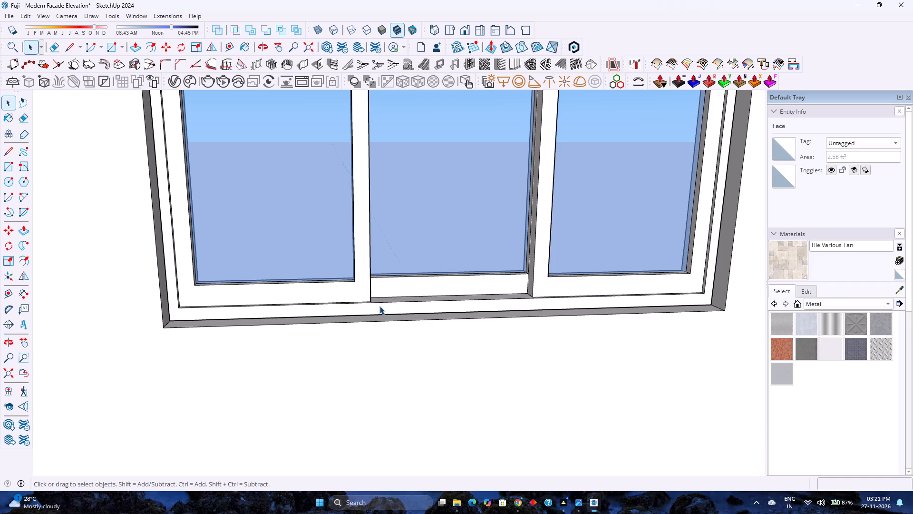
Look through the In Model materials for a dark or metallic finish for the selected three-pane window.
left_click(379, 306)
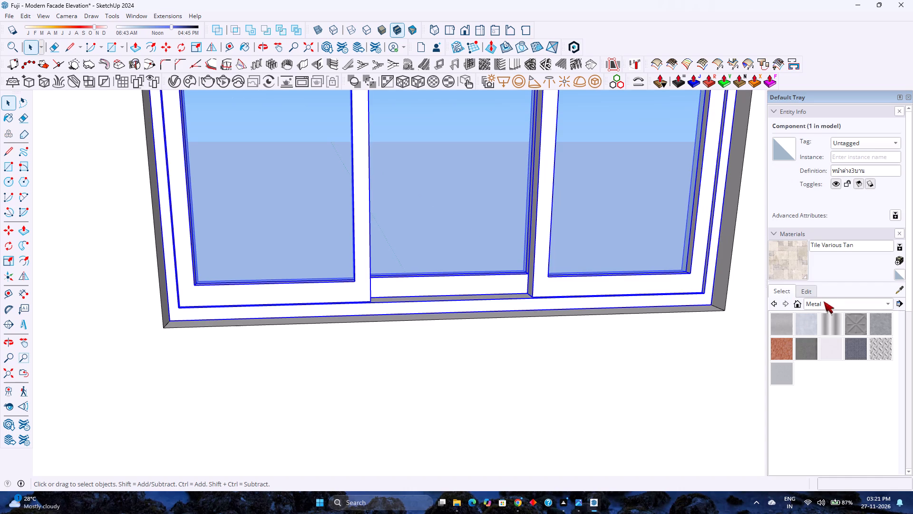
left_click(818, 301)
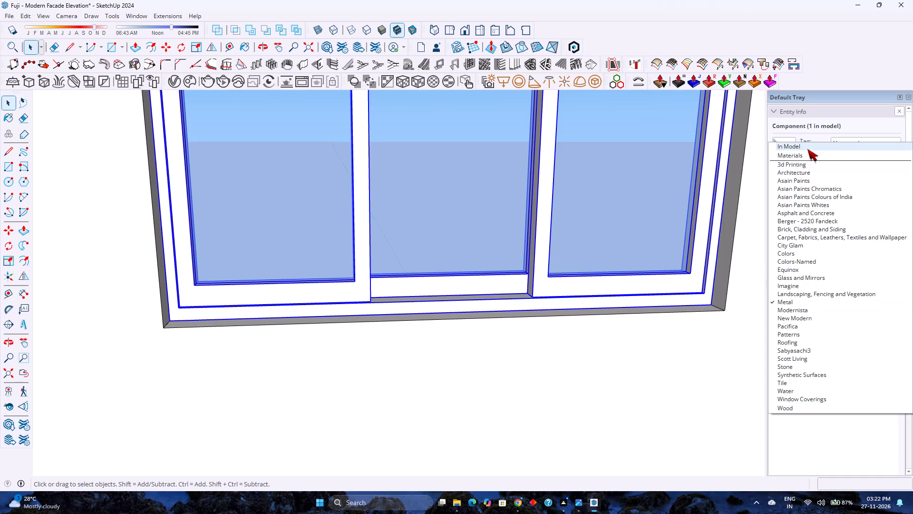
left_click(809, 145)
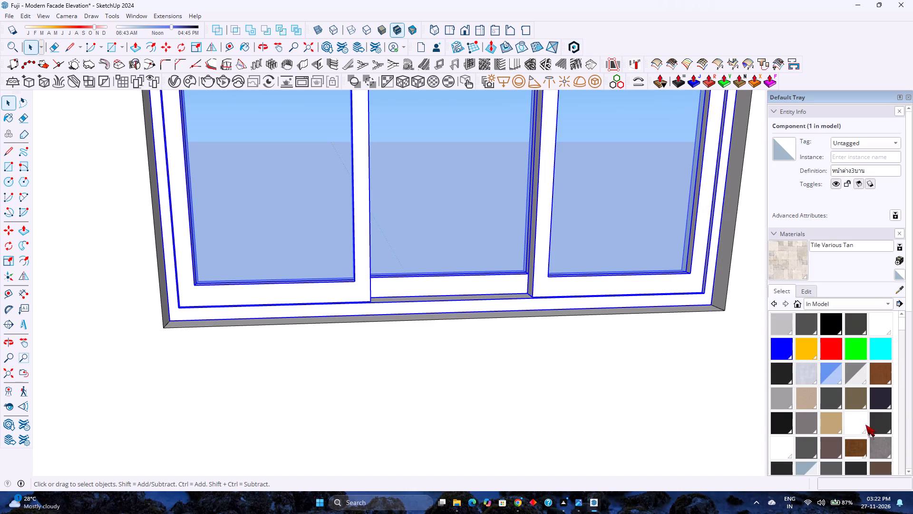
left_click(882, 423)
left_click(881, 401)
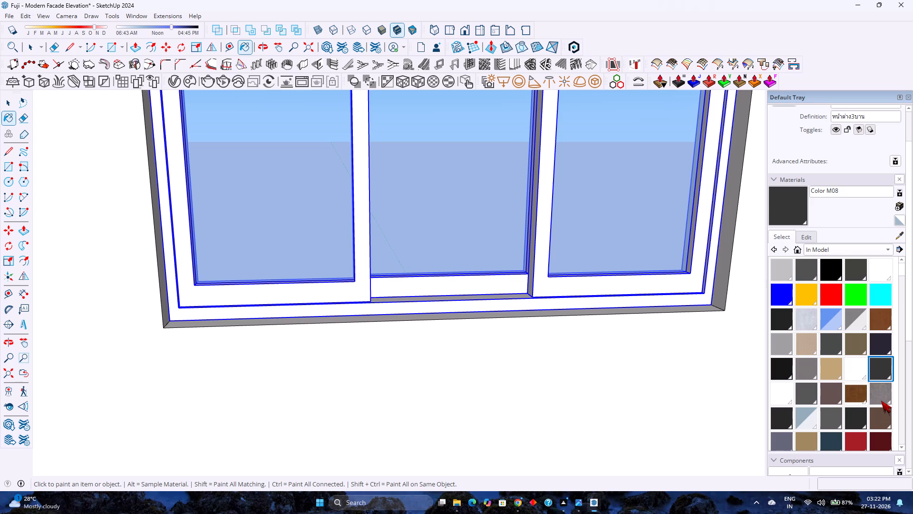
left_click(808, 370)
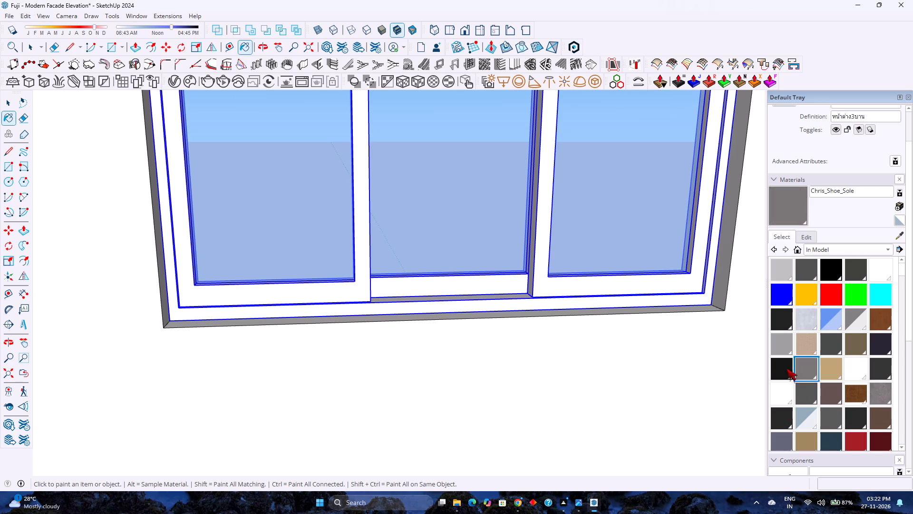
left_click(778, 368)
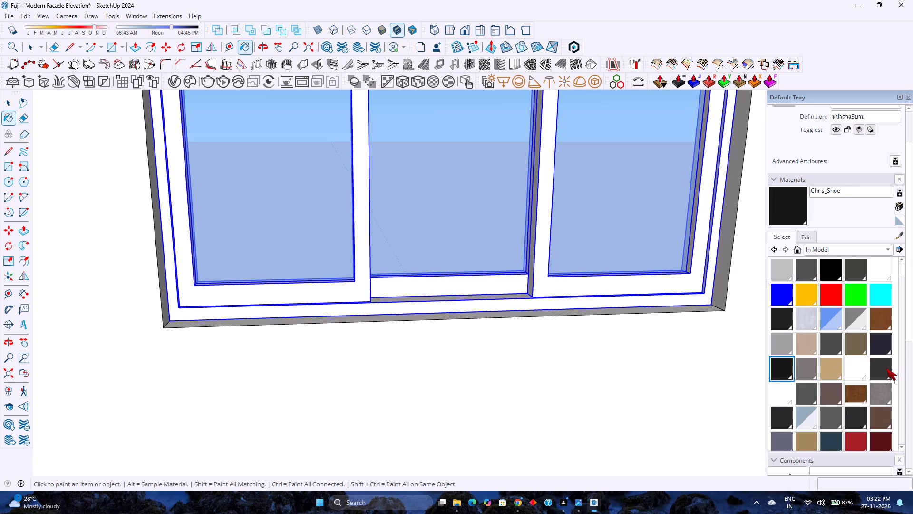
left_click(886, 368)
left_click(878, 338)
scroll(819, 330, "down", 1)
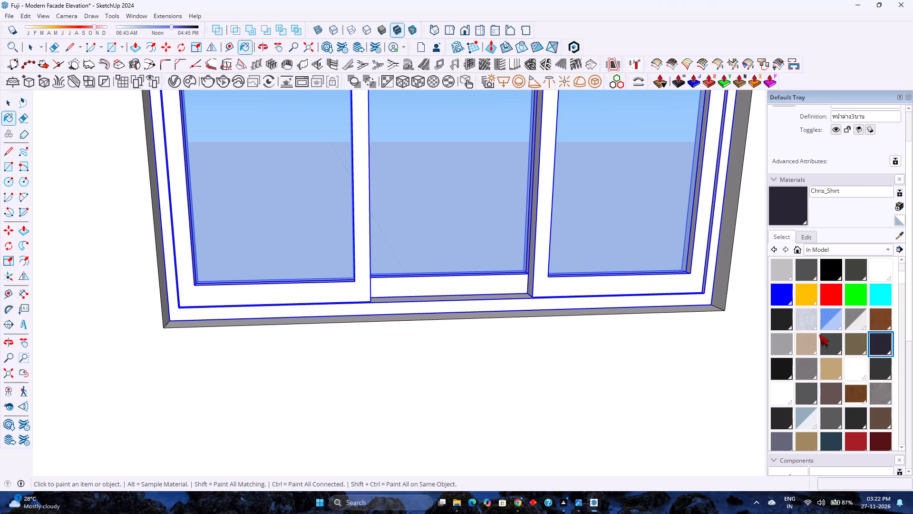
scroll(830, 375, "down", 3)
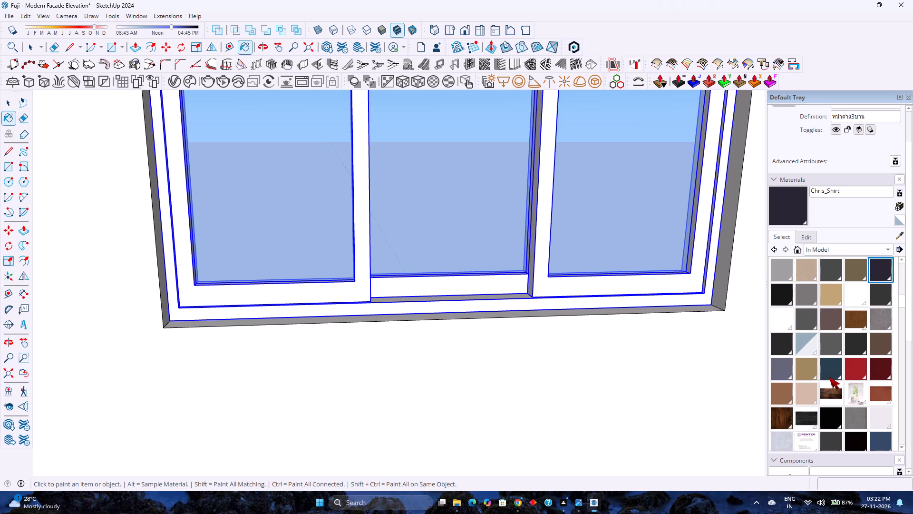
left_click(850, 417)
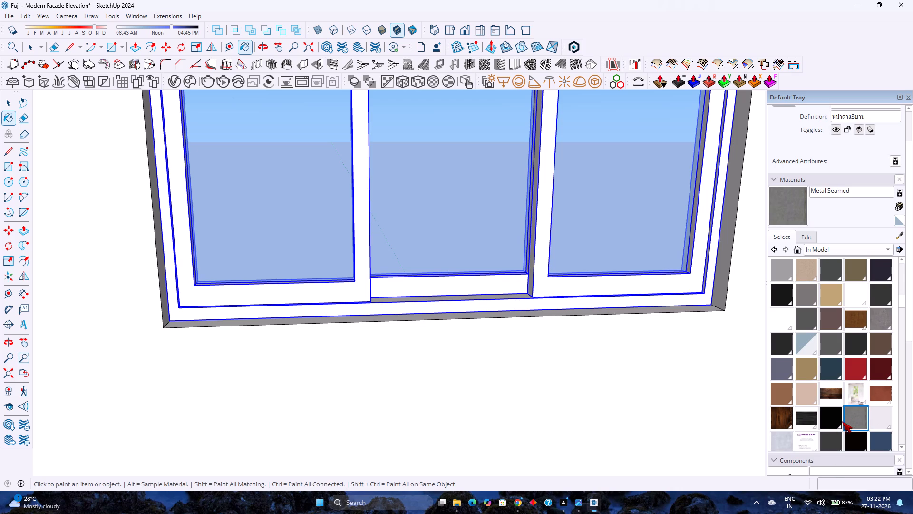
left_click(834, 418)
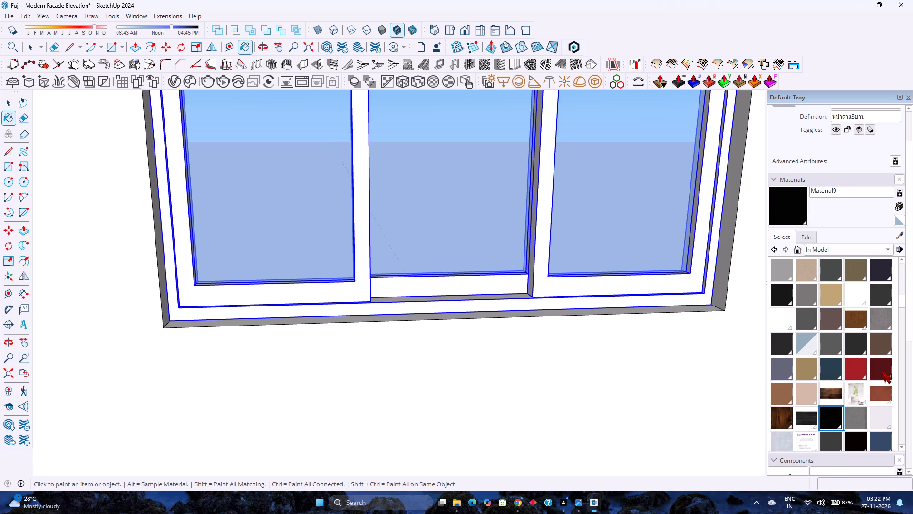
left_click(890, 373)
left_click(876, 343)
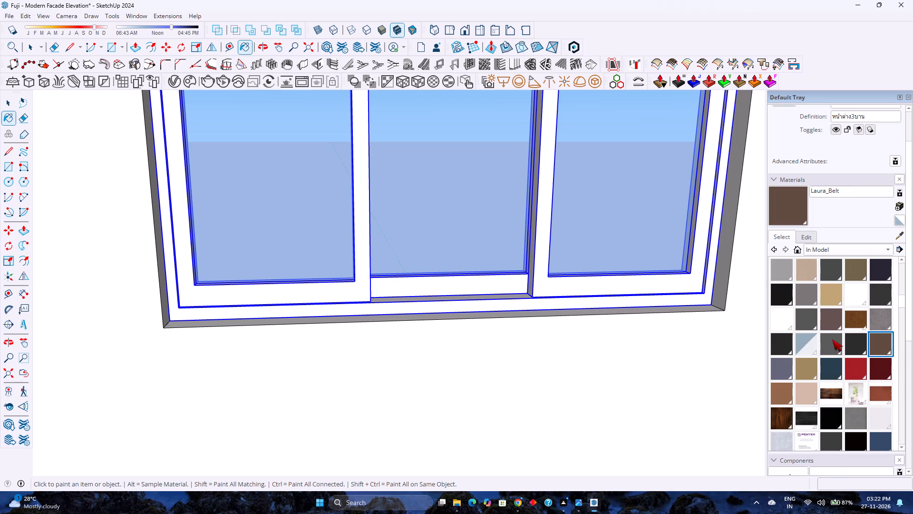
left_click(827, 341)
scroll(829, 338, "up", 3)
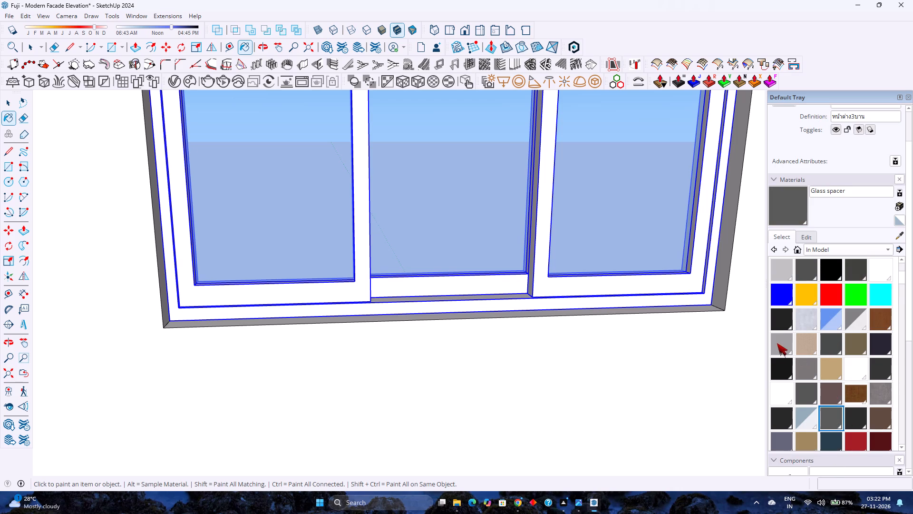
left_click(777, 343)
left_click(885, 348)
left_click(889, 368)
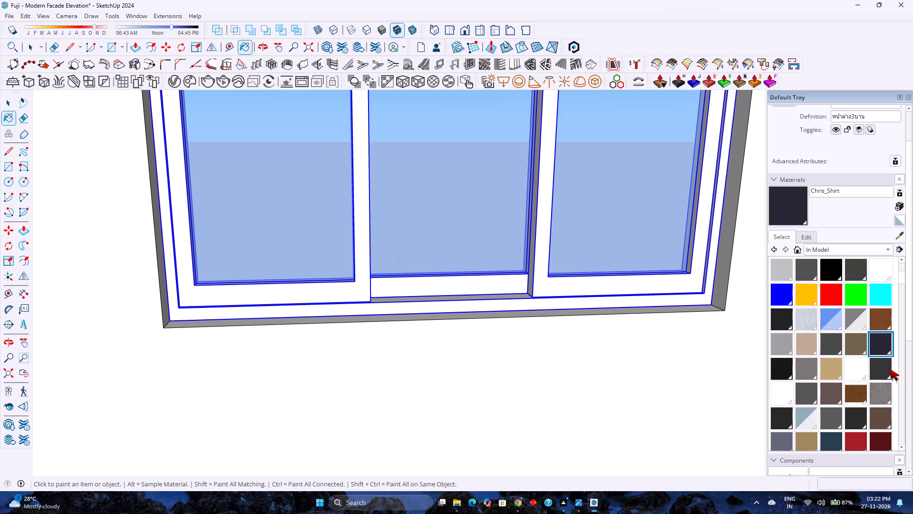
scroll(876, 354, "up", 4)
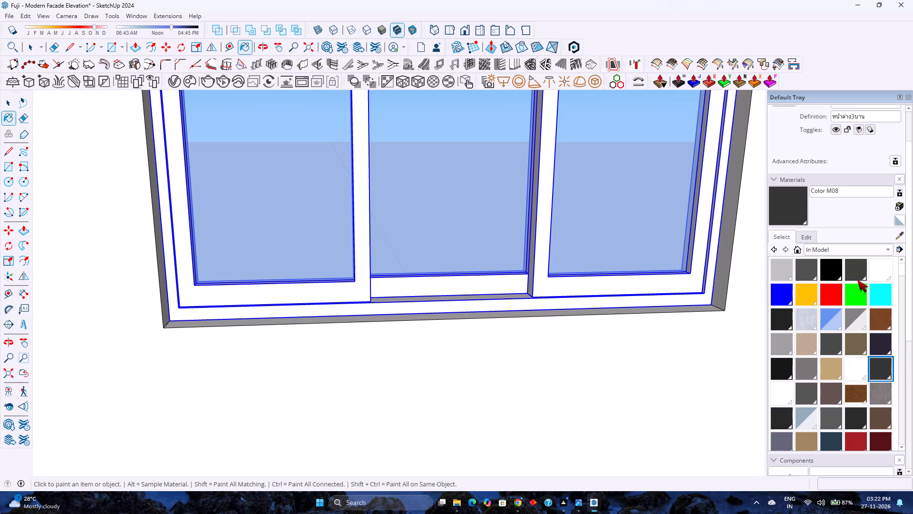
left_click(857, 280)
left_click(810, 271)
left_click(833, 270)
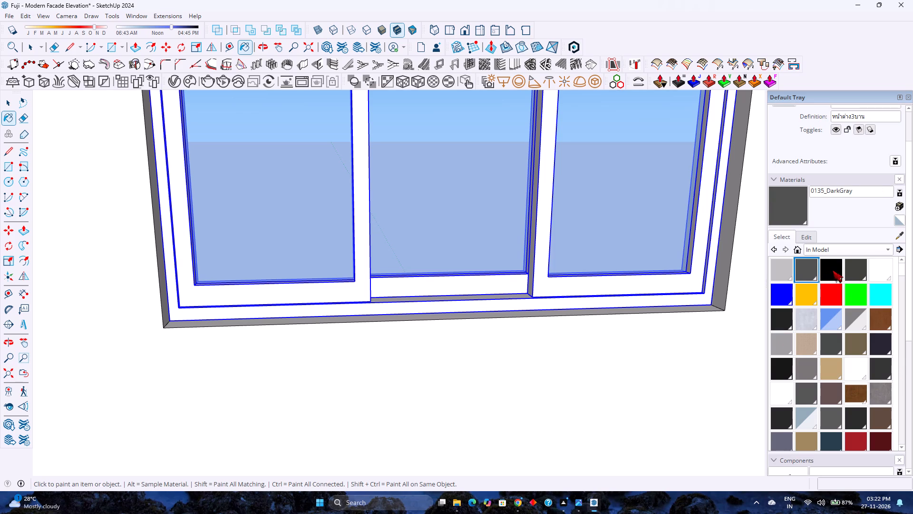
left_click(850, 272)
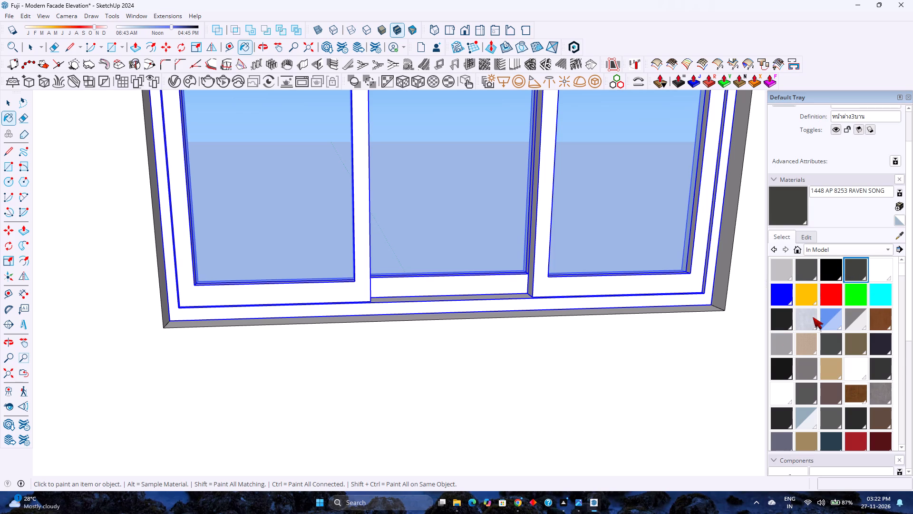
left_click(813, 317)
scroll(822, 332, "down", 5)
scroll(844, 395, "down", 2)
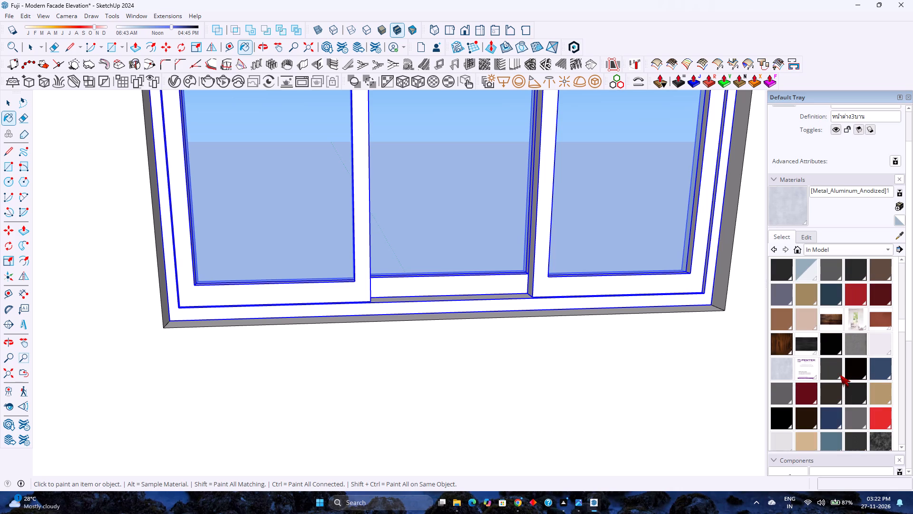
left_click(840, 375)
Paint the three-pane window's frame with the Metal Seamed material.
left_click(855, 345)
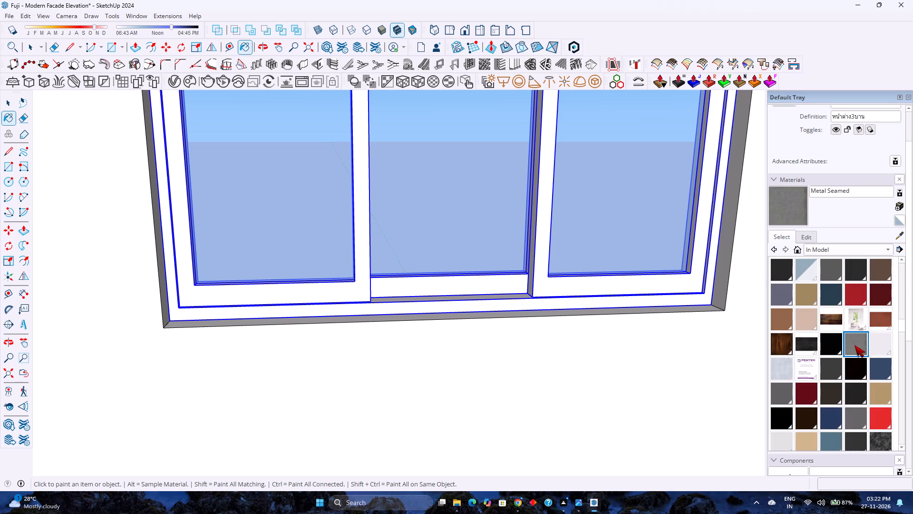
left_click(627, 295)
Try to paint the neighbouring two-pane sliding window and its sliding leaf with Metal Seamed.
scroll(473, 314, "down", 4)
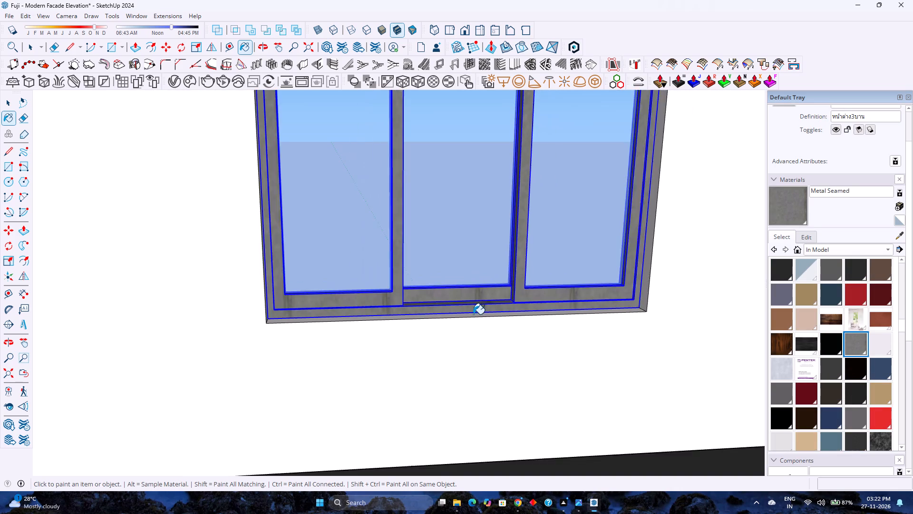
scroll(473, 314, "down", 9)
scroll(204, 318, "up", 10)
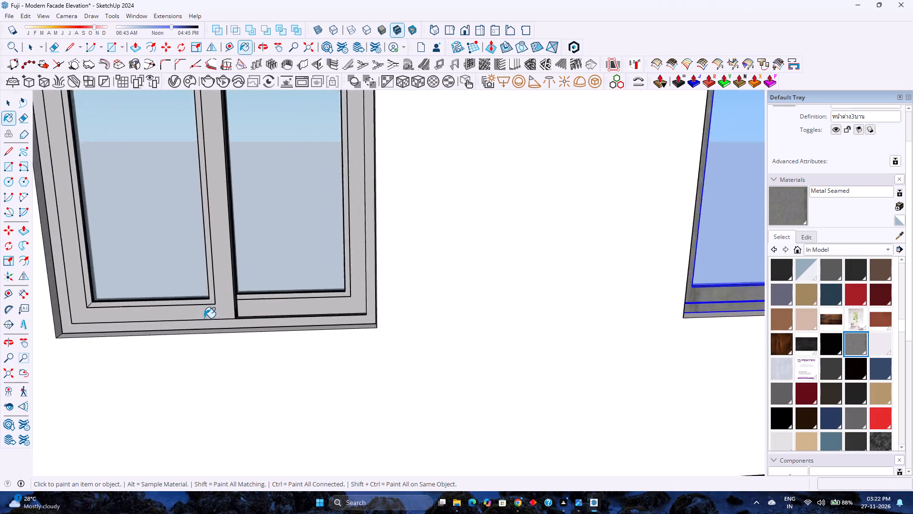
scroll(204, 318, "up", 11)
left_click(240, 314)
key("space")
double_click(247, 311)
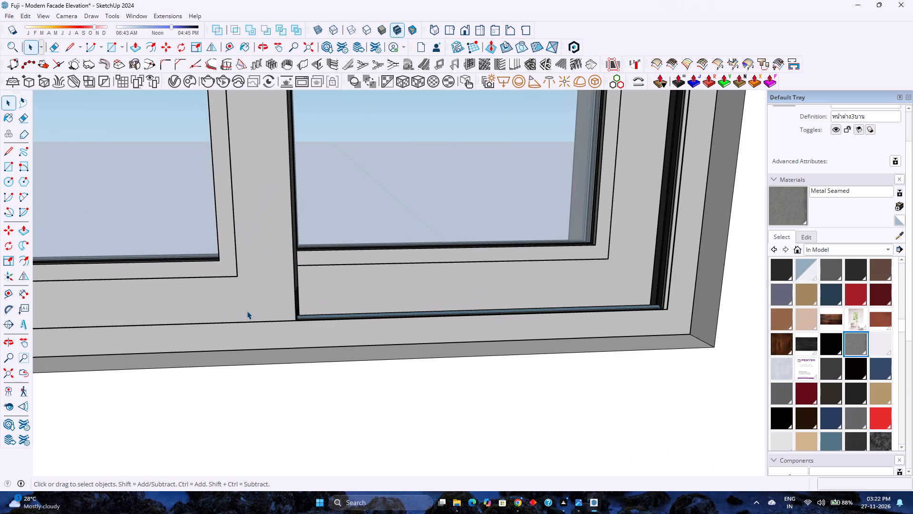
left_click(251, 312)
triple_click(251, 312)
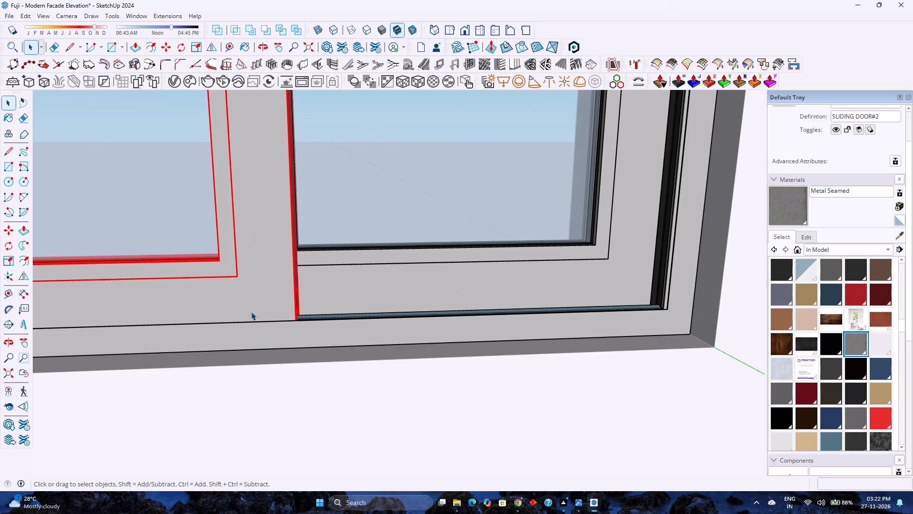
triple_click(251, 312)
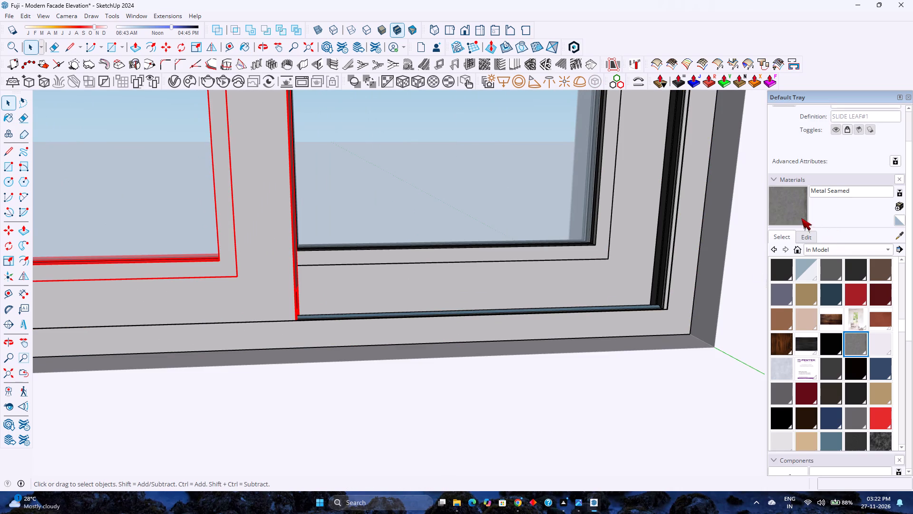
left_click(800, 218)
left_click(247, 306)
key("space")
Unlock the two-pane window's sliding leaf and its fixed leaf.
double_click(258, 301)
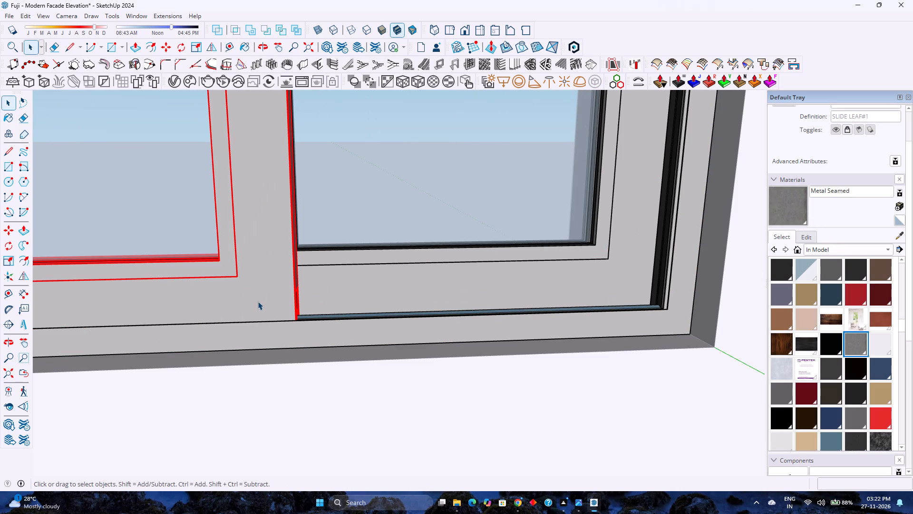
left_click(258, 301)
right_click(258, 301)
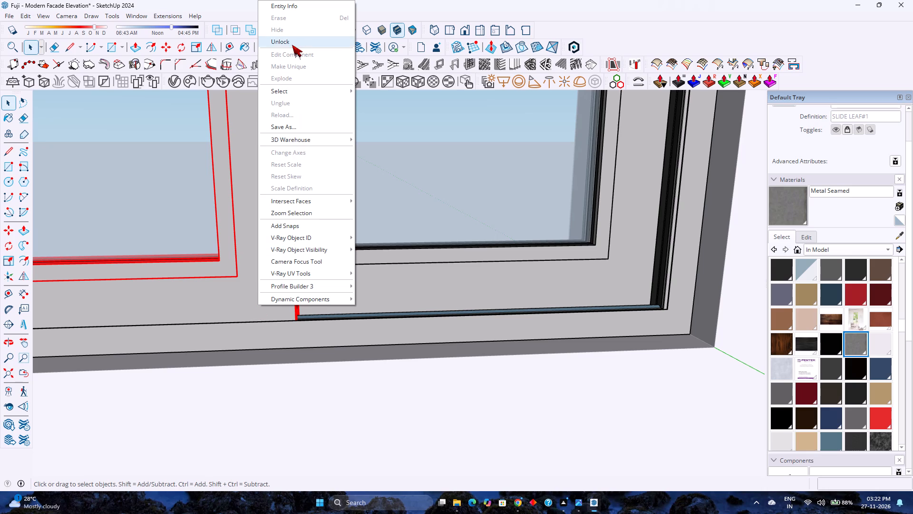
left_click(292, 45)
left_click(366, 295)
right_click(366, 294)
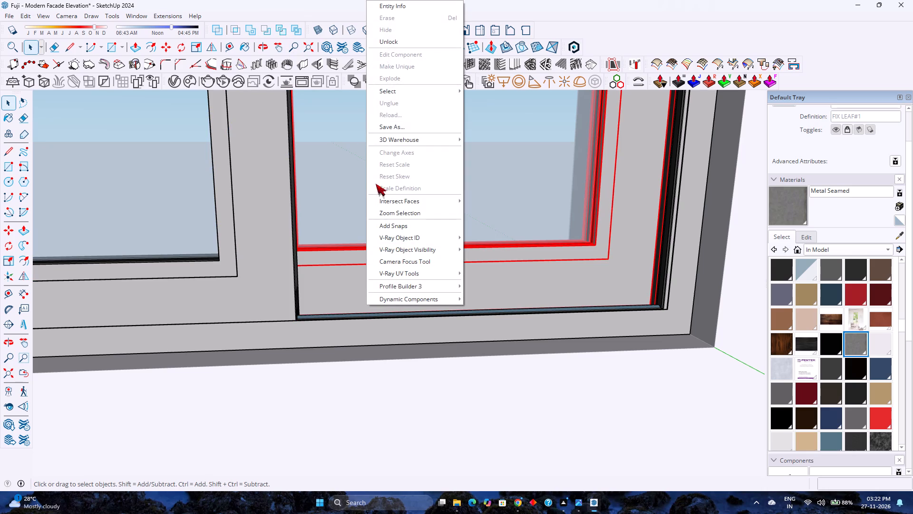
left_click(393, 40)
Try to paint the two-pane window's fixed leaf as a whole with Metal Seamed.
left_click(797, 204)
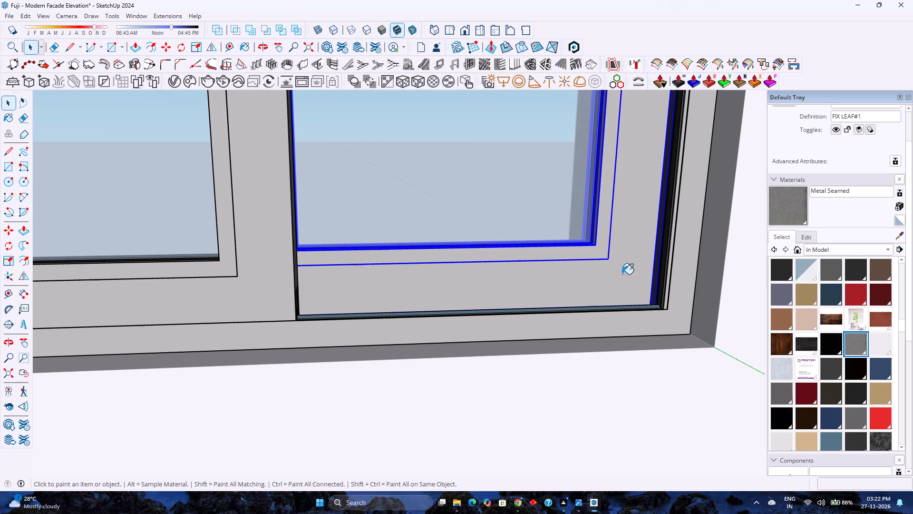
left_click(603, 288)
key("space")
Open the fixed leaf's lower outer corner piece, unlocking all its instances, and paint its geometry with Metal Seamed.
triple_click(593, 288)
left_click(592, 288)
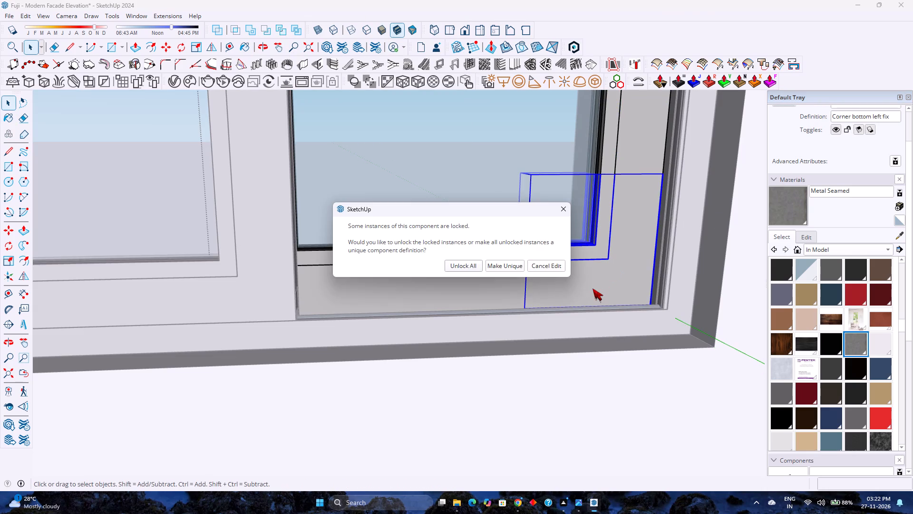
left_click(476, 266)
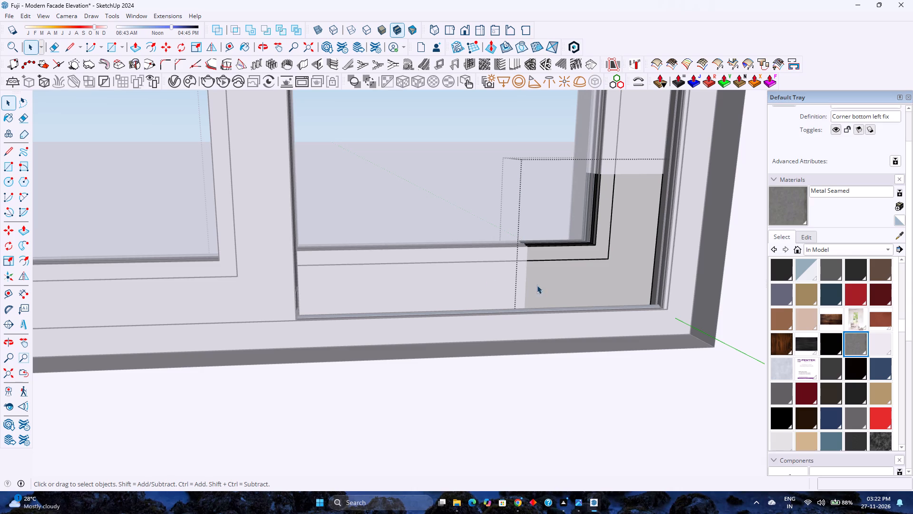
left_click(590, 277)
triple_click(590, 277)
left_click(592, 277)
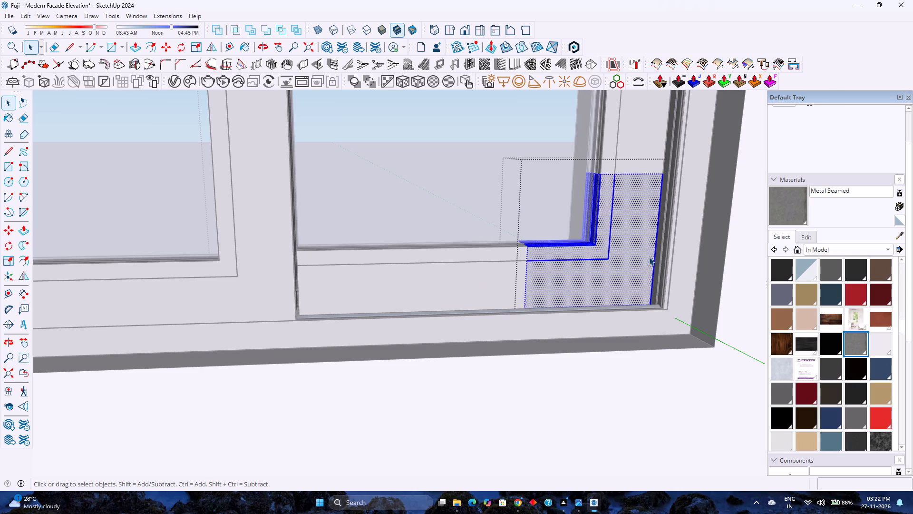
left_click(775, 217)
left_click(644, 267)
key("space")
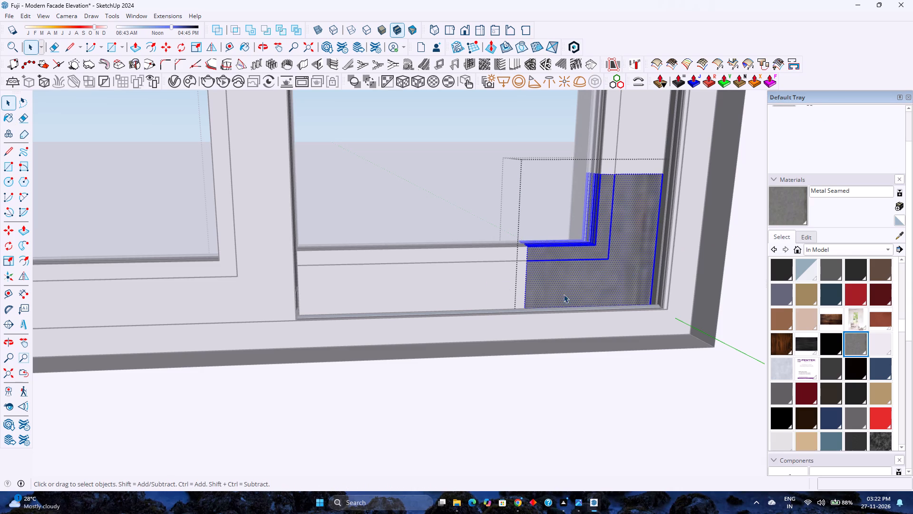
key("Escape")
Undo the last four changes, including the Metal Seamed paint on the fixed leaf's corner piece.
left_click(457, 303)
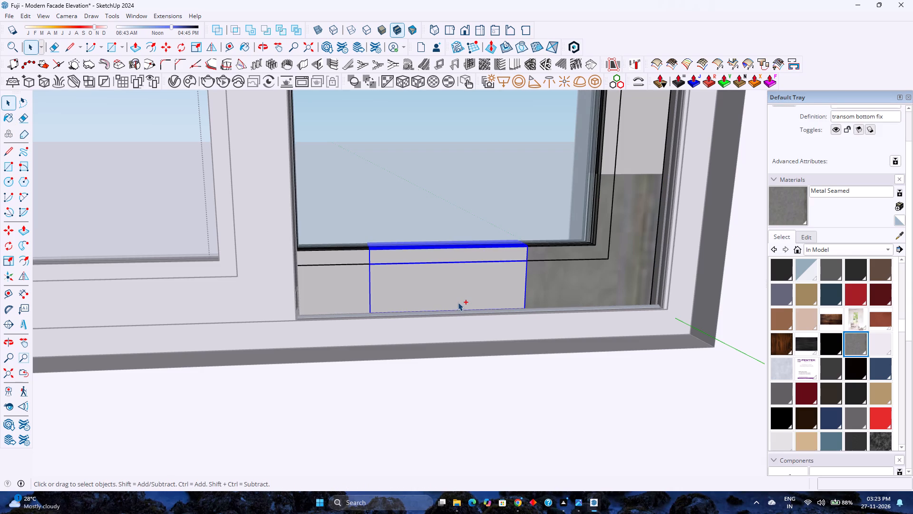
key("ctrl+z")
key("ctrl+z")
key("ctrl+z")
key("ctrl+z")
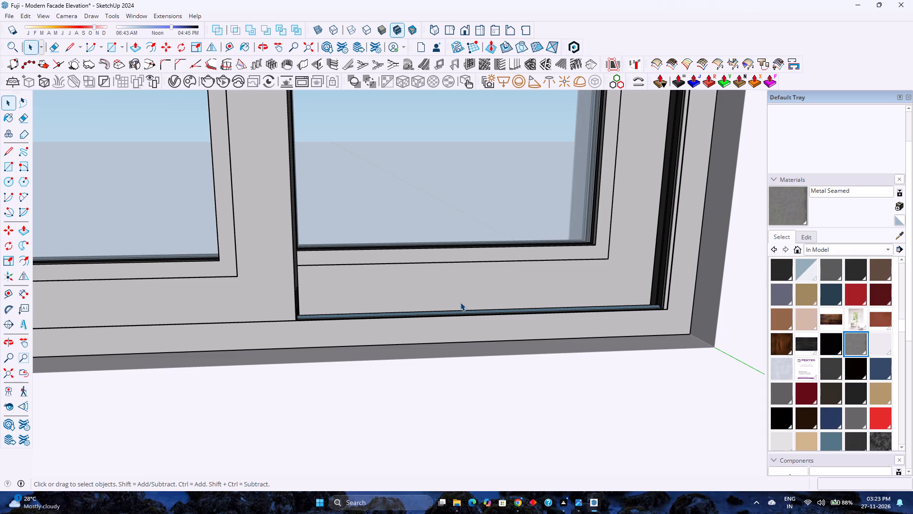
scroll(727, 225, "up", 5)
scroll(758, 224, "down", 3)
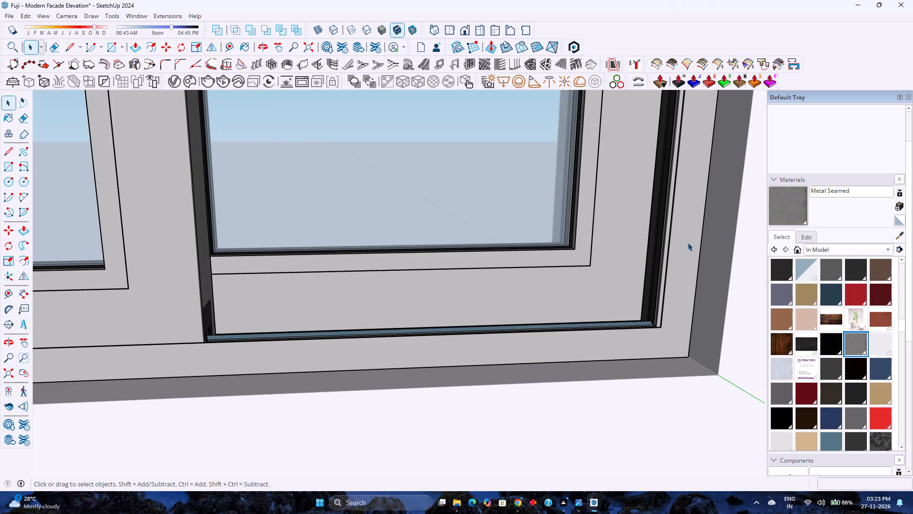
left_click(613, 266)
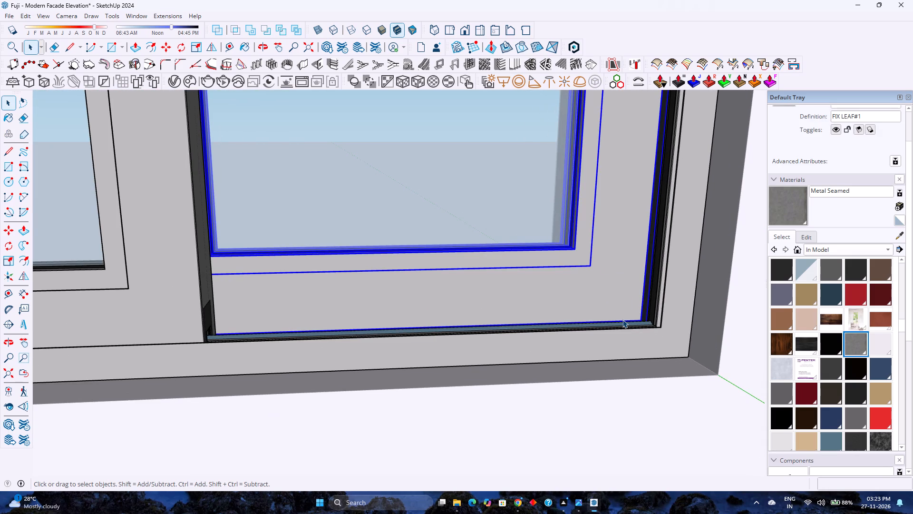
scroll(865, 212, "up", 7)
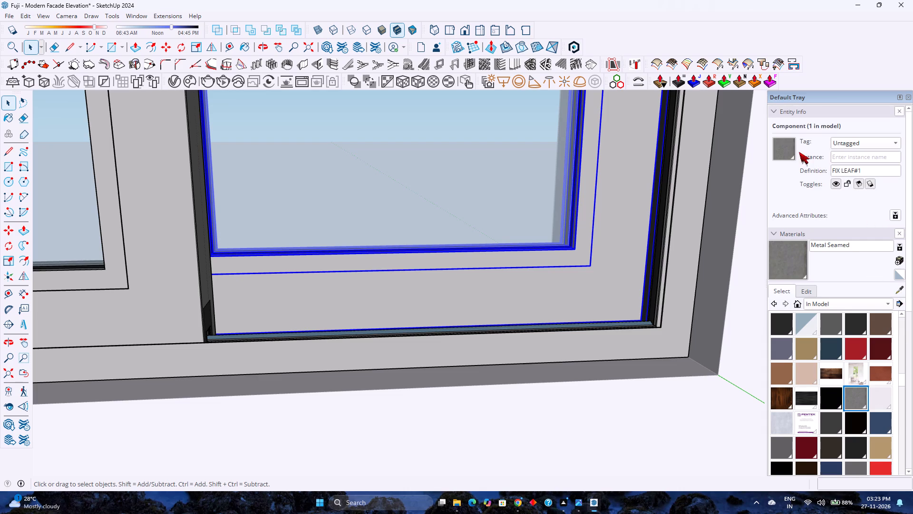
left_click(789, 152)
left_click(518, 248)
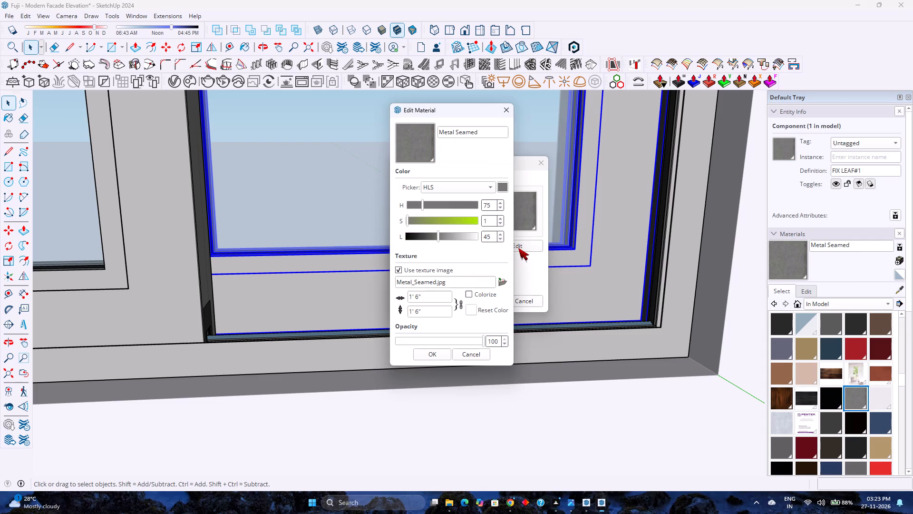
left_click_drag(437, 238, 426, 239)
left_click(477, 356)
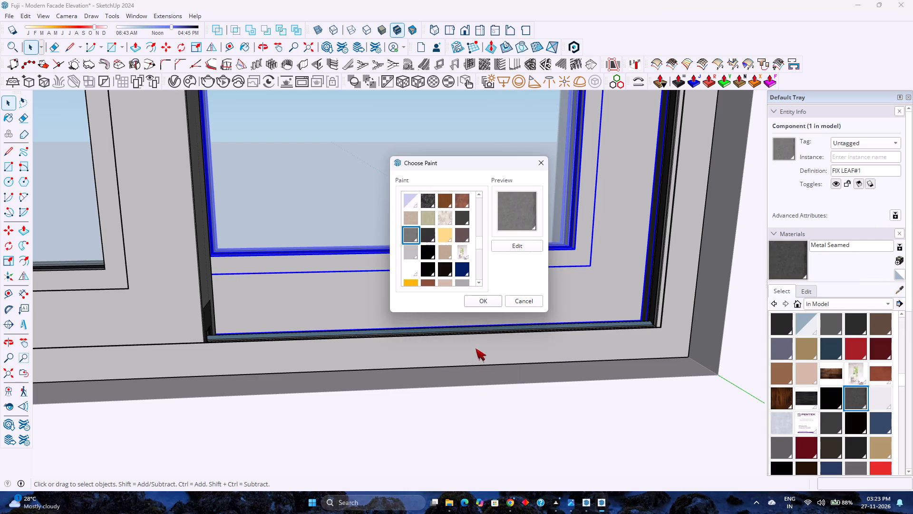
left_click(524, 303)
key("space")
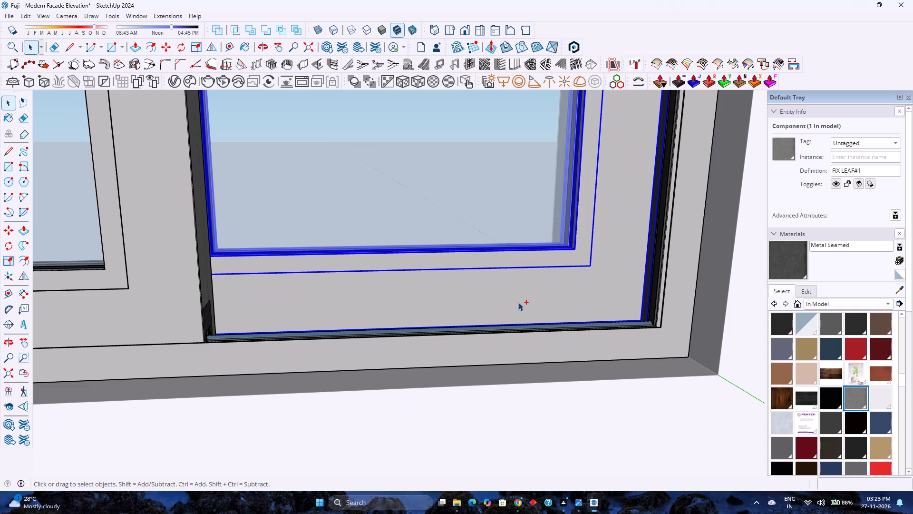
Step back through the earlier changes to the two-pane window, including its fixed leaf's Metal Seamed paint and the leaves' unlocking.
key("ctrl+z")
key("ctrl+z")
key("ctrl+z")
key("ctrl+z")
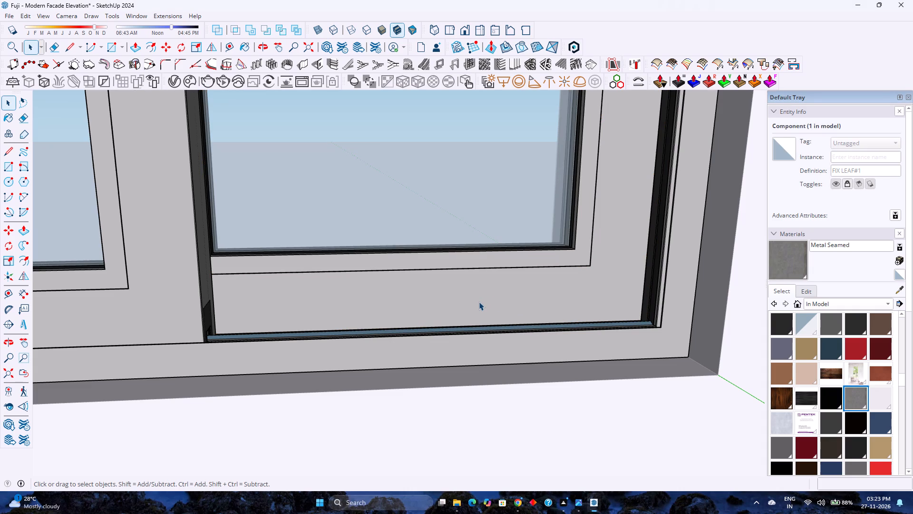
key("ctrl+z")
key("ctrl+z")
scroll(457, 298, "down", 7)
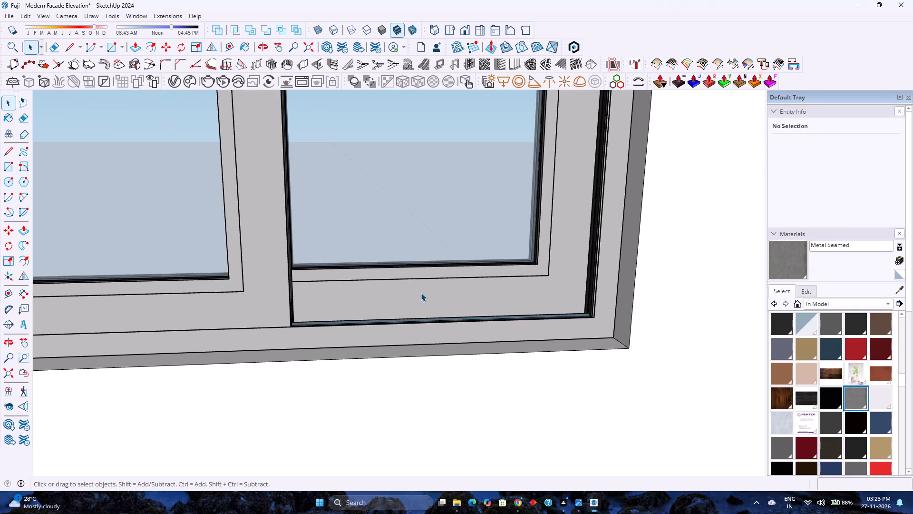
scroll(421, 293, "down", 12)
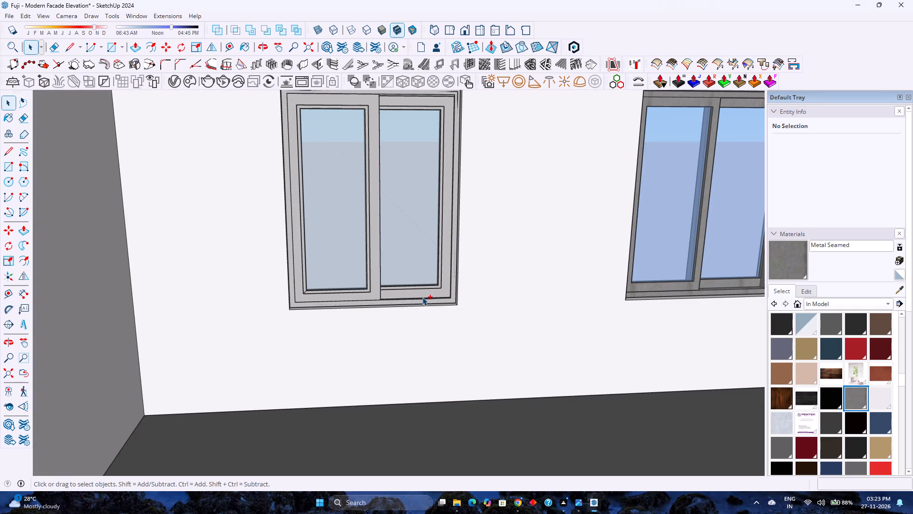
key("ctrl+z")
key("ctrl+y")
key("ctrl+y")
Darken the Metal Seamed material by setting its HLS lightness to 24.
left_click(806, 293)
left_click_drag(814, 379, 807, 382)
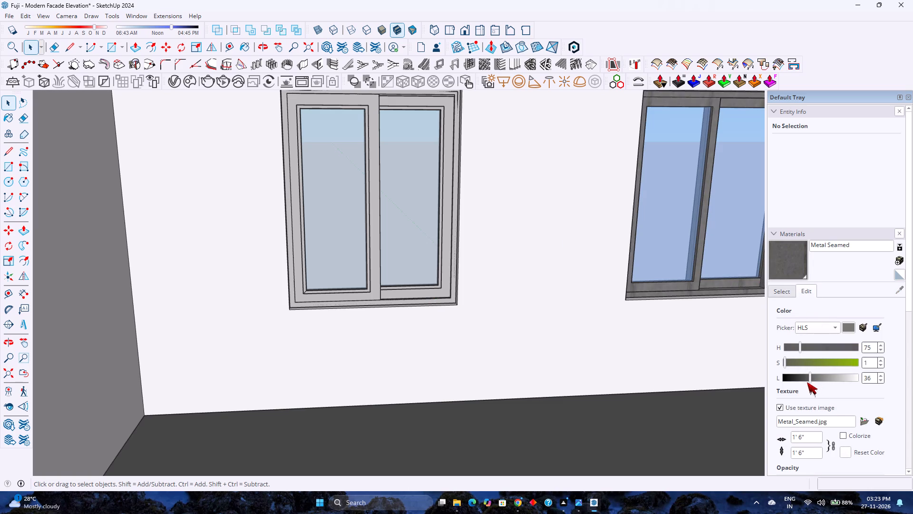
left_click_drag(807, 382, 805, 380)
left_click_drag(806, 376, 803, 376)
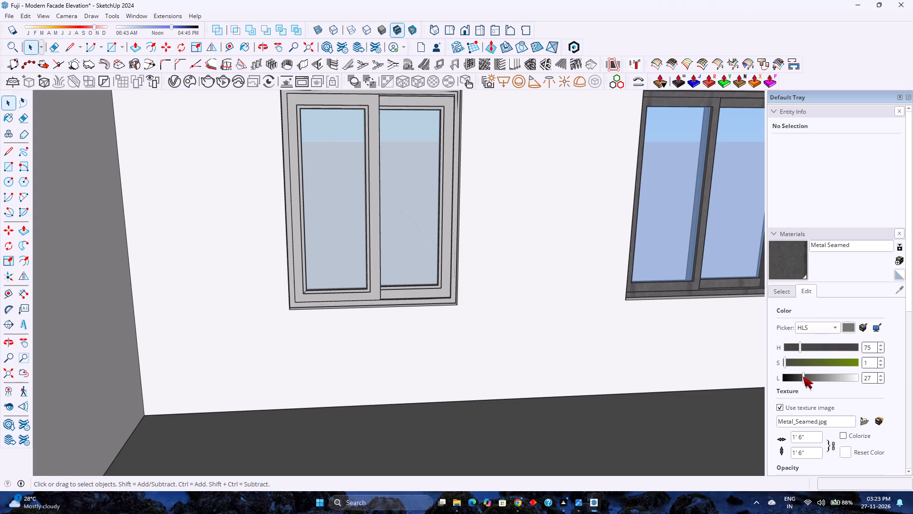
left_click_drag(803, 376, 801, 378)
key("space")
Open the two-pane window down to its sliding assembly and unlock its outer frame and both leaves together.
left_click(415, 292)
scroll(415, 292, "up", 3)
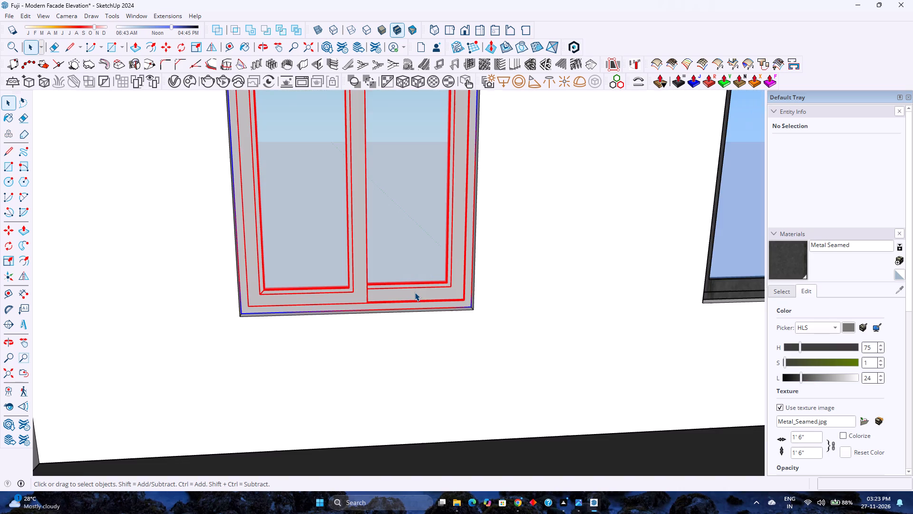
double_click(337, 302)
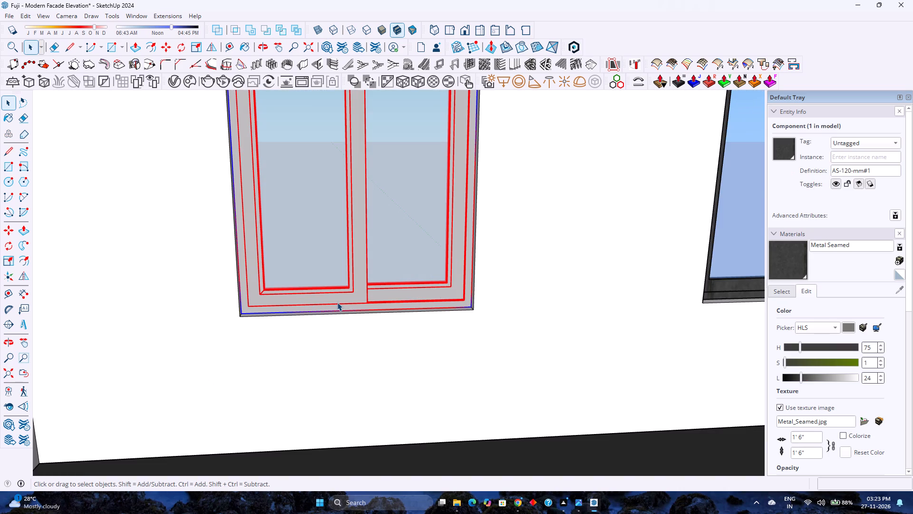
scroll(337, 302, "up", 3)
left_click(336, 294)
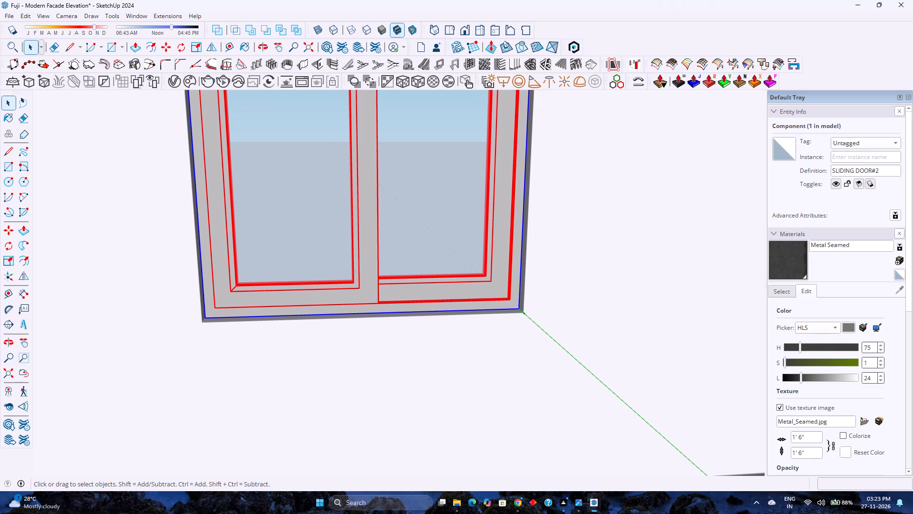
scroll(830, 159, "up", 2)
double_click(336, 302)
scroll(336, 302, "up", 4)
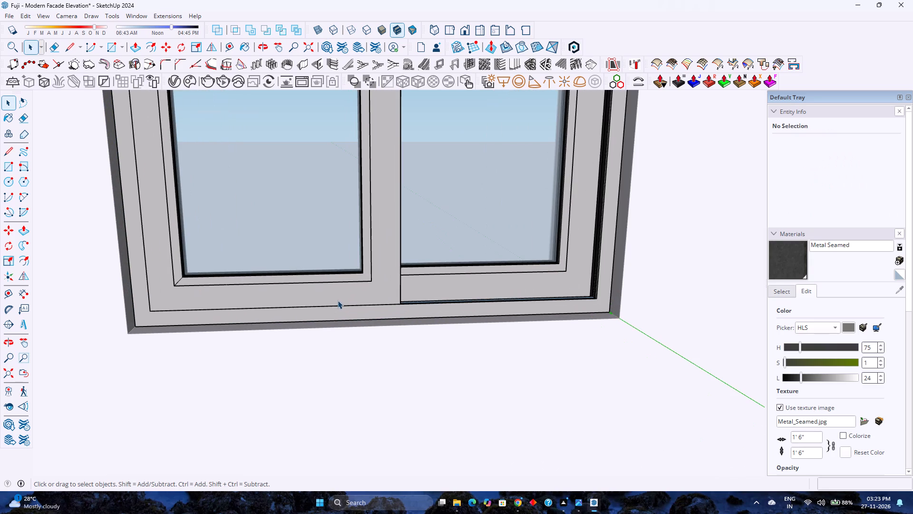
left_click(339, 299)
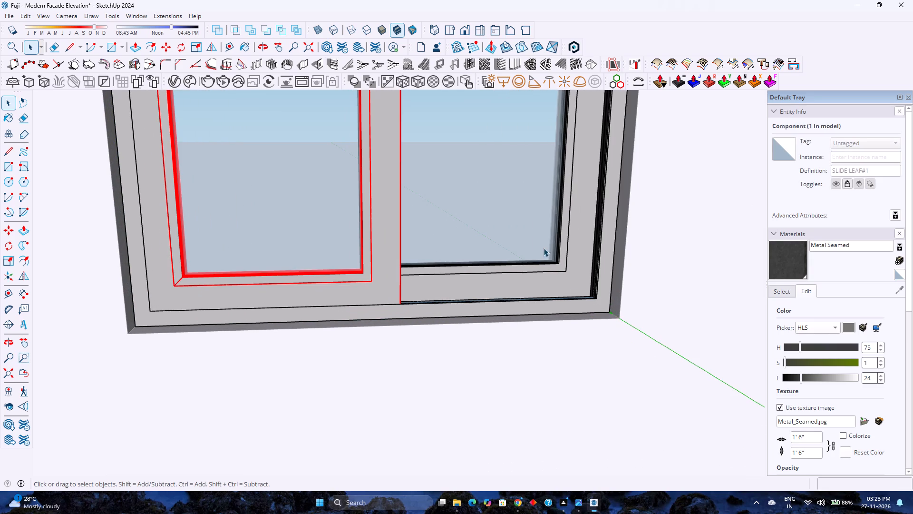
double_click(333, 280)
left_click(323, 314)
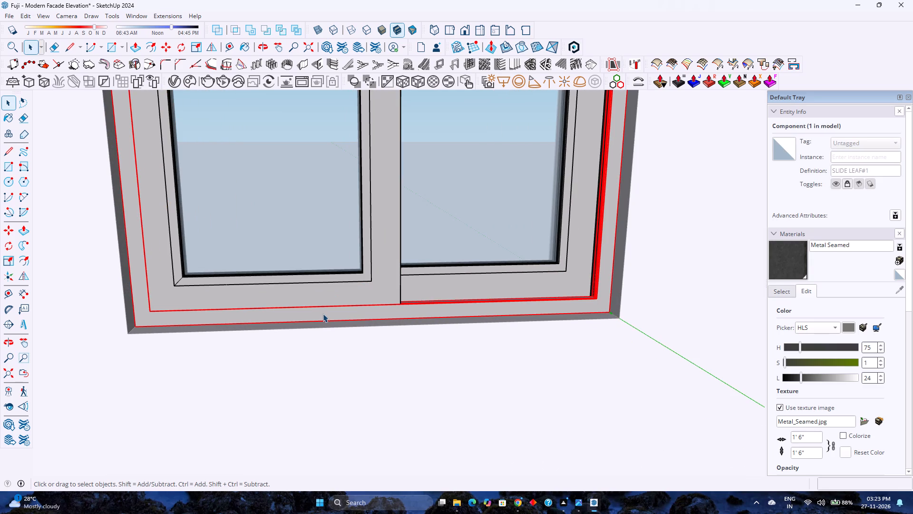
double_click(323, 314)
key("ctrl+a")
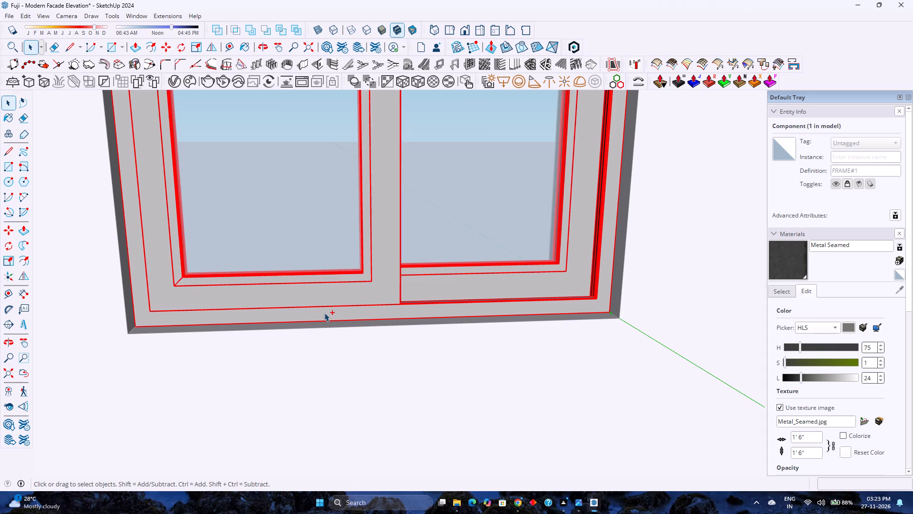
right_click(329, 310)
left_click(365, 137)
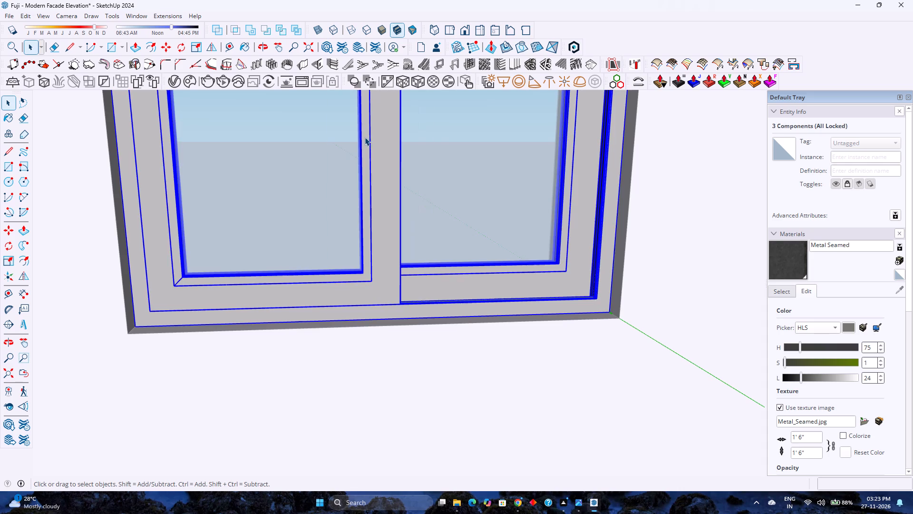
Open the outer frame's bottom transom piece for editing, unlocking all its instances.
double_click(406, 310)
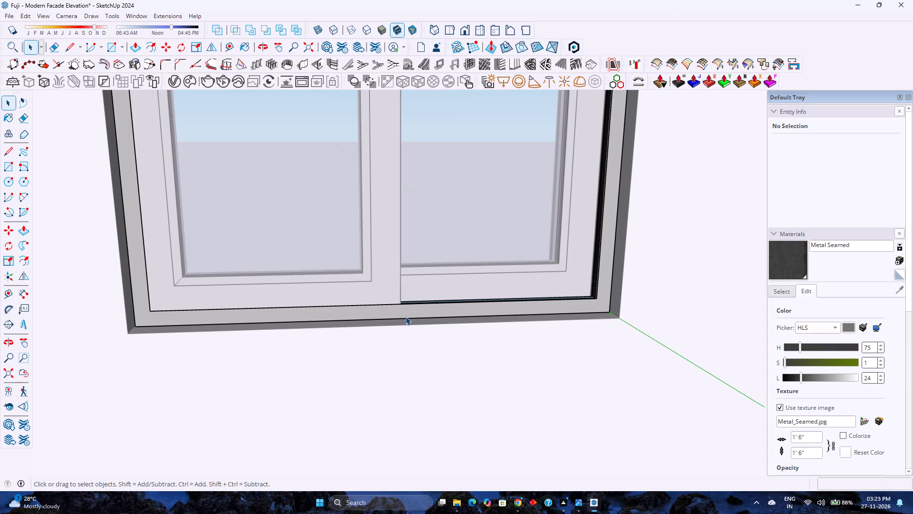
left_click(404, 313)
double_click(404, 313)
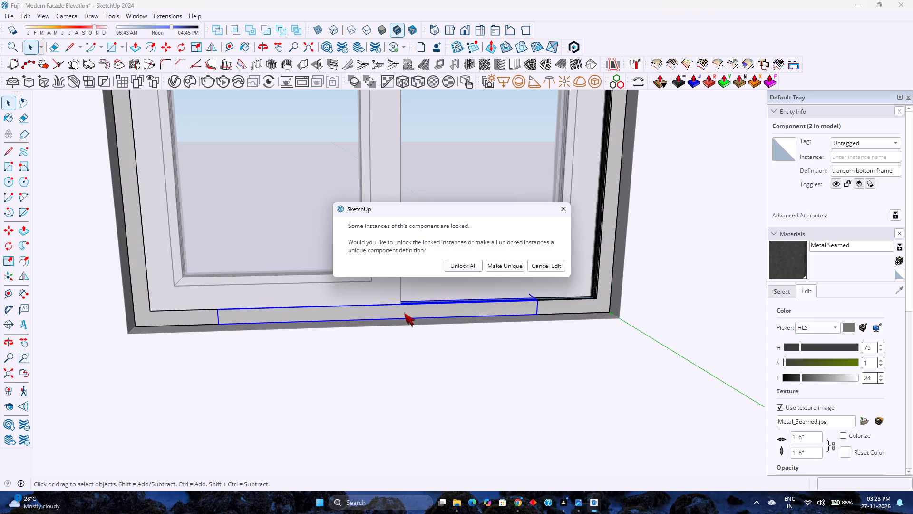
left_click(467, 264)
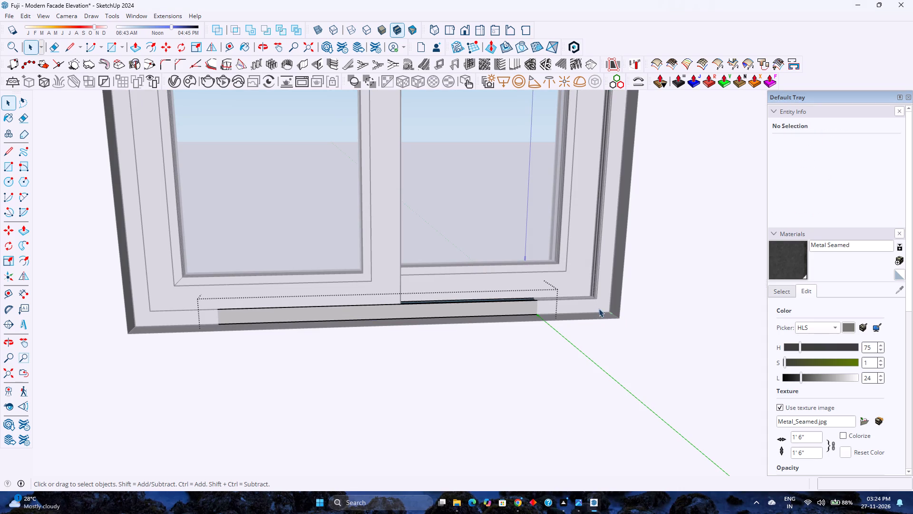
Darken the Aluminium material on the transom piece's face to a dark grey and leave the nested window components.
left_click(487, 308)
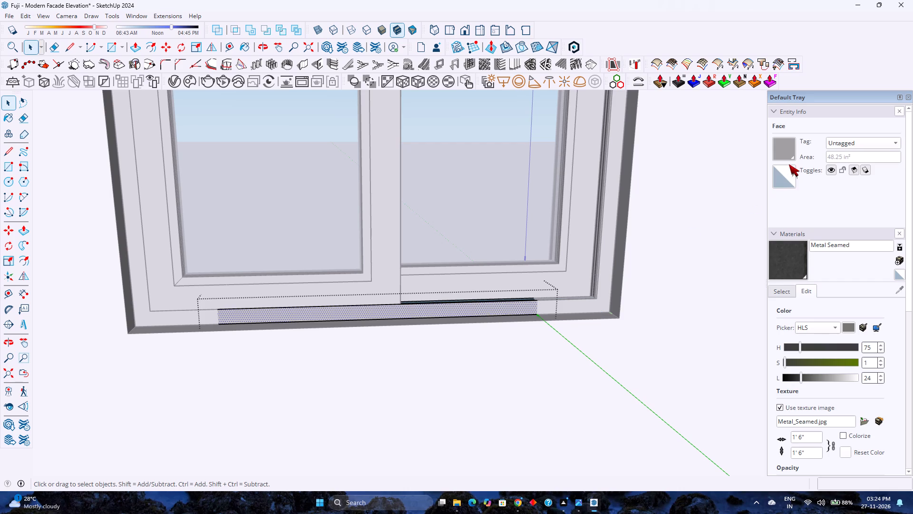
left_click(787, 152)
left_click(532, 246)
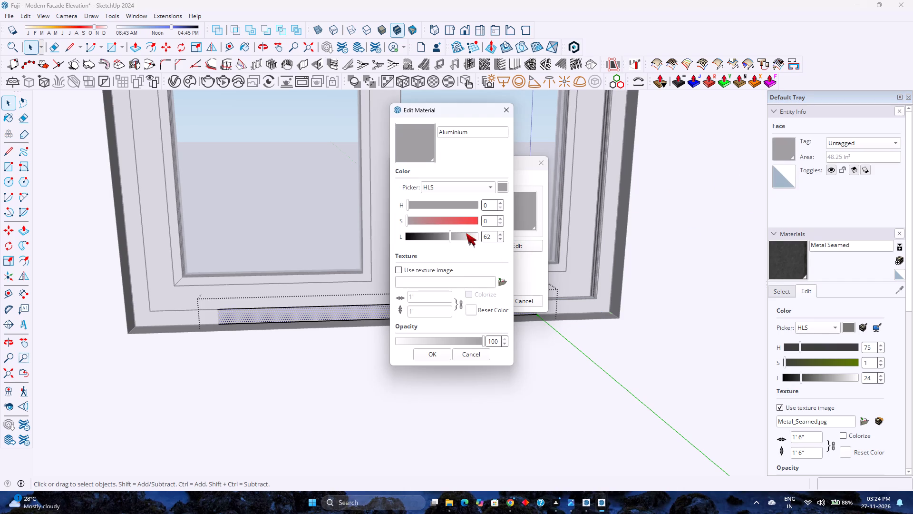
left_click_drag(449, 236, 432, 239)
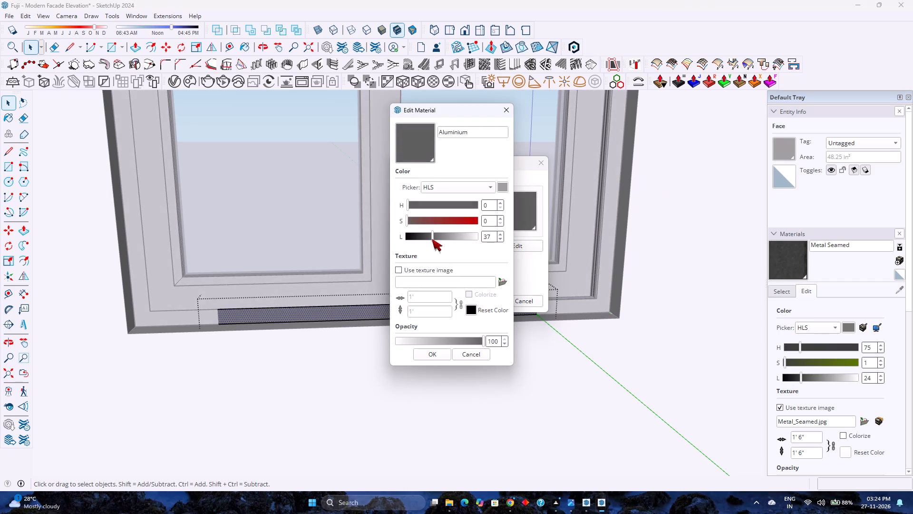
left_click_drag(432, 239, 422, 237)
left_click(427, 352)
left_click(480, 301)
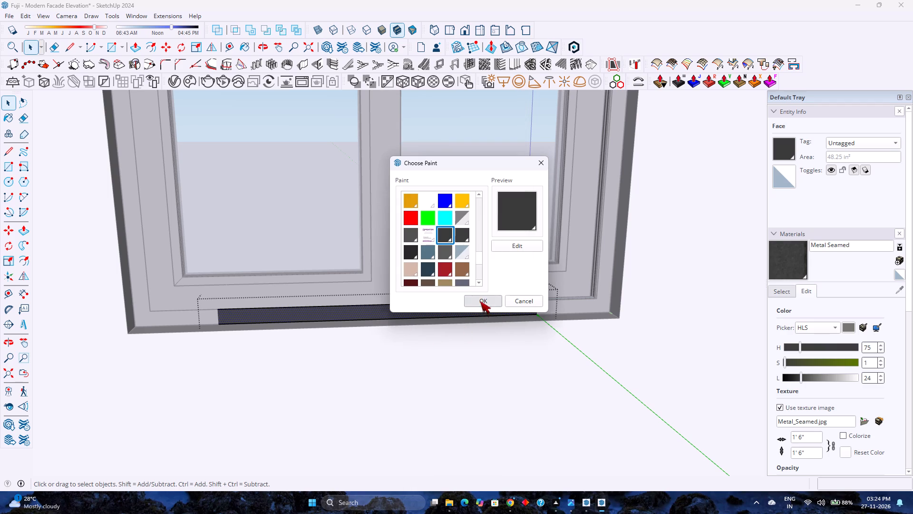
left_click(451, 390)
scroll(437, 376, "down", 4)
key("Escape")
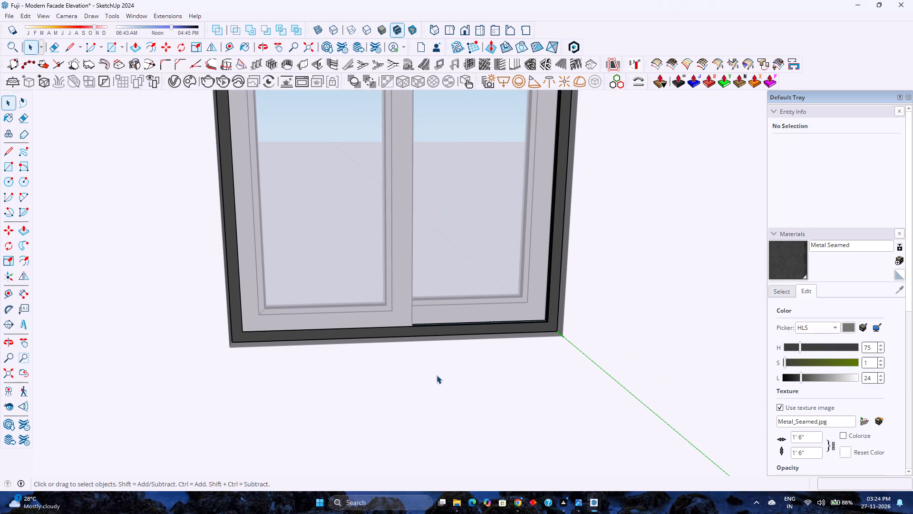
scroll(441, 339, "down", 15)
scroll(441, 339, "up", 1)
scroll(441, 340, "down", 3)
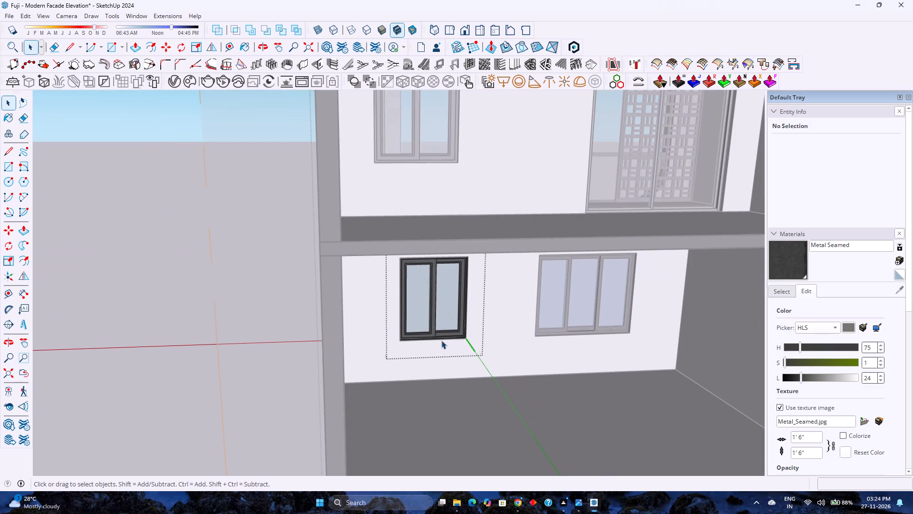
left_click(243, 408)
scroll(315, 359, "down", 15)
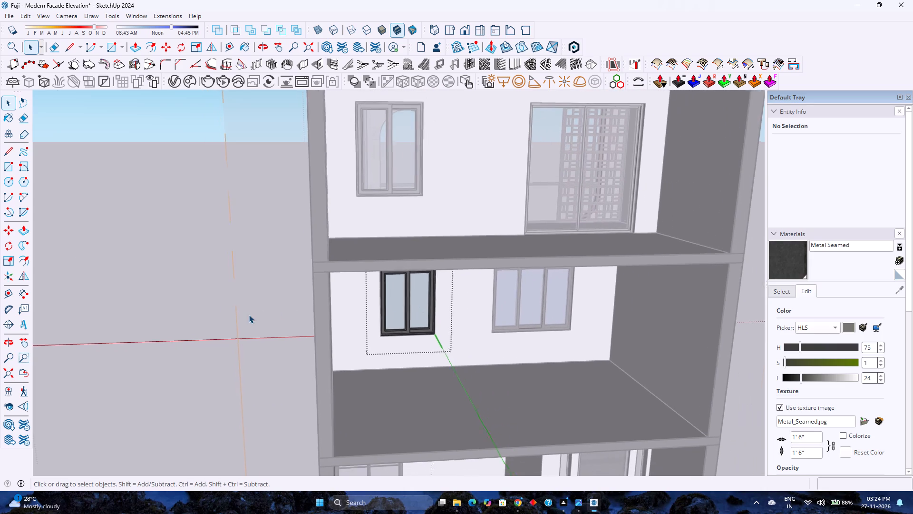
scroll(249, 315, "down", 2)
left_click(169, 315)
Examine the window and door frames across all floors of the building from several angles.
scroll(169, 315, "down", 3)
middle_click_drag(354, 345, 340, 292)
scroll(340, 292, "down", 5)
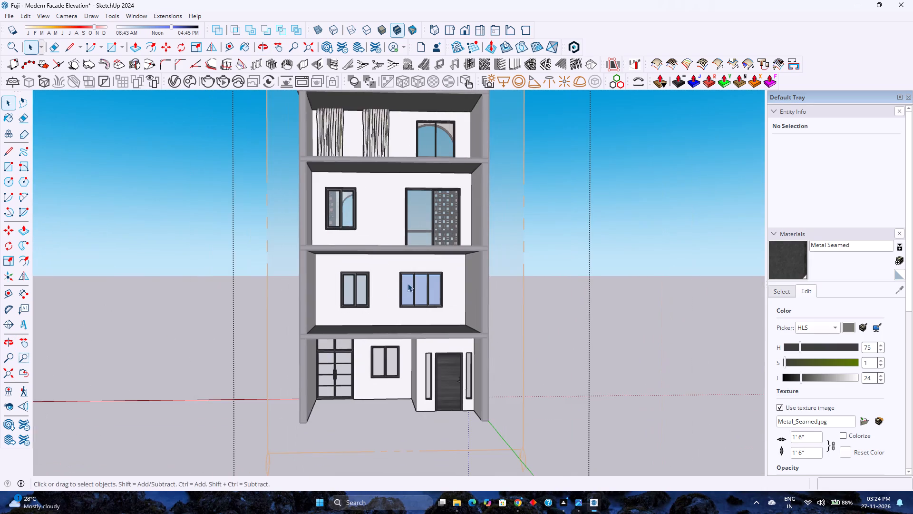
middle_click_drag(408, 283, 649, 317)
scroll(329, 316, "down", 4)
middle_click_drag(504, 306, 104, 363)
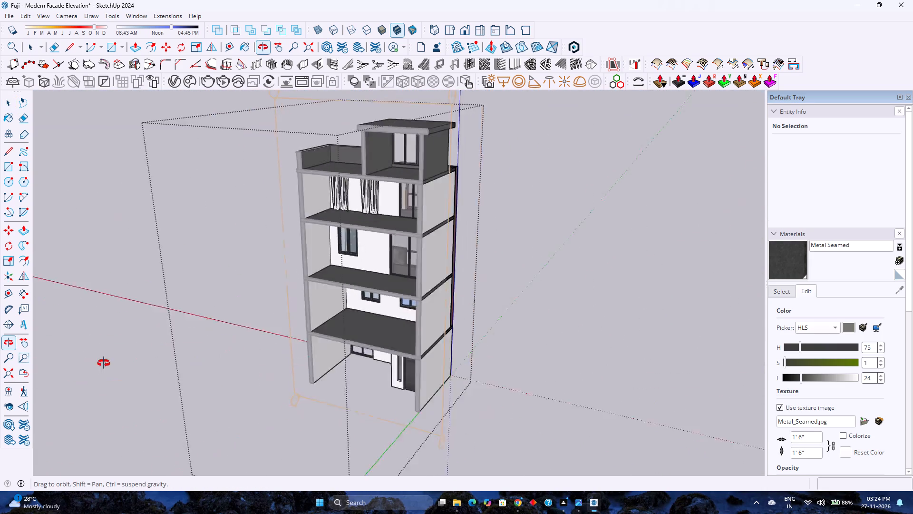
middle_click_drag(104, 363, 323, 315)
scroll(553, 166, "up", 4)
middle_click_drag(552, 167, 520, 198)
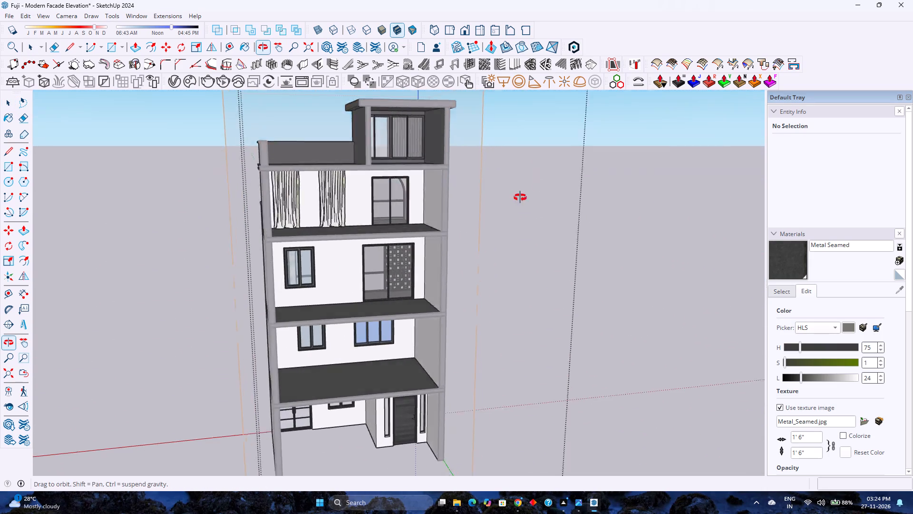
middle_click_drag(520, 198, 444, 173)
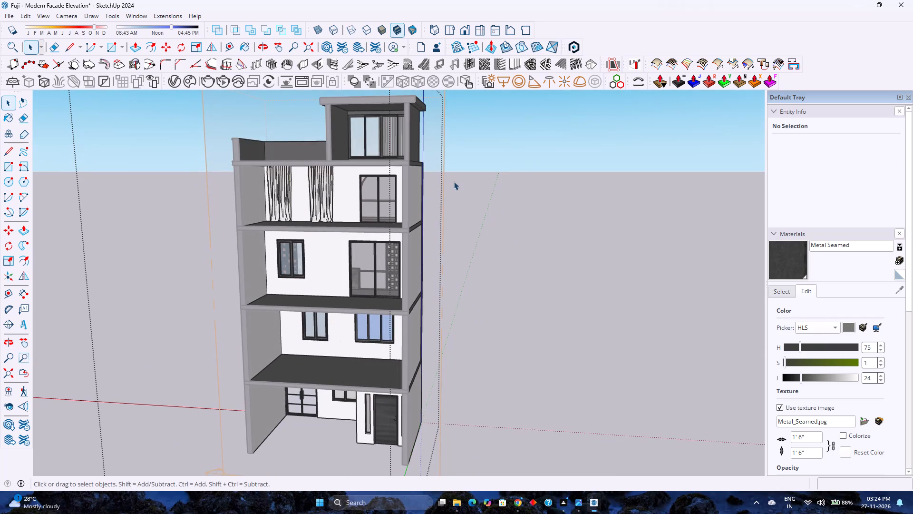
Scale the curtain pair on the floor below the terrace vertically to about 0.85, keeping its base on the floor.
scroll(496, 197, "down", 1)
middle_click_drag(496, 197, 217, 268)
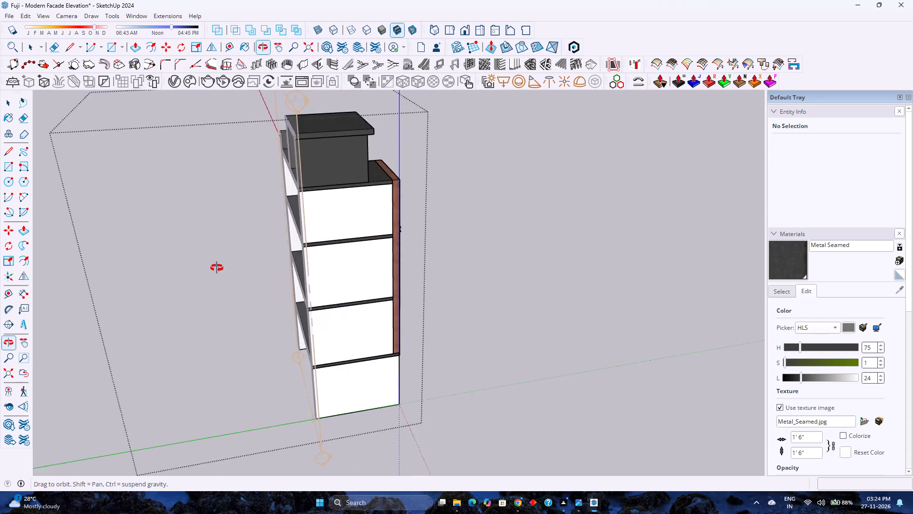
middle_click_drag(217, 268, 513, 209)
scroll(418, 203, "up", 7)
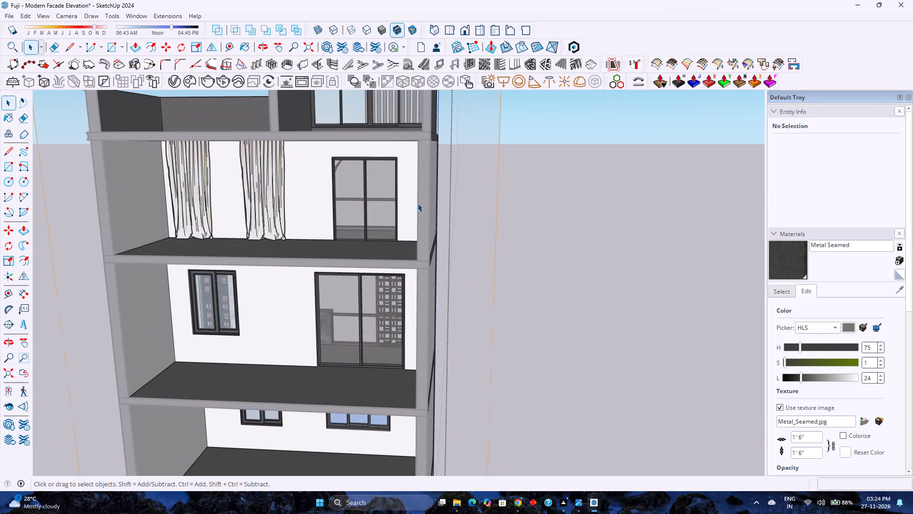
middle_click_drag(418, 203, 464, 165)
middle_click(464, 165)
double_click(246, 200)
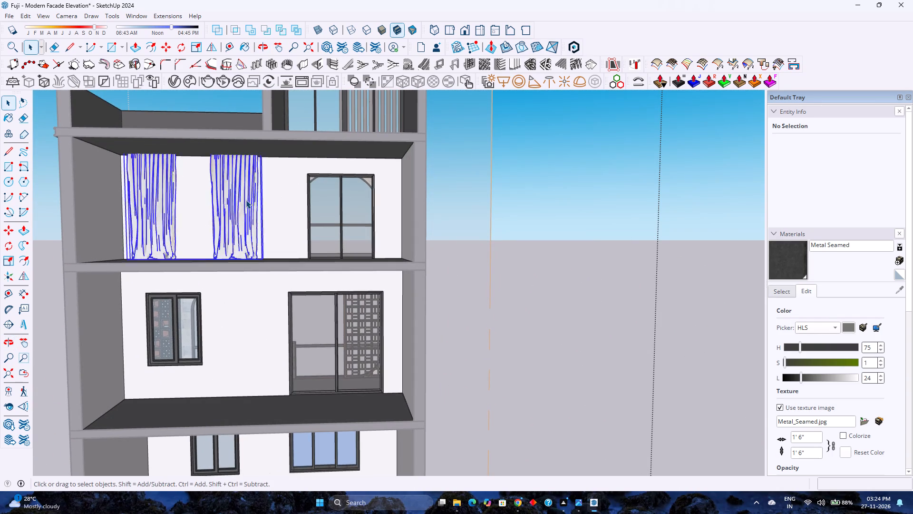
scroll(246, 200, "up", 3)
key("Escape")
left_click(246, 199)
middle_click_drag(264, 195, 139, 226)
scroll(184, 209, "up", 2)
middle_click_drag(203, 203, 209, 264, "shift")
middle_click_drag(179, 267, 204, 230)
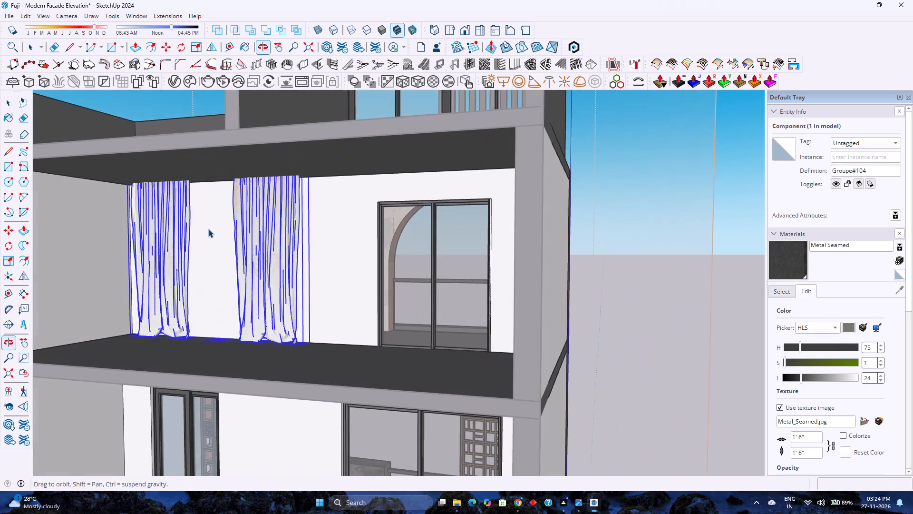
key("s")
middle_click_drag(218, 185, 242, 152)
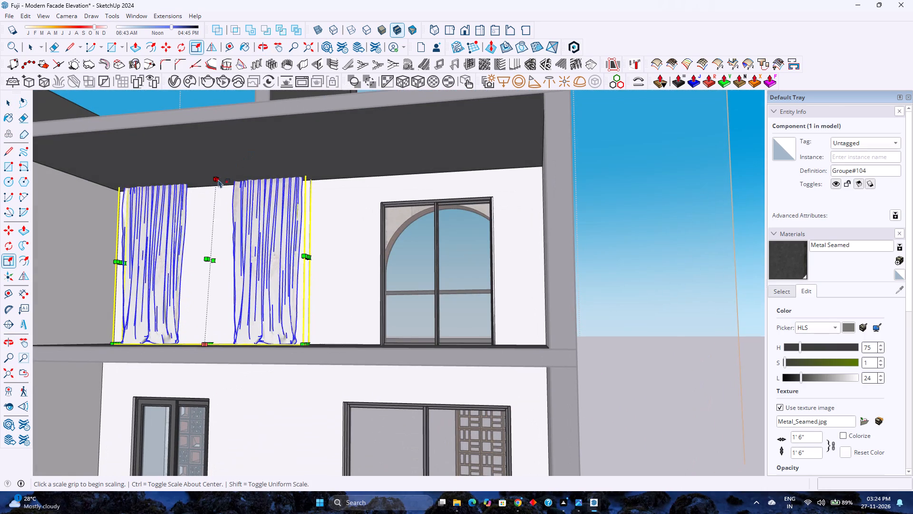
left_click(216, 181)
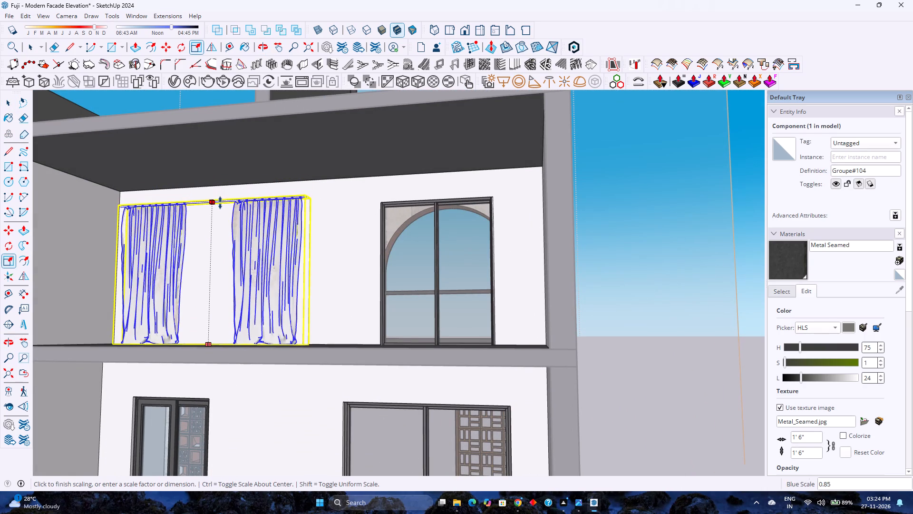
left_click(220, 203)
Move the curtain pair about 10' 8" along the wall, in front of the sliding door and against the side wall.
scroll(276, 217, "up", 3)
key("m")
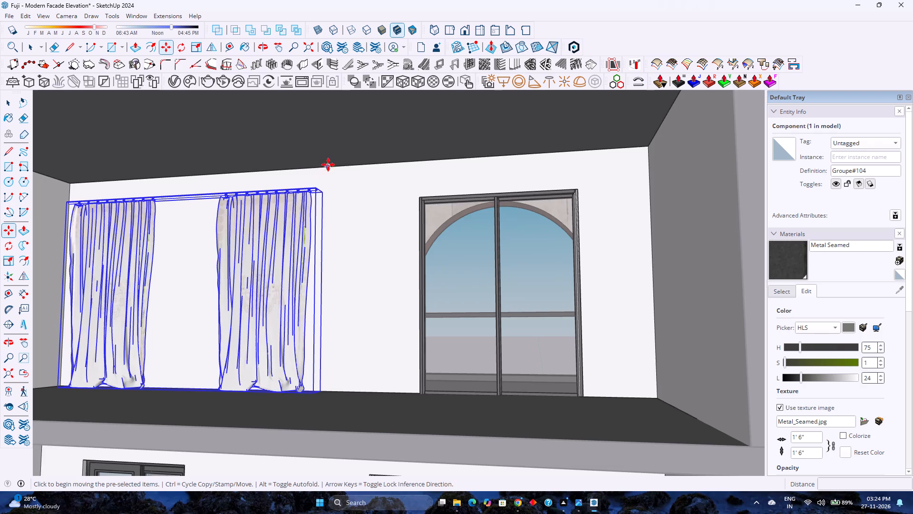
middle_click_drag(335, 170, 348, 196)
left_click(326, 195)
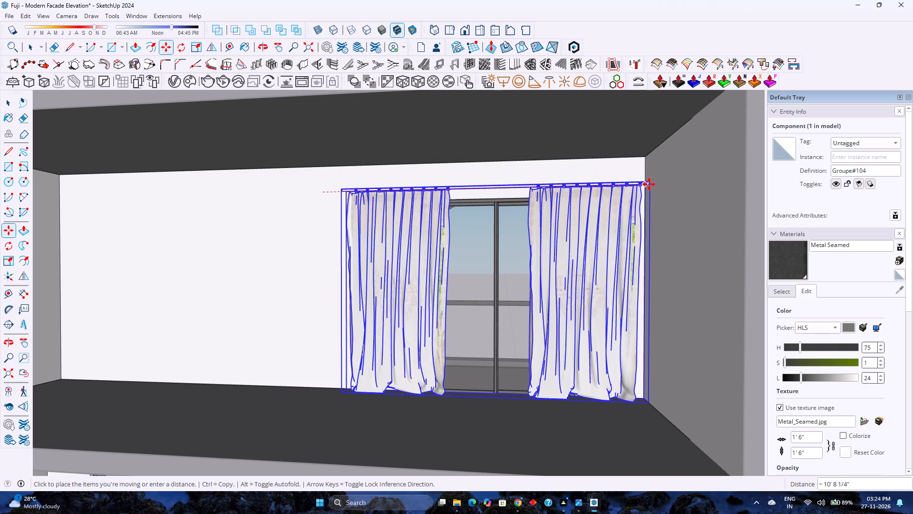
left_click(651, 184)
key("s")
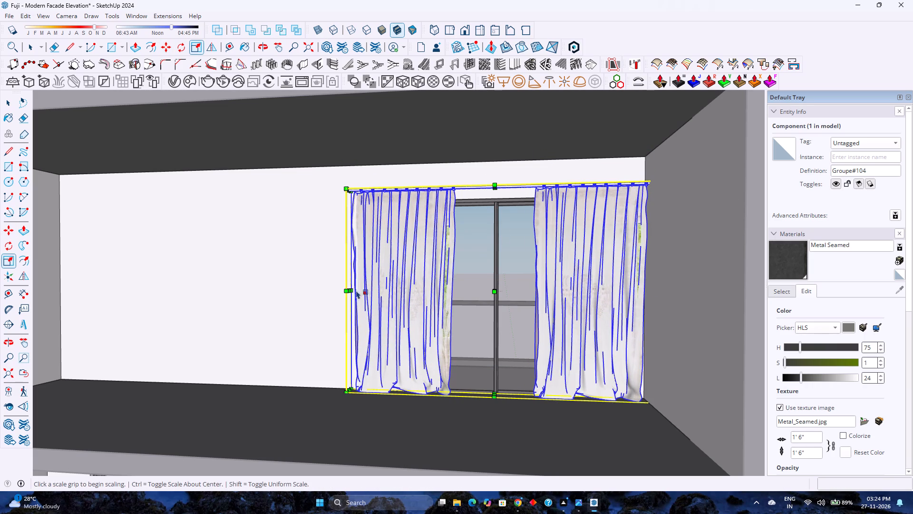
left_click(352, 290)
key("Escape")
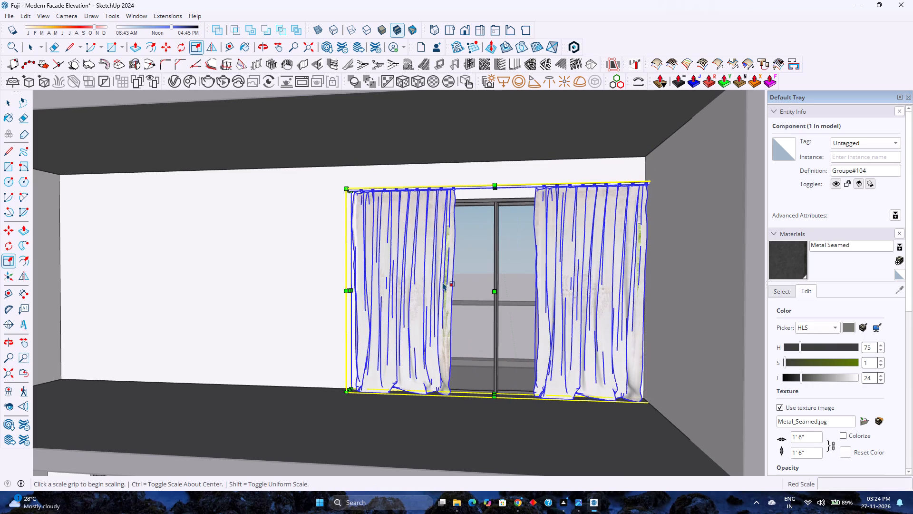
Delete the curtain pair in front of the sliding door and save the model.
key("Delete")
key("space")
scroll(399, 274, "down", 4)
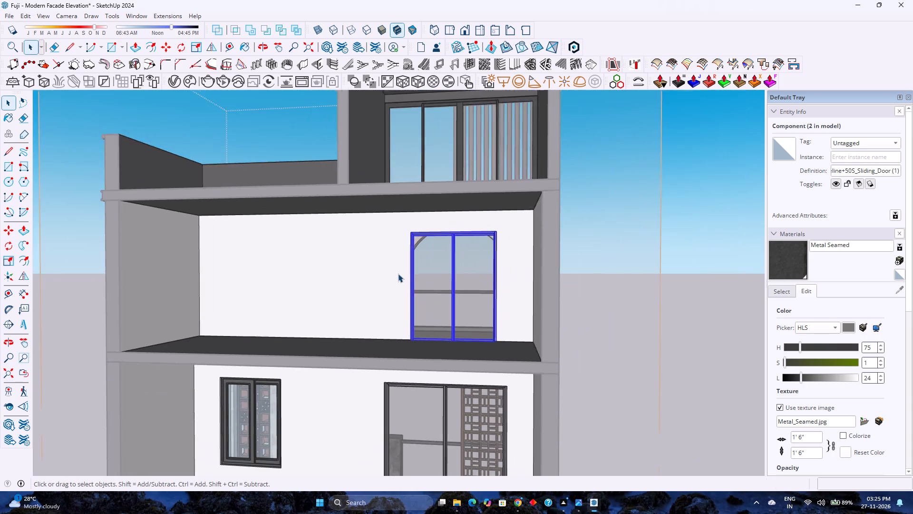
scroll(398, 274, "down", 4)
key("ctrl+s")
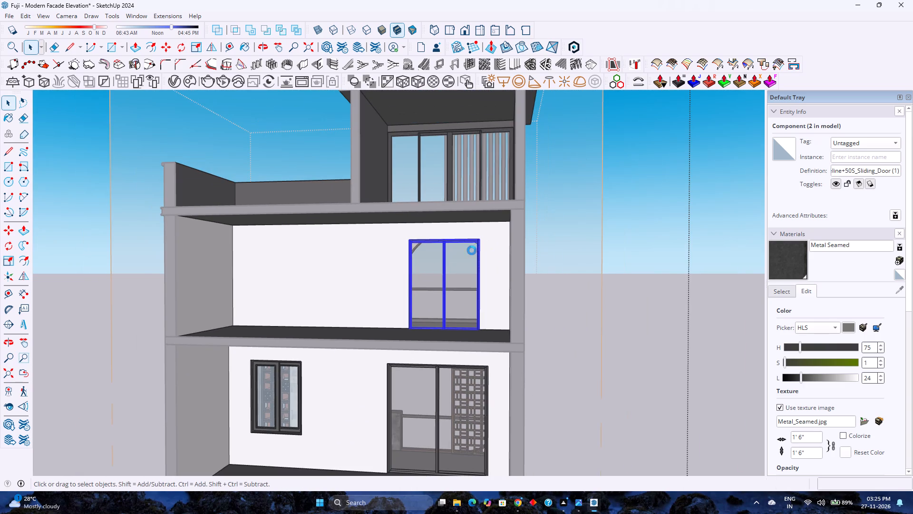
Open 3D Warehouse, dismiss the promotional offer, and search the models for Curtain.
left_click(136, 10)
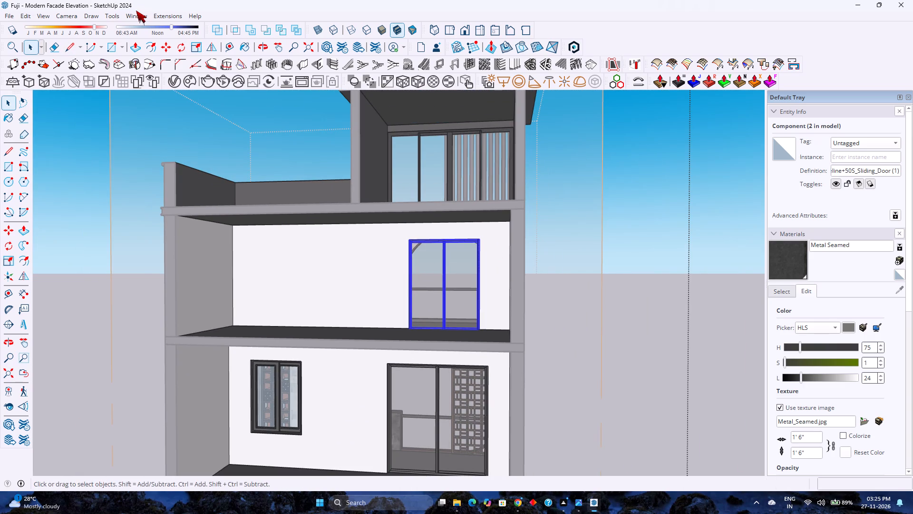
left_click(138, 17)
left_click(160, 93)
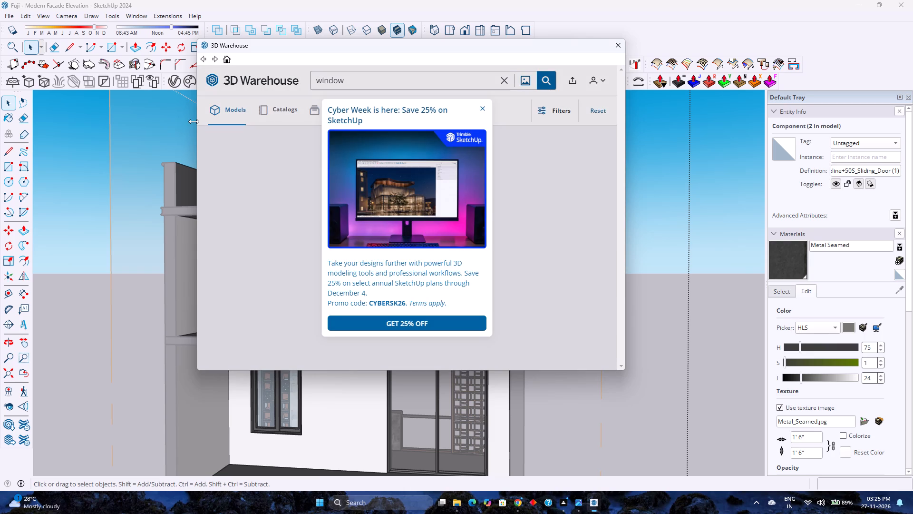
left_click(478, 106)
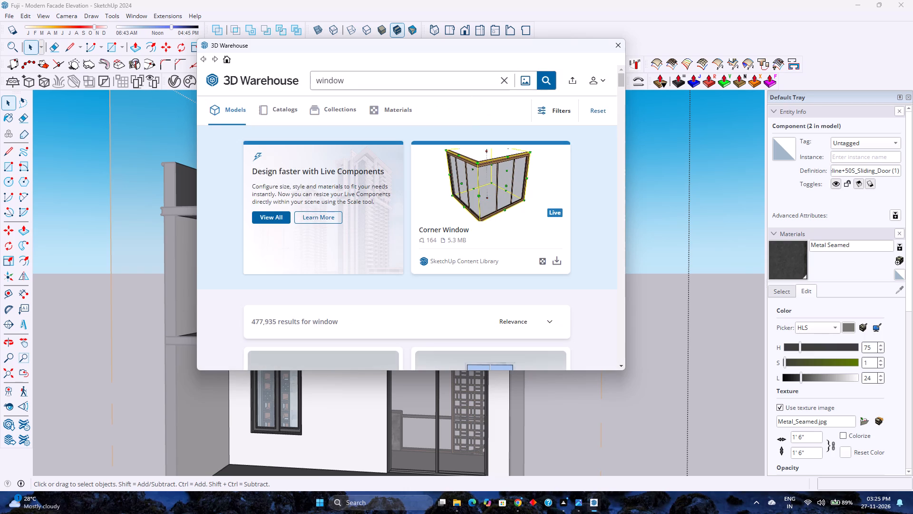
left_click(470, 85)
key("BackSpace")
key("BackSpace")
key("BackSpace")
key("BackSpace")
key("BackSpace")
key("BackSpace")
key("BackSpace")
key("BackSpace")
key("BackSpace")
key("BackSpace")
key("BackSpace")
key("BackSpace")
key("BackSpace")
key("BackSpace")
key("BackSpace")
key("BackSpace")
key("BackSpace")
key("BackSpace")
key("BackSpace")
key("BackSpace")
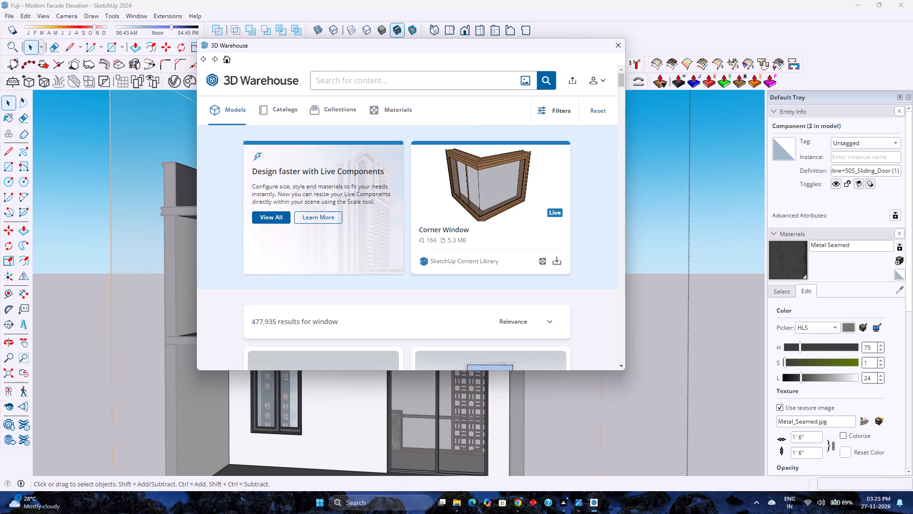
type("Curt")
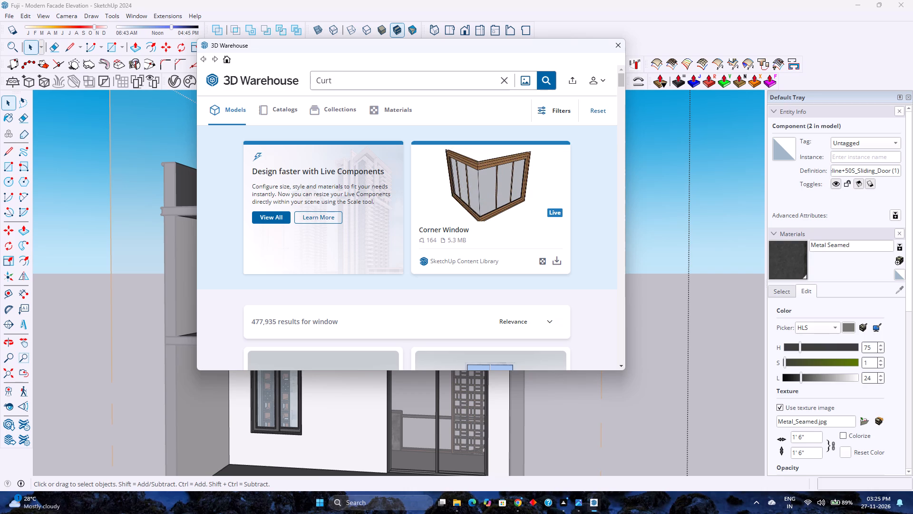
type("ain")
key("Return")
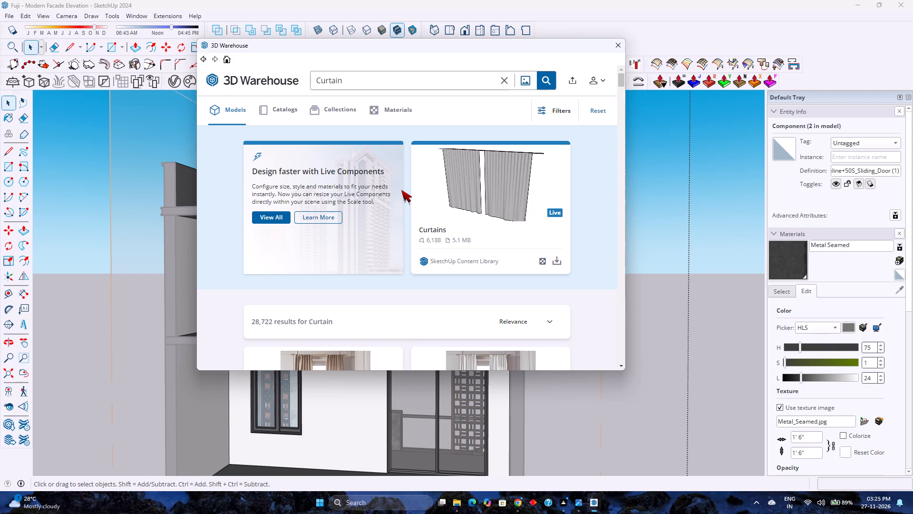
Browse the curtain models in the search results for one that suits the sliding door openings.
scroll(409, 227, "down", 2)
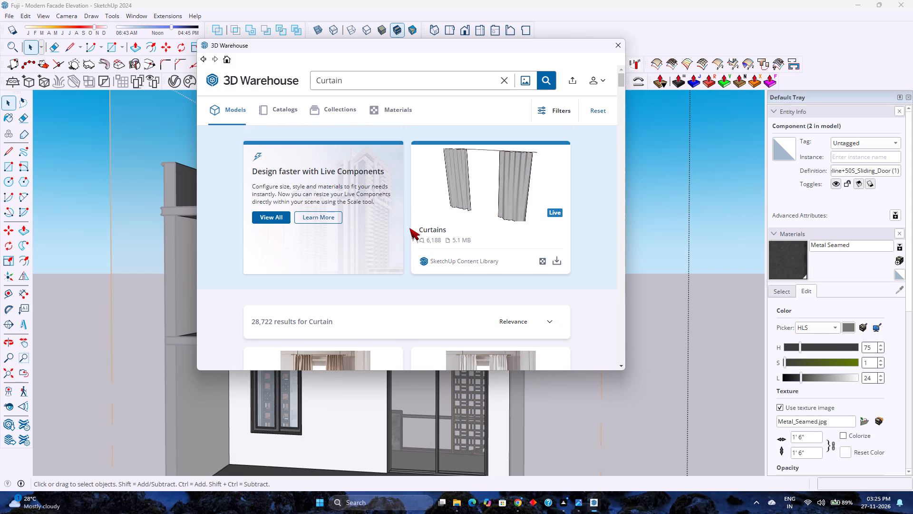
scroll(409, 228, "down", 11)
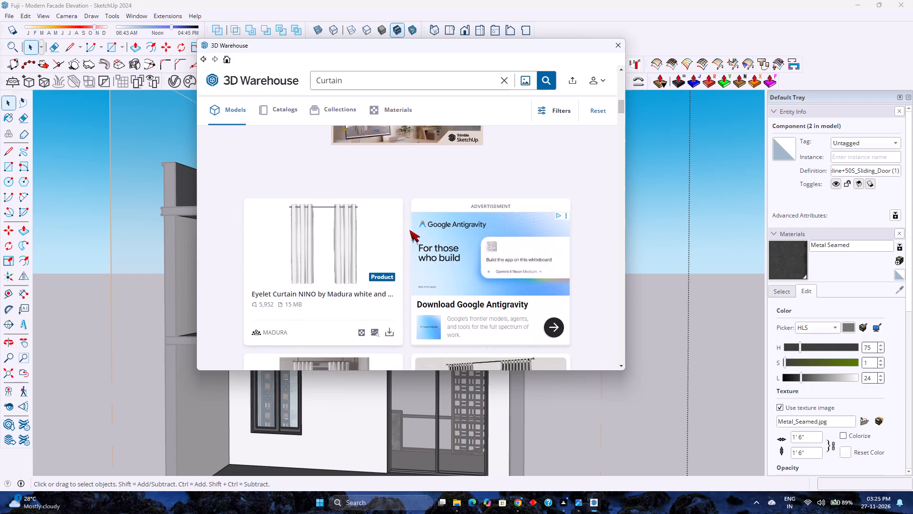
scroll(409, 230, "down", 3)
scroll(409, 230, "up", 1)
scroll(409, 230, "down", 16)
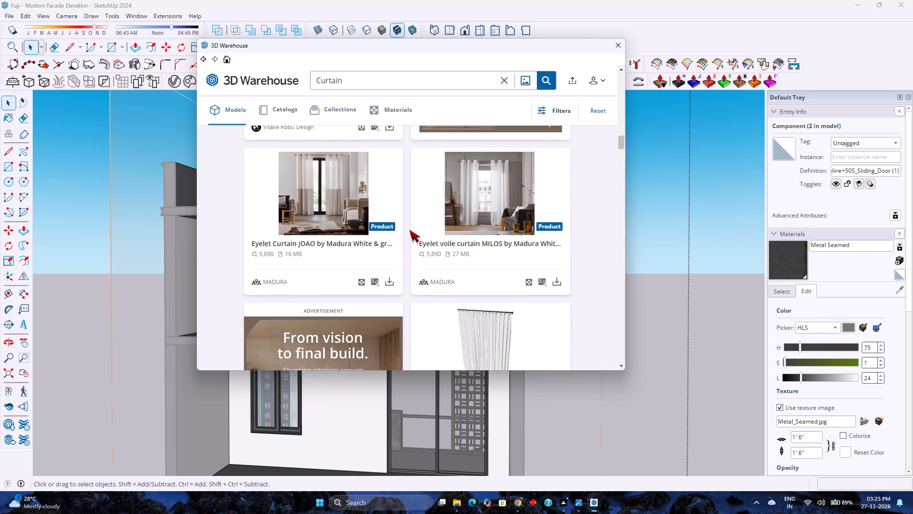
scroll(409, 230, "down", 5)
scroll(409, 230, "up", 3)
scroll(409, 230, "down", 5)
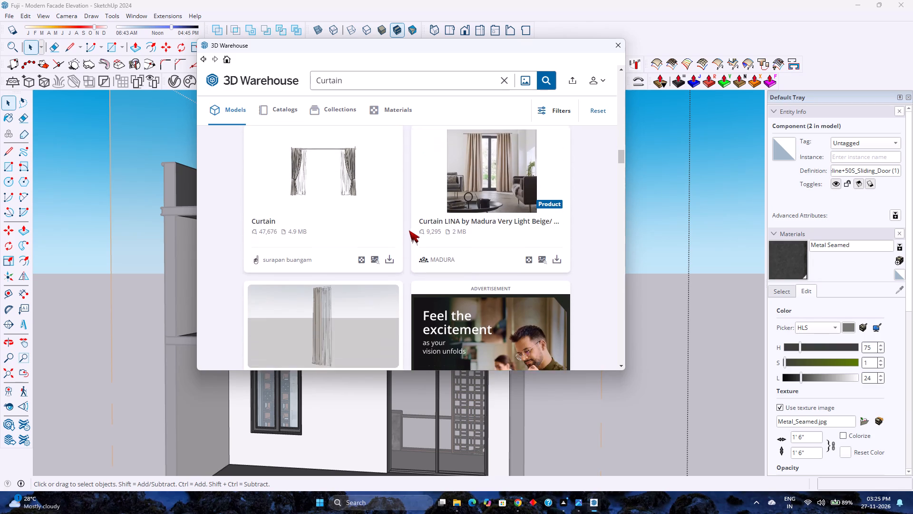
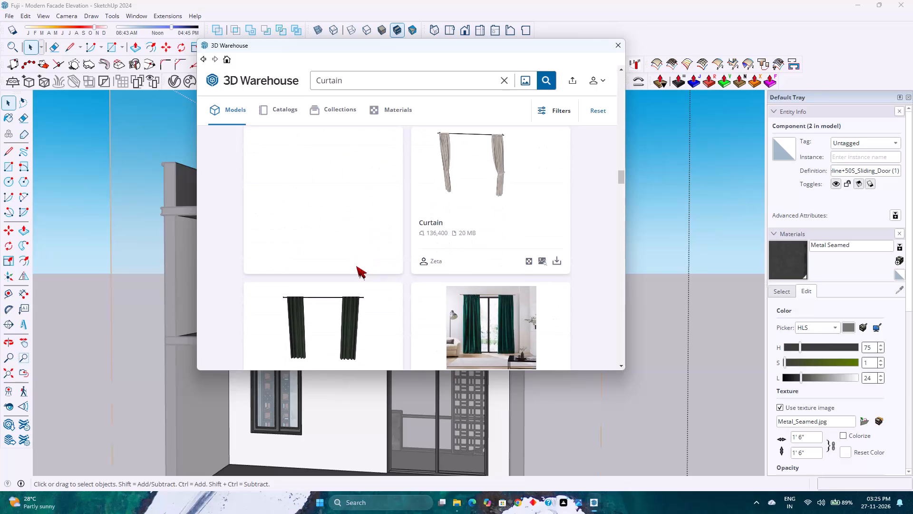
Browse further through the Curtain search results for a curtain model that suits the sliding door openings.
scroll(356, 266, "down", 12)
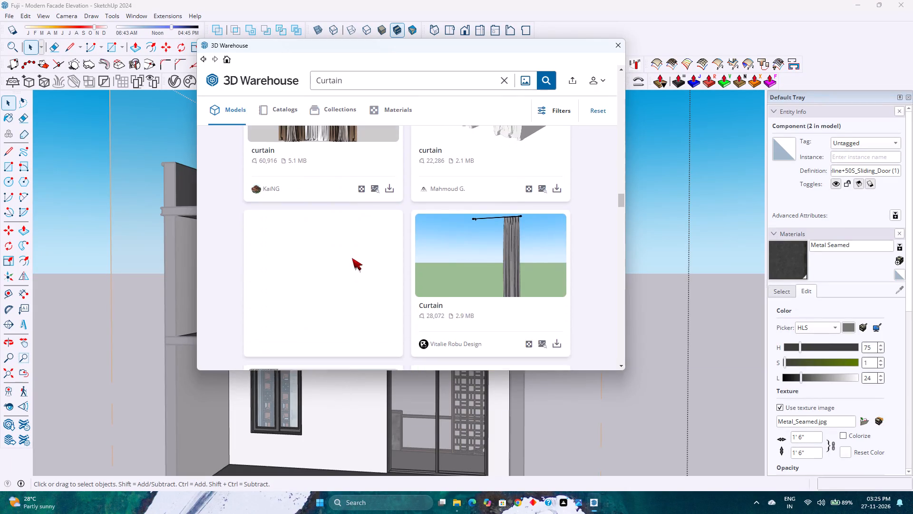
scroll(352, 257, "down", 12)
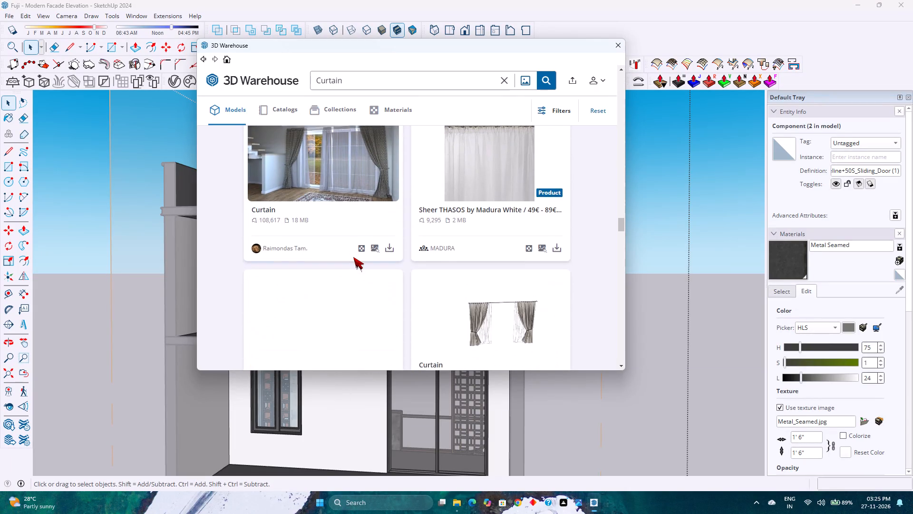
scroll(353, 257, "down", 8)
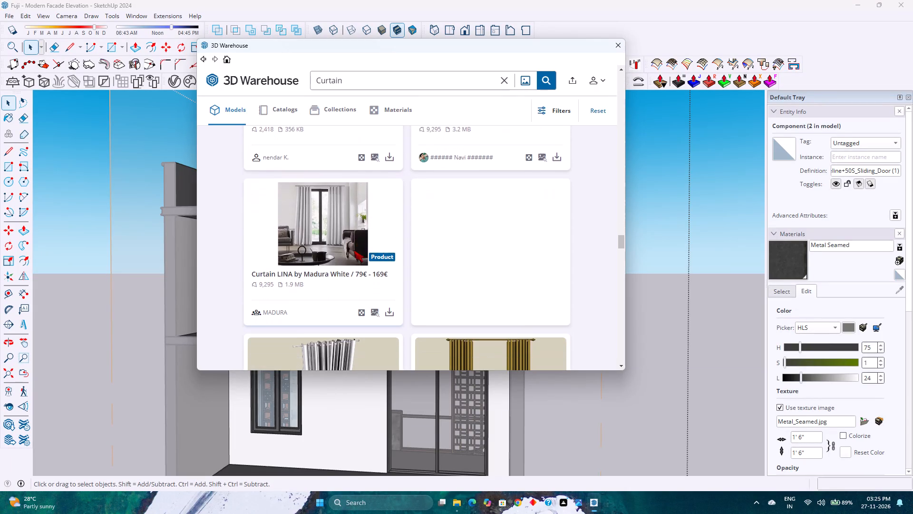
scroll(353, 250, "down", 10)
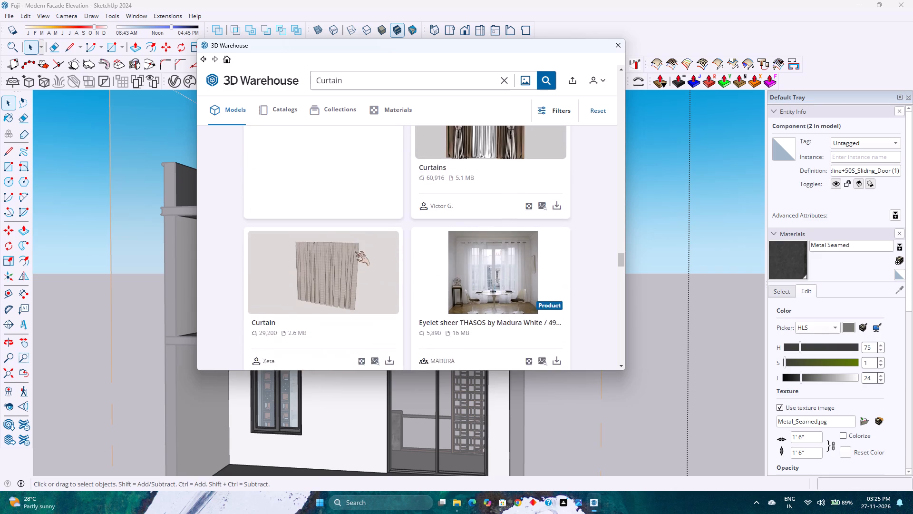
scroll(355, 251, "down", 6)
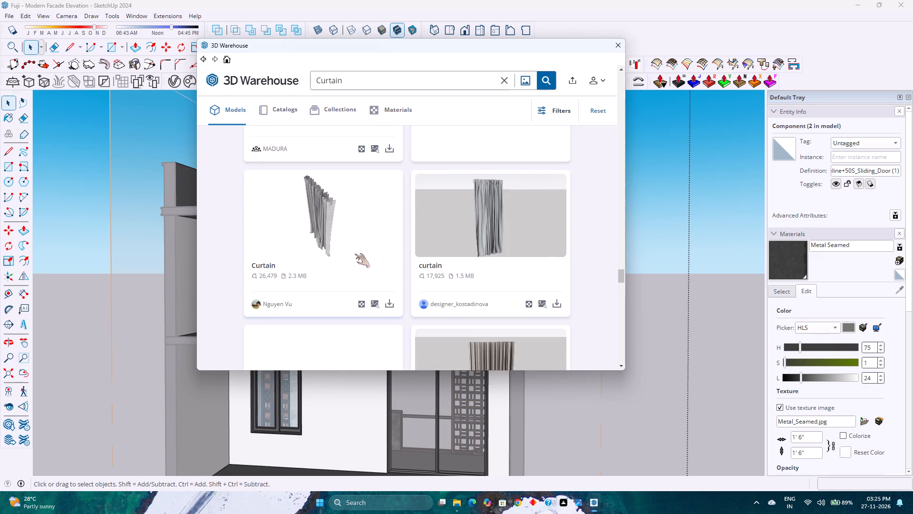
scroll(355, 254, "down", 8)
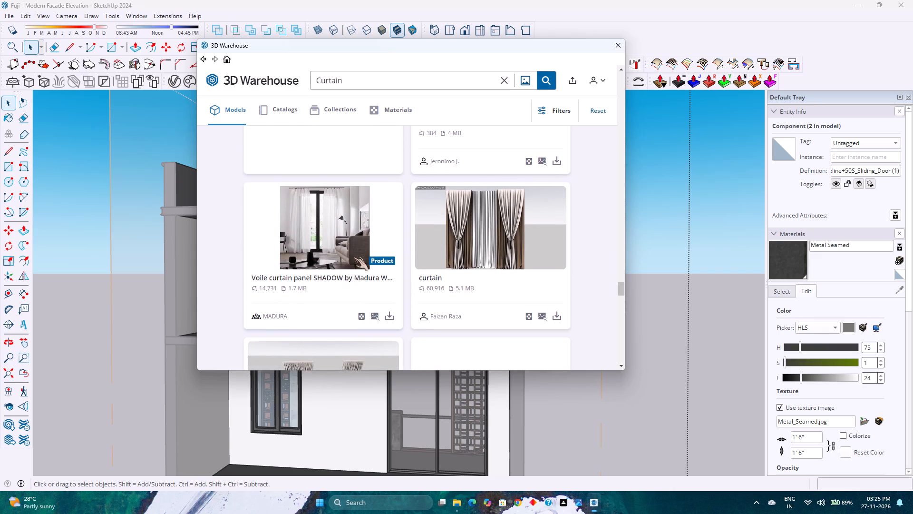
scroll(353, 257, "down", 7)
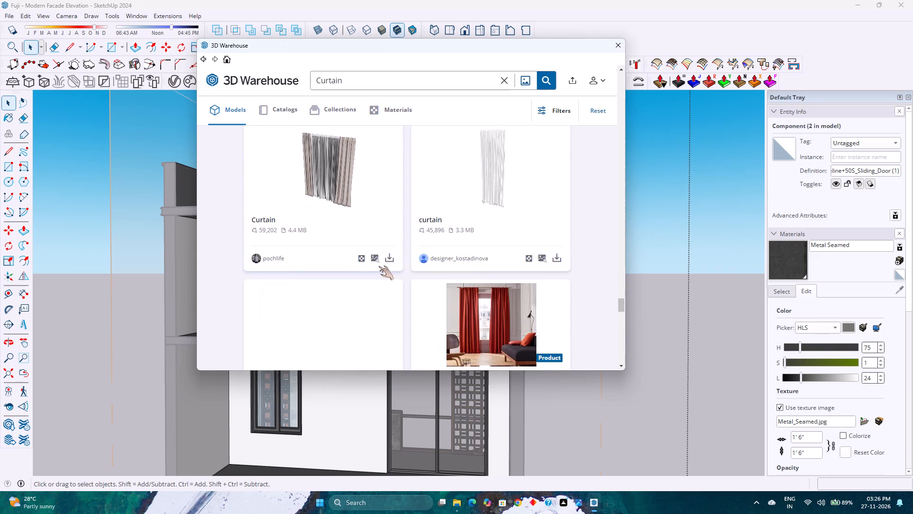
scroll(379, 266, "down", 13)
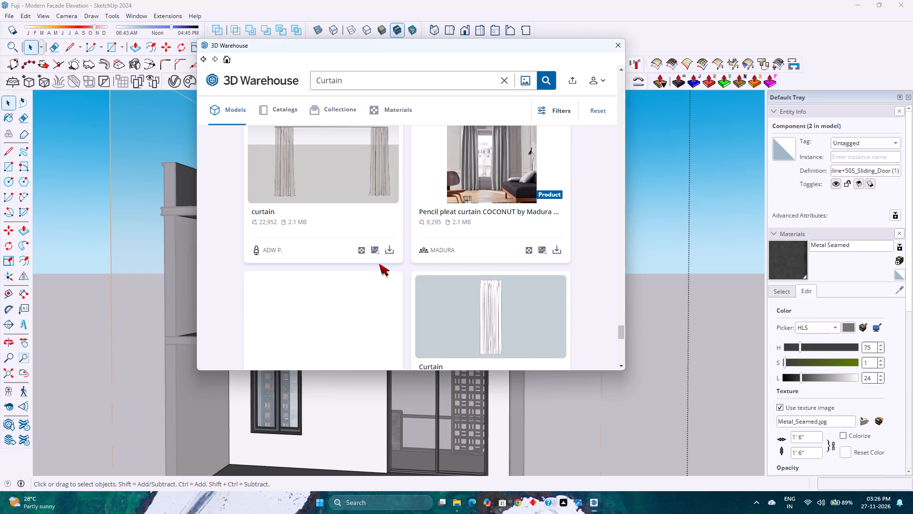
scroll(379, 263, "down", 11)
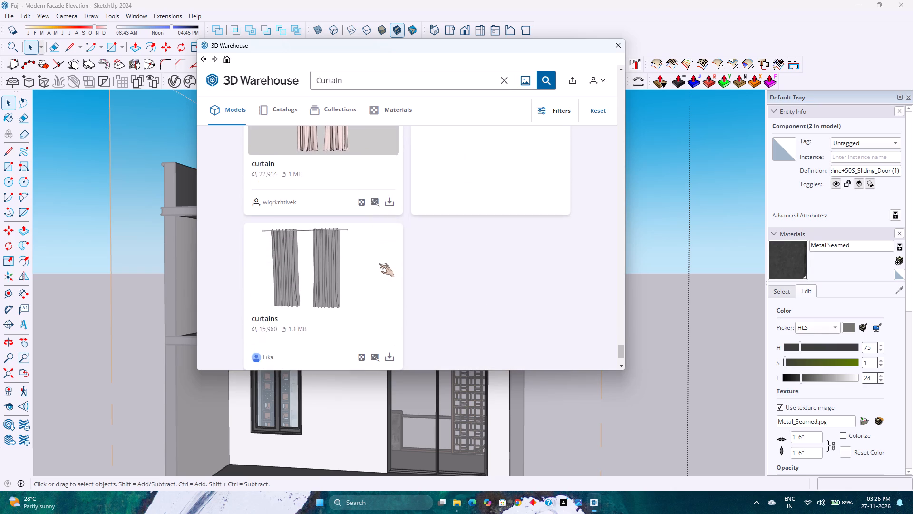
scroll(379, 263, "down", 3)
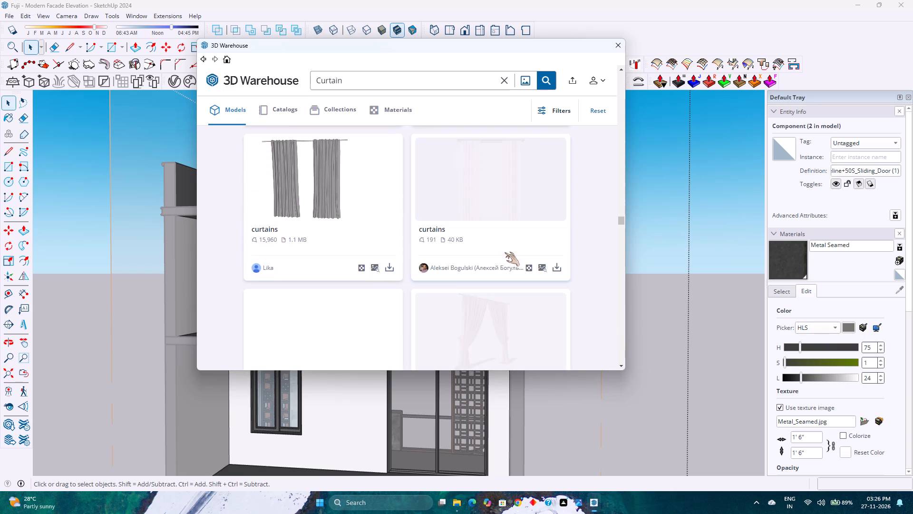
scroll(413, 260, "down", 6)
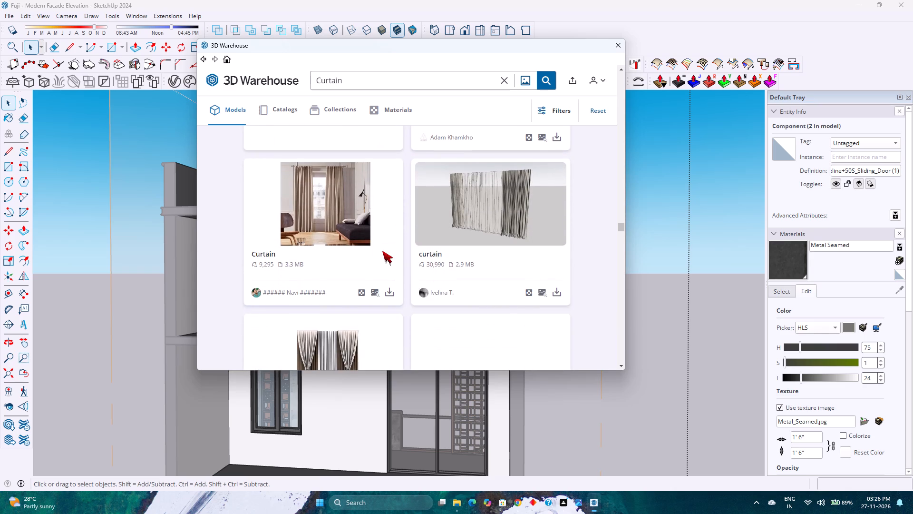
scroll(382, 250, "down", 7)
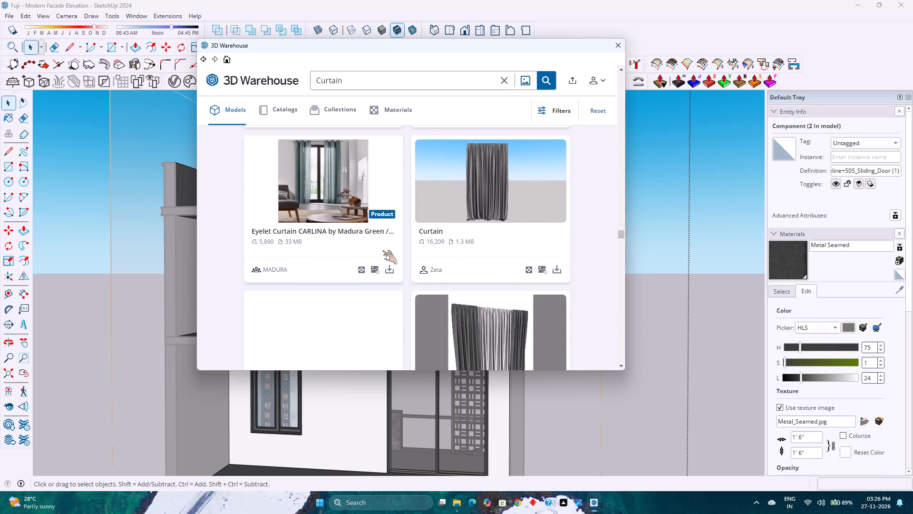
scroll(382, 250, "down", 8)
scroll(384, 248, "up", 2)
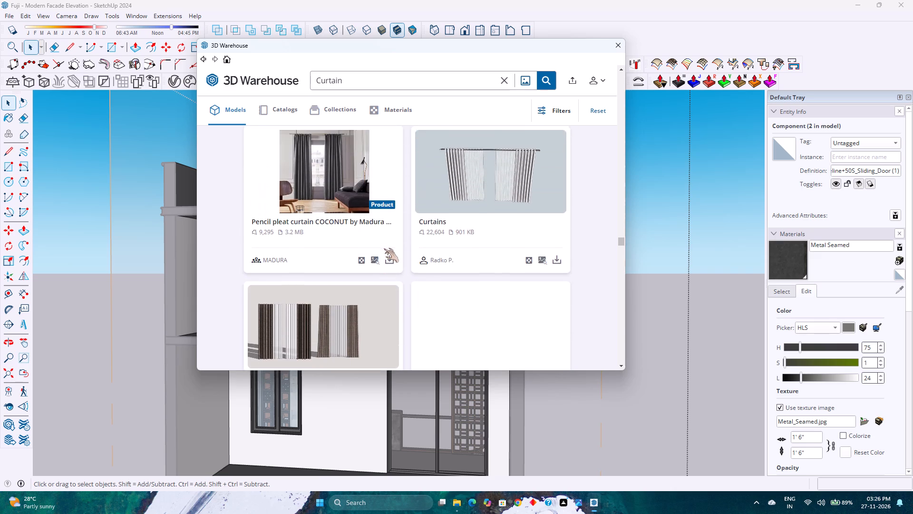
scroll(384, 248, "down", 8)
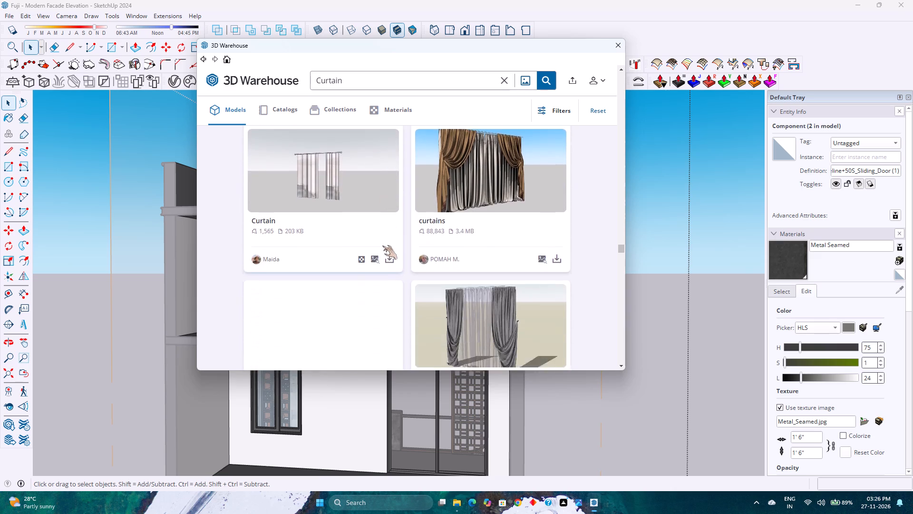
scroll(382, 245, "down", 5)
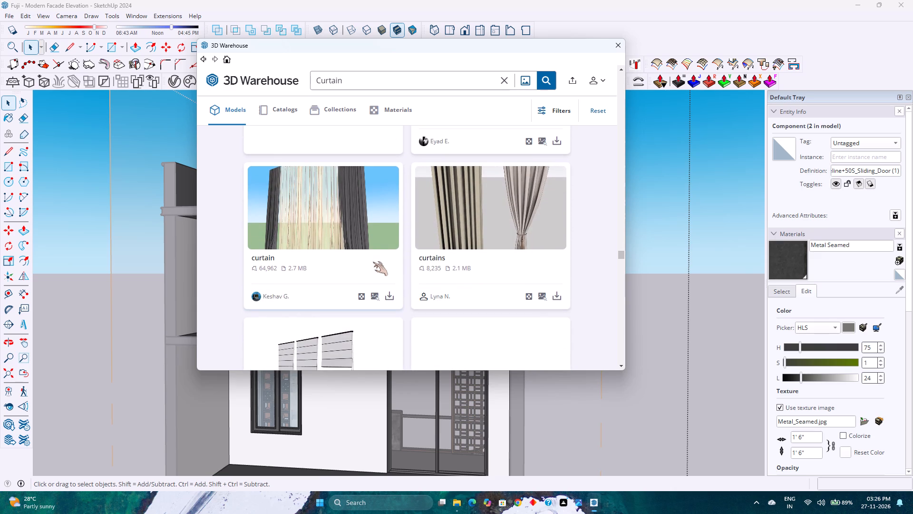
scroll(368, 257, "down", 1)
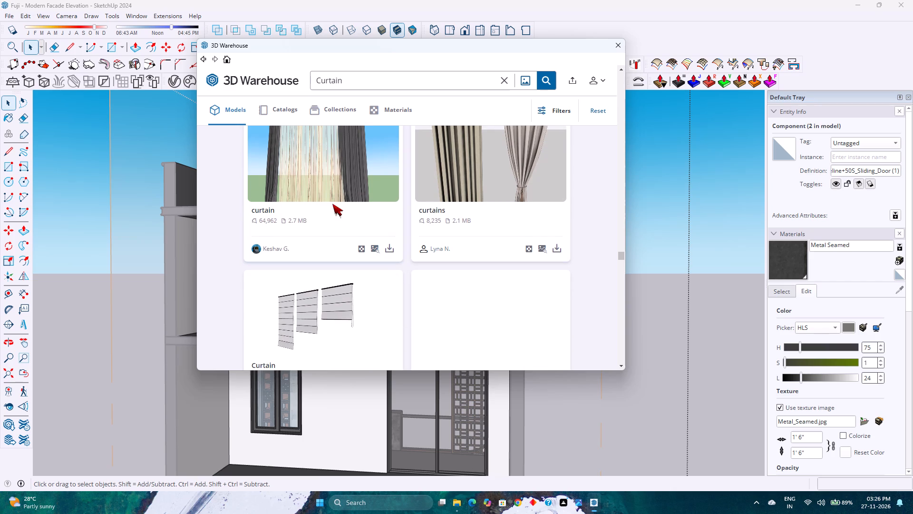
Open the curtain model with dark side drapes and a light striped centre, and examine its preview and model info.
left_click(329, 202)
left_click(331, 221)
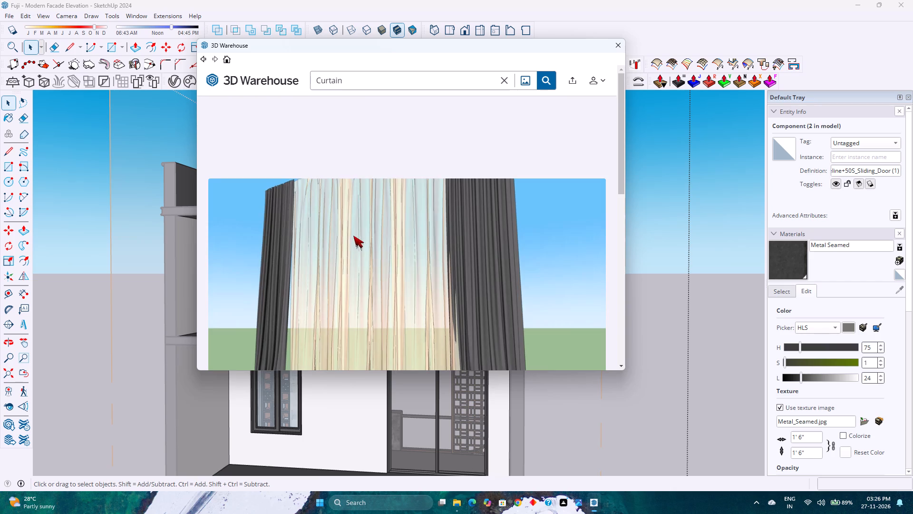
scroll(377, 232, "down", 4)
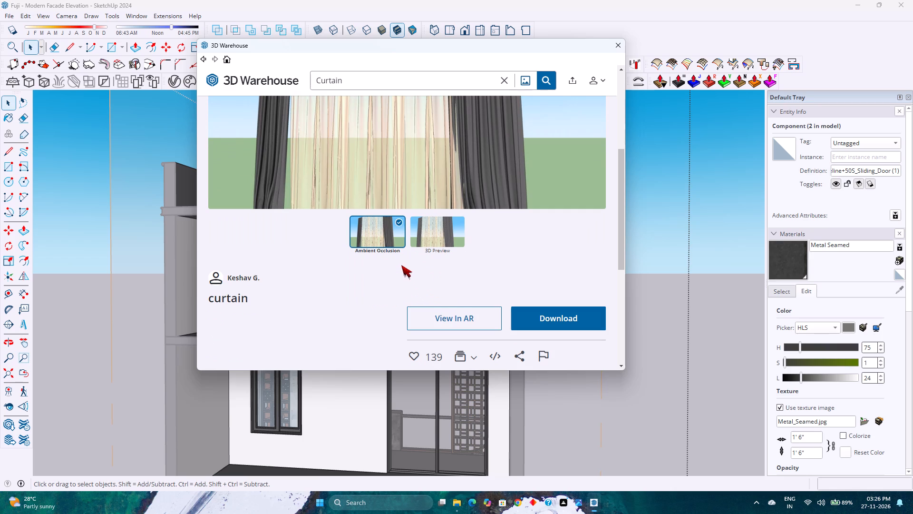
scroll(396, 262, "down", 5)
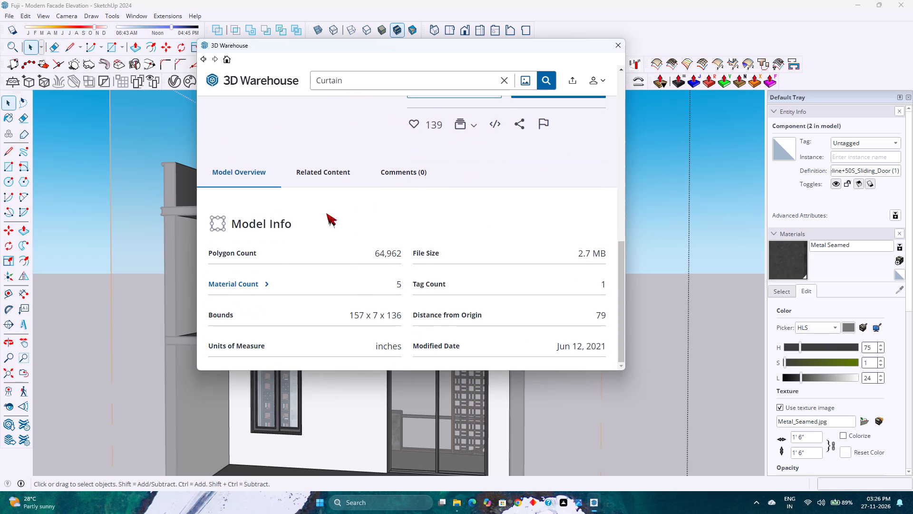
Examine the related models and collections listed under this curtain model's related content.
left_click(333, 169)
scroll(407, 214, "down", 2)
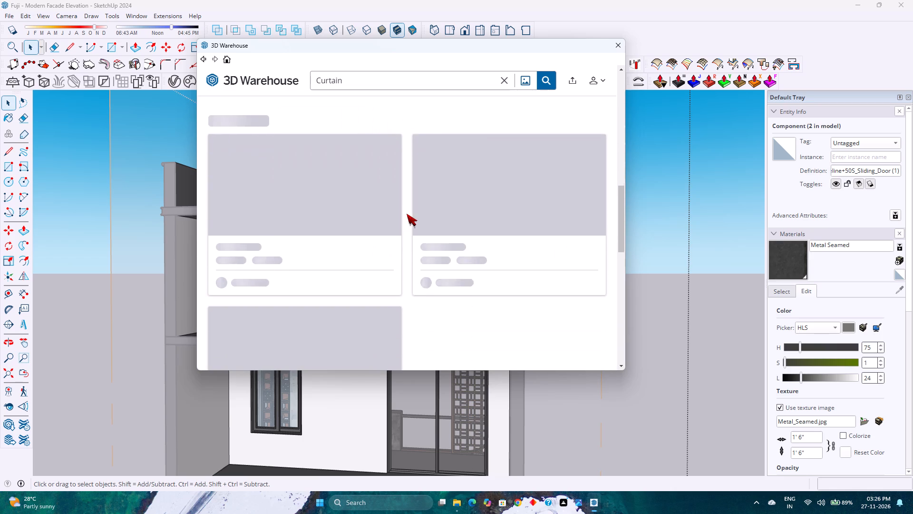
scroll(399, 208, "down", 8)
scroll(399, 208, "up", 10)
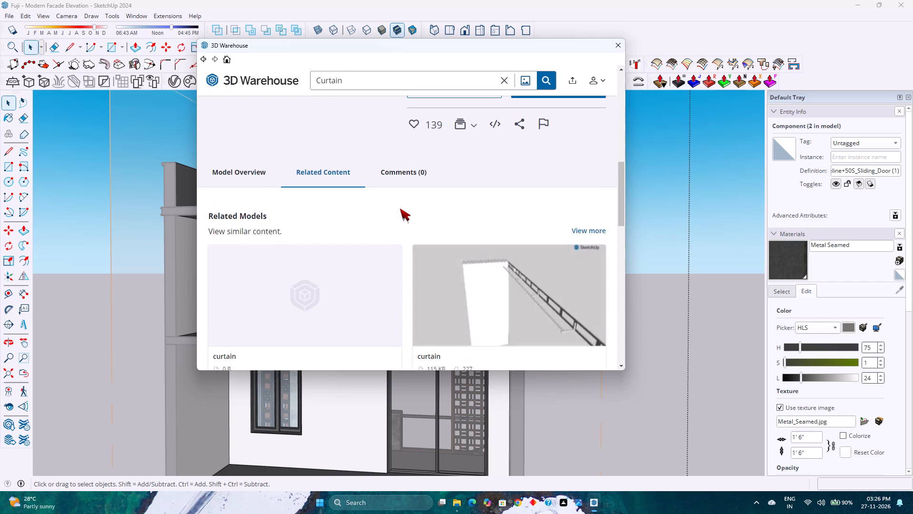
scroll(400, 218, "down", 6)
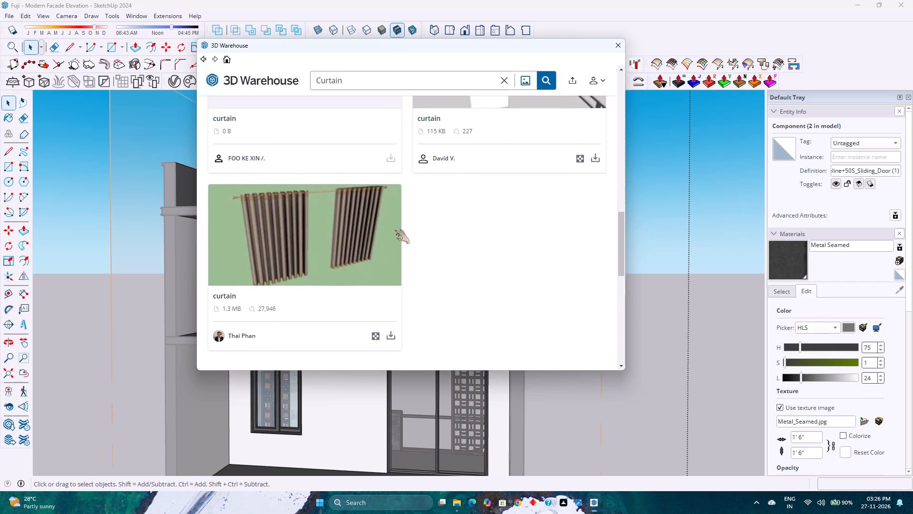
scroll(395, 230, "down", 7)
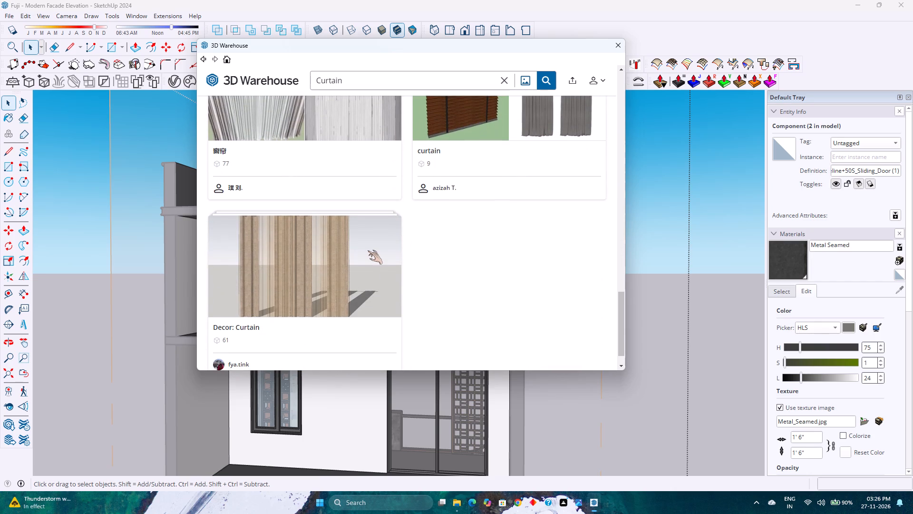
Open the Decor: Curtain collection and look through its models for a suitable curtain.
left_click(368, 250)
scroll(384, 234, "up", 1)
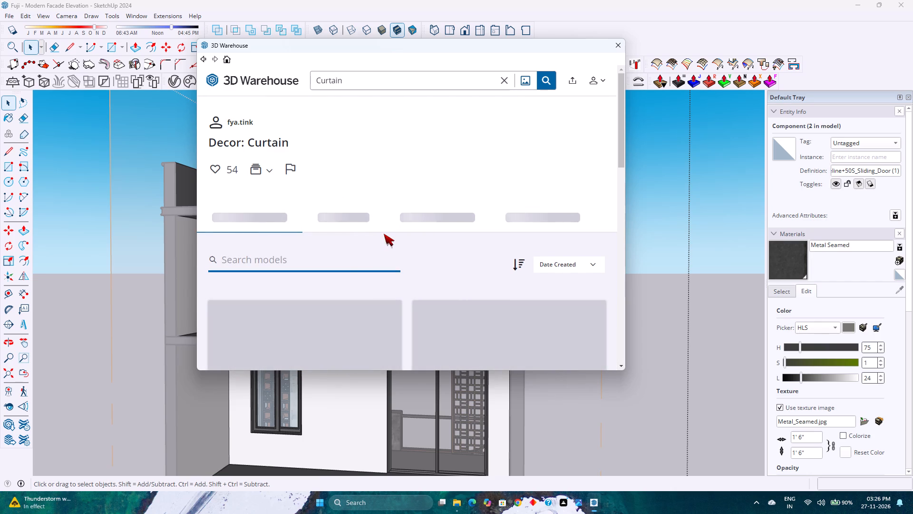
scroll(384, 234, "up", 2)
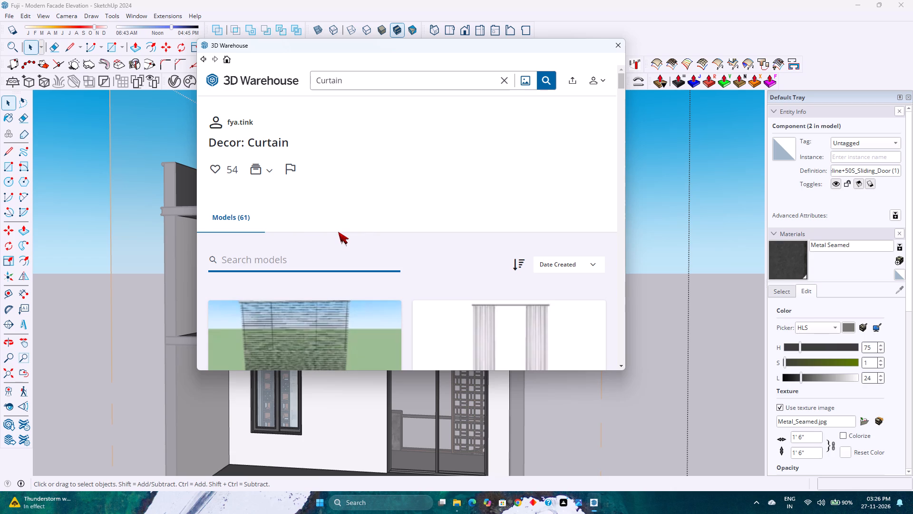
scroll(377, 237, "up", 5)
scroll(319, 242, "down", 4)
scroll(358, 245, "down", 12)
scroll(337, 258, "up", 2)
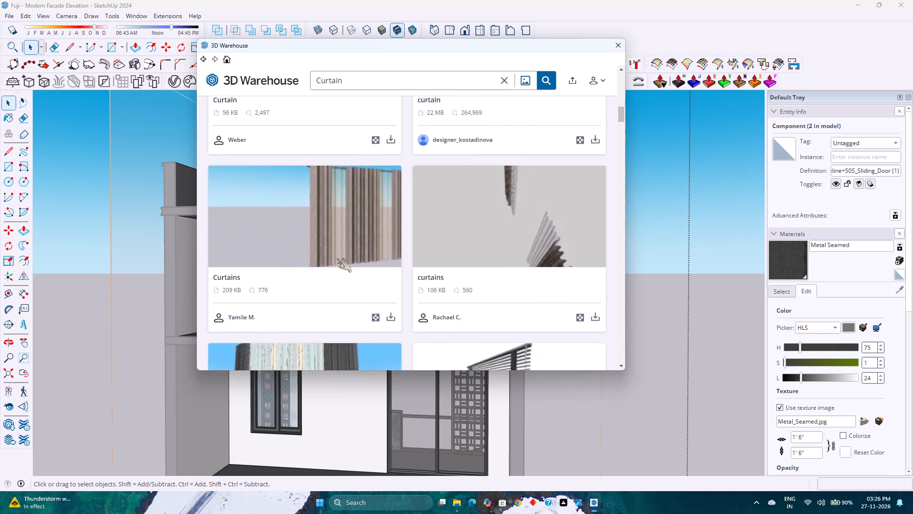
scroll(337, 258, "down", 4)
scroll(393, 261, "down", 4)
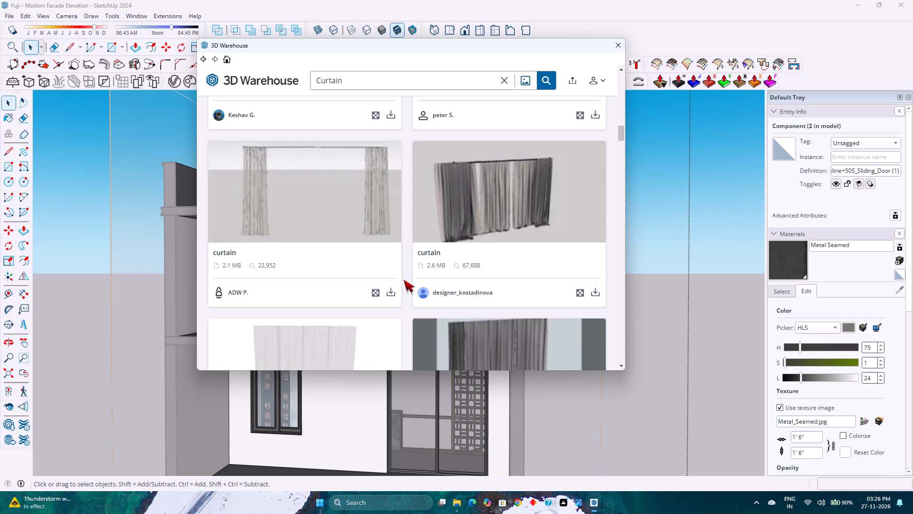
scroll(398, 269, "up", 19)
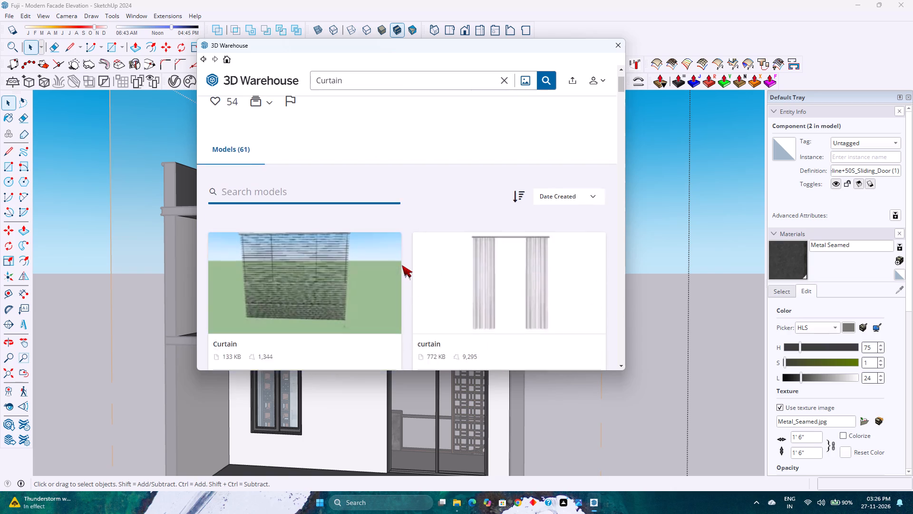
scroll(402, 265, "up", 10)
scroll(402, 265, "down", 14)
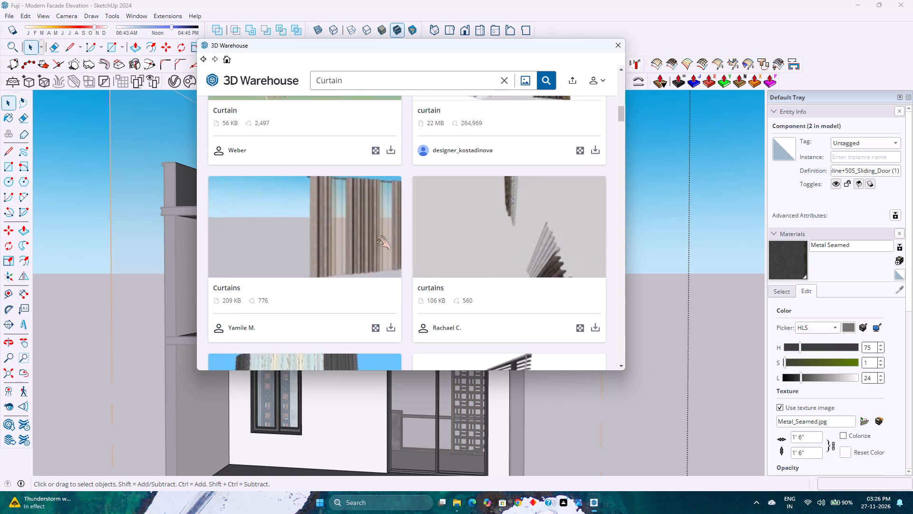
scroll(376, 236, "down", 10)
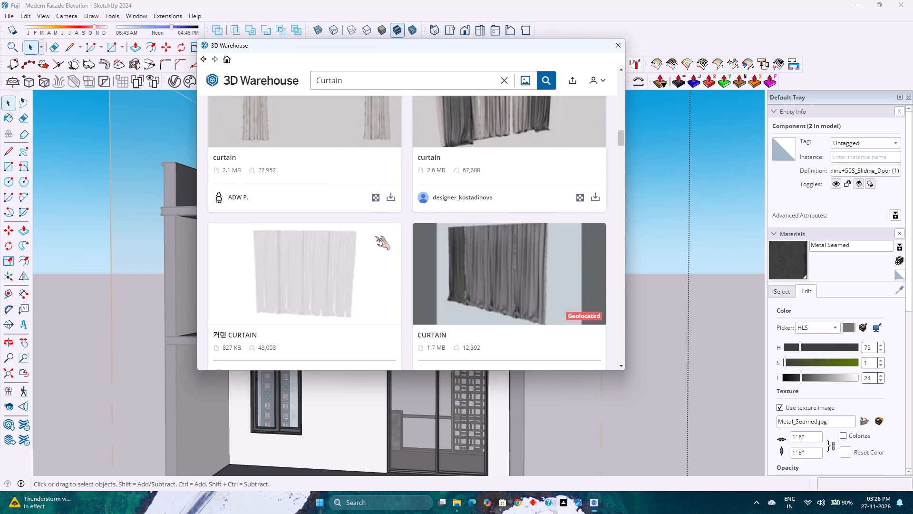
scroll(375, 236, "up", 10)
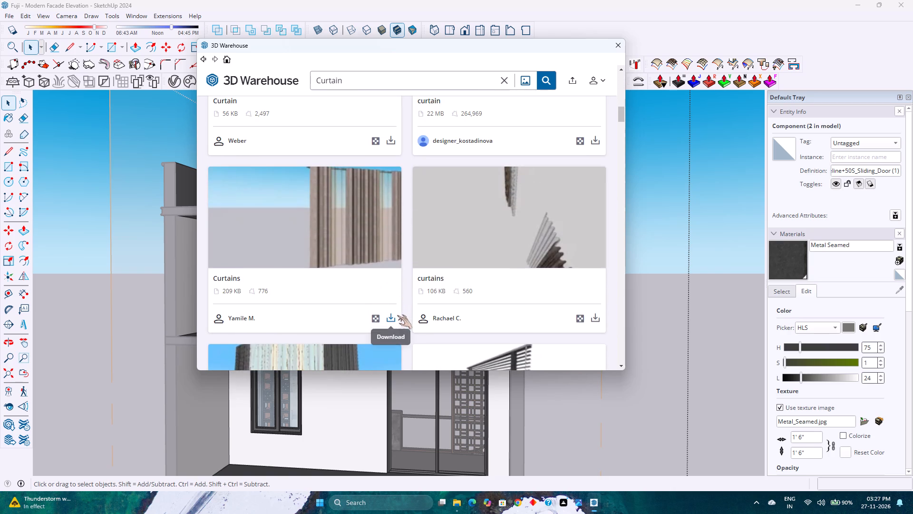
Download the 209 KB brown pleated Curtains model from the Decor: Curtain collection.
left_click(395, 315)
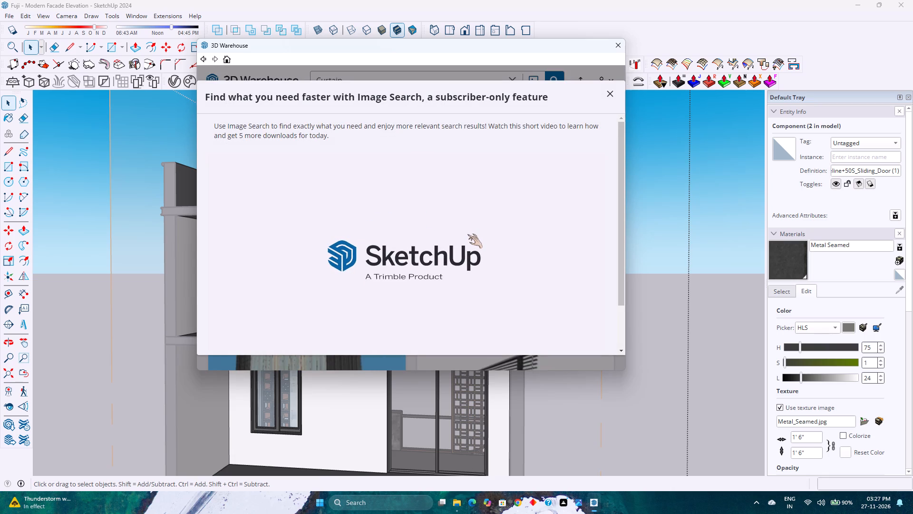
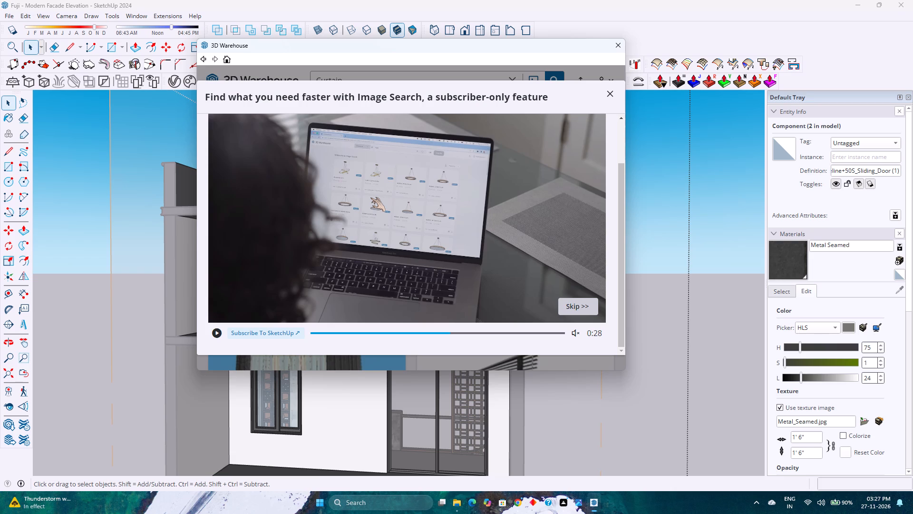
Load the 209 KB Curtains model directly into the model and place it beside the upper-floor sliding door.
left_click(569, 306)
left_click(497, 338)
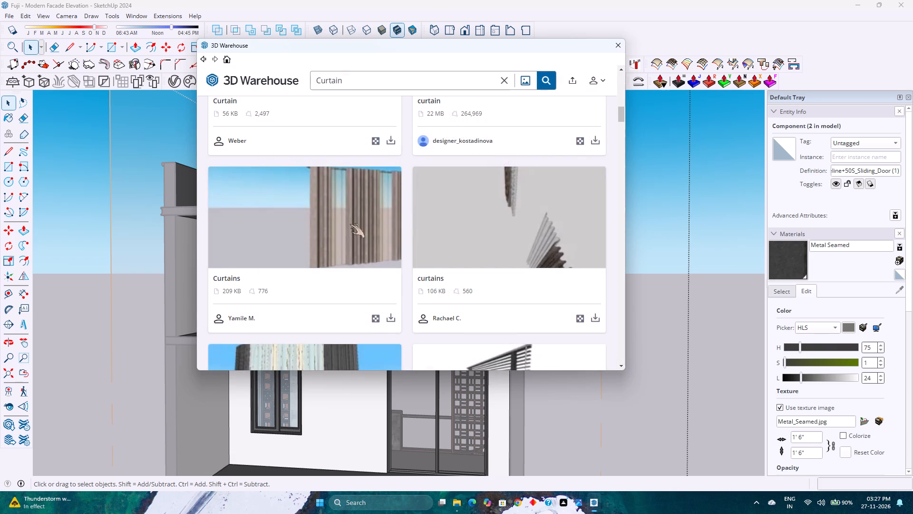
scroll(360, 223, "down", 3)
scroll(362, 226, "up", 2)
left_click(391, 271)
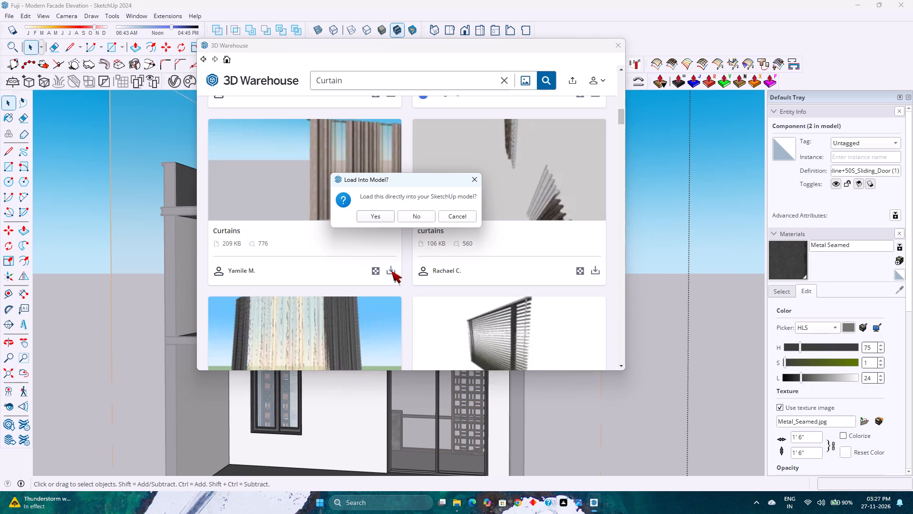
left_click(381, 220)
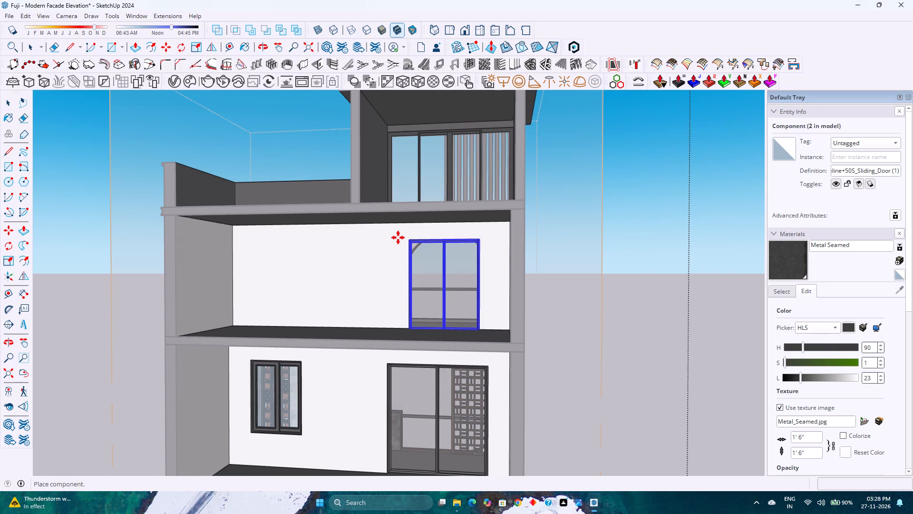
scroll(418, 339, "up", 5)
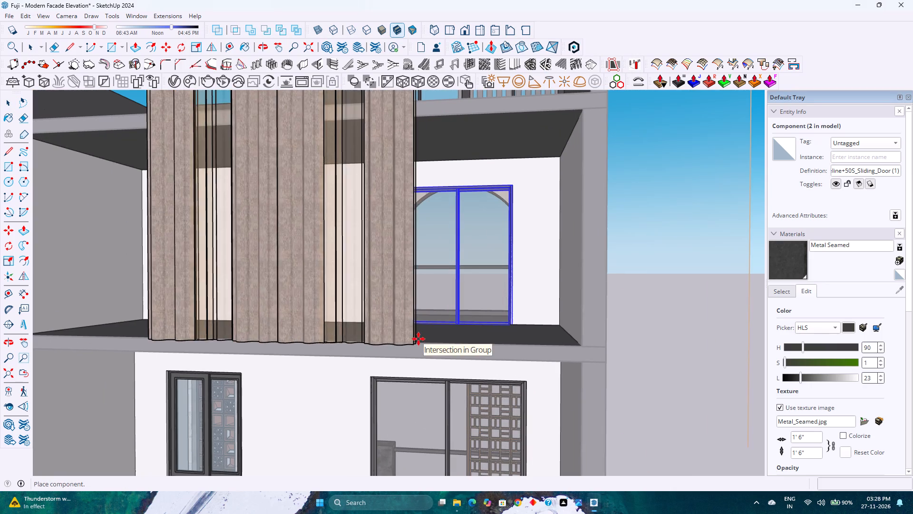
left_click(420, 324)
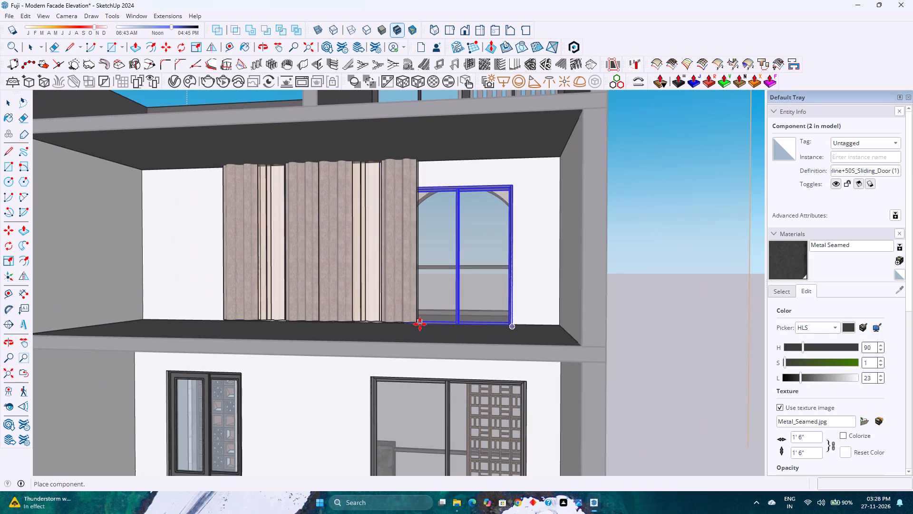
Scale the placed curtains uniformly to about 0.70 so they fit below the upper-floor ceiling.
middle_click_drag(416, 300, 399, 353)
middle_click(399, 353)
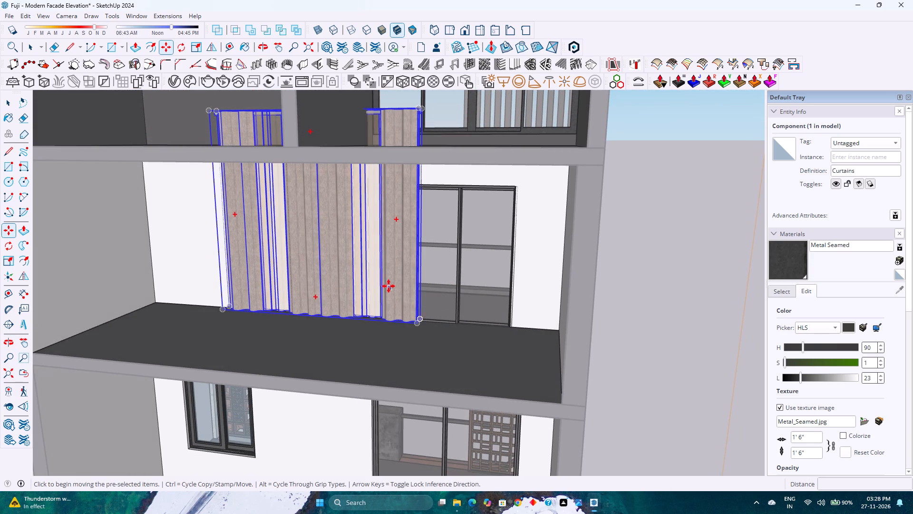
key("s")
left_click(209, 113)
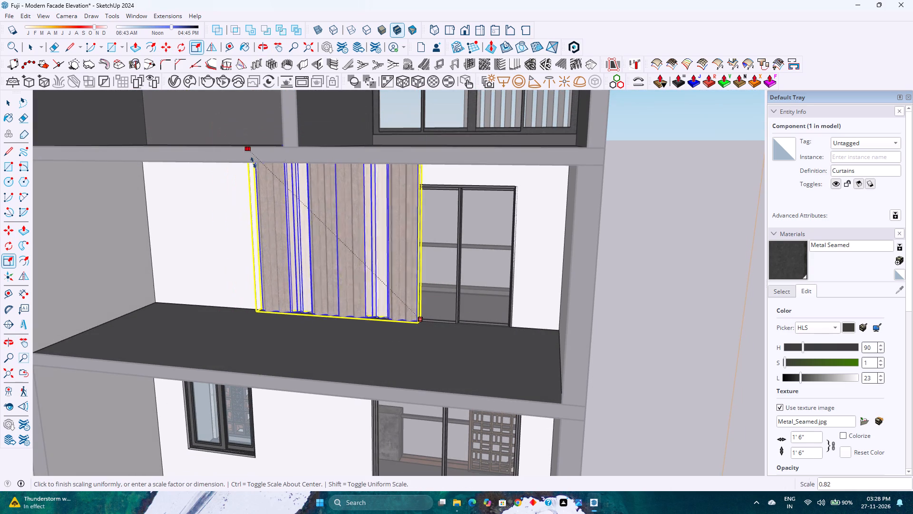
left_click(273, 175)
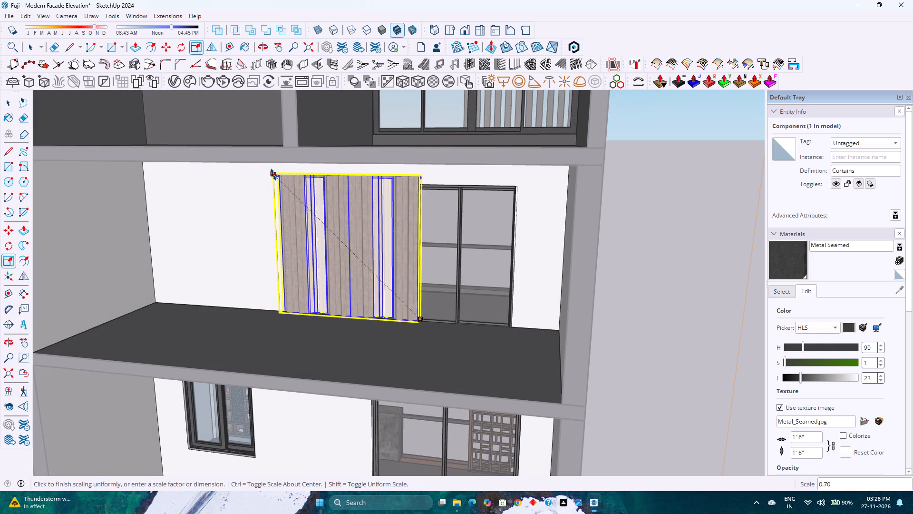
Move the curtains along the red axis by their rod-end corner so they cover the upper-floor sliding door.
scroll(296, 201, "up", 1)
middle_click_drag(296, 201, 296, 160)
scroll(377, 194, "up", 2)
key("m")
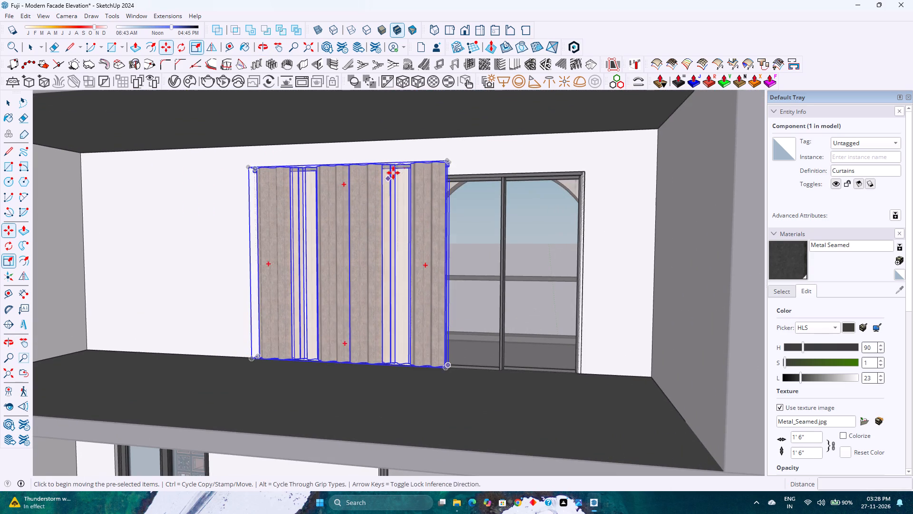
scroll(465, 154, "up", 4)
middle_click_drag(452, 168, 440, 178)
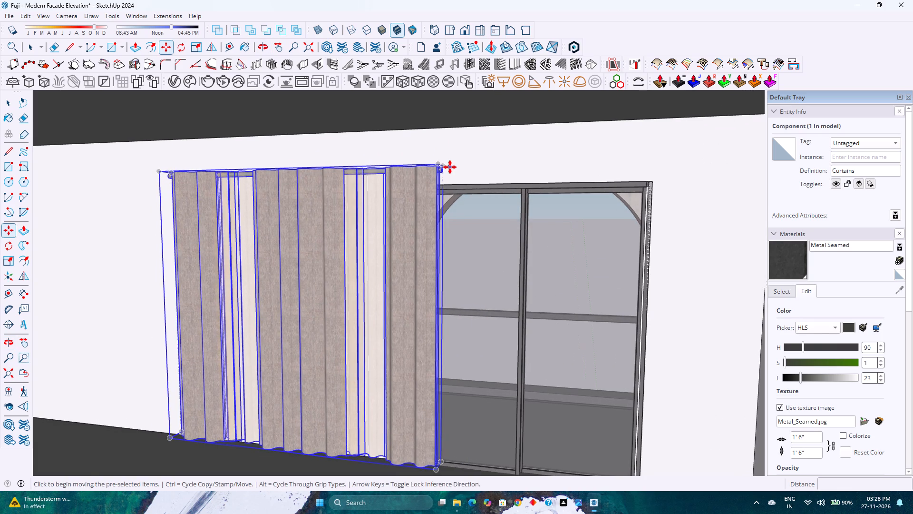
scroll(452, 167, "up", 5)
middle_click_drag(450, 170, 397, 190)
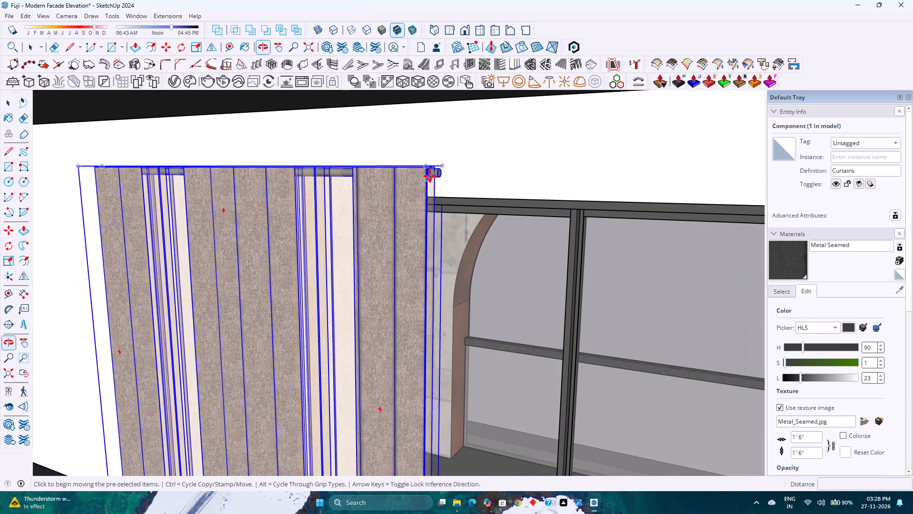
scroll(447, 166, "up", 4)
middle_click_drag(444, 171, 355, 182)
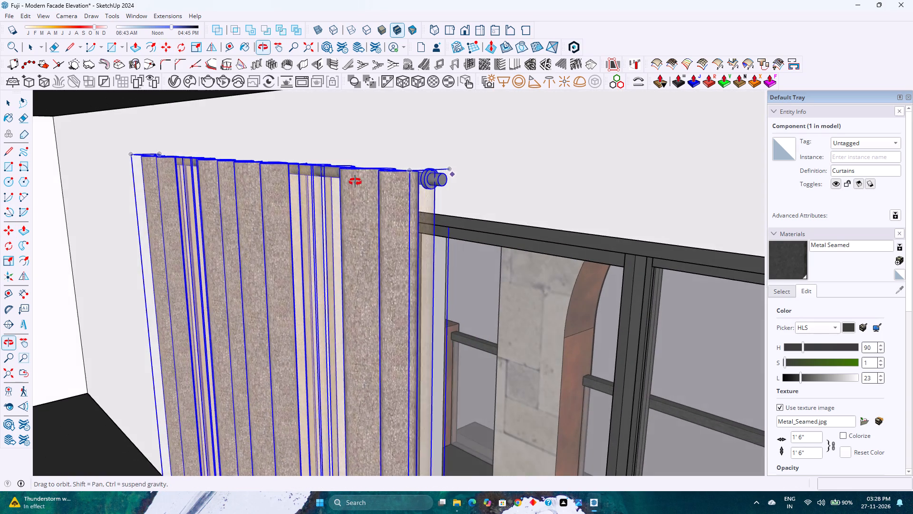
middle_click_drag(355, 182, 354, 182)
left_click(451, 169)
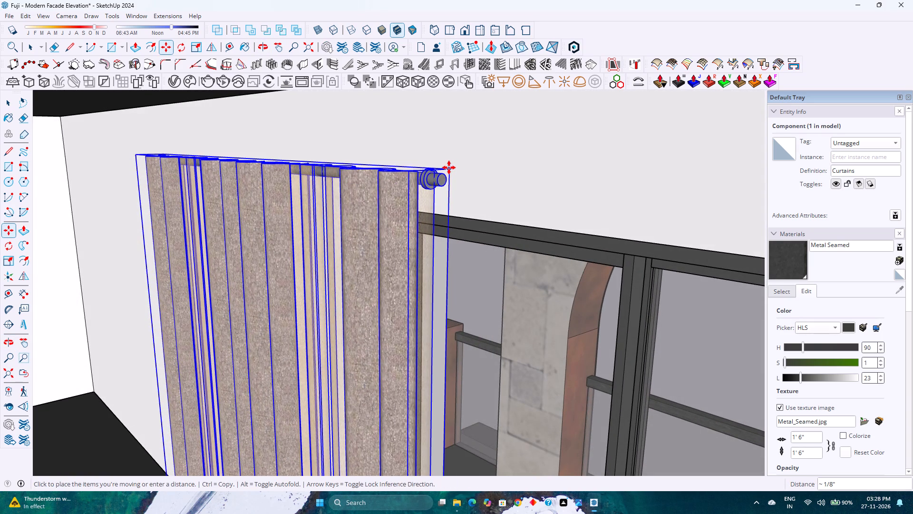
left_click(449, 168)
left_click(447, 170)
scroll(440, 174, "down", 3)
middle_click_drag(429, 179, 581, 153)
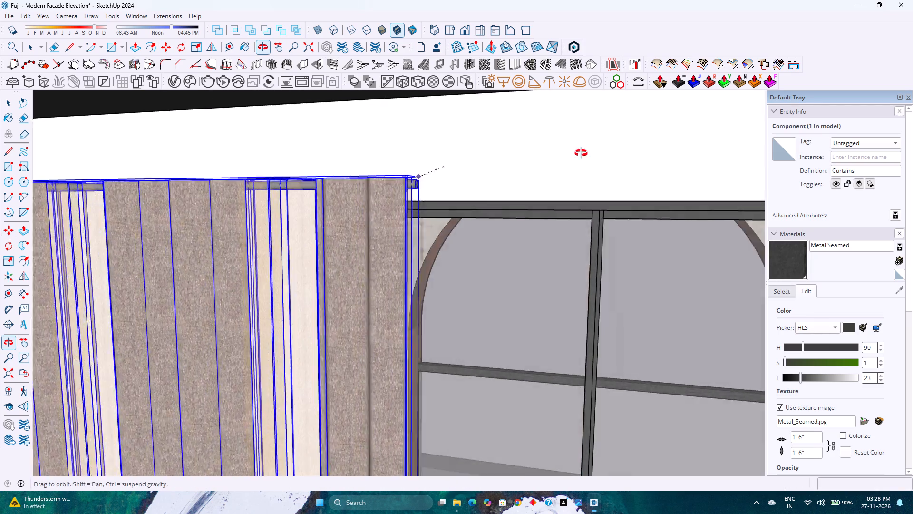
middle_click_drag(581, 153, 594, 150)
scroll(593, 153, "down", 10)
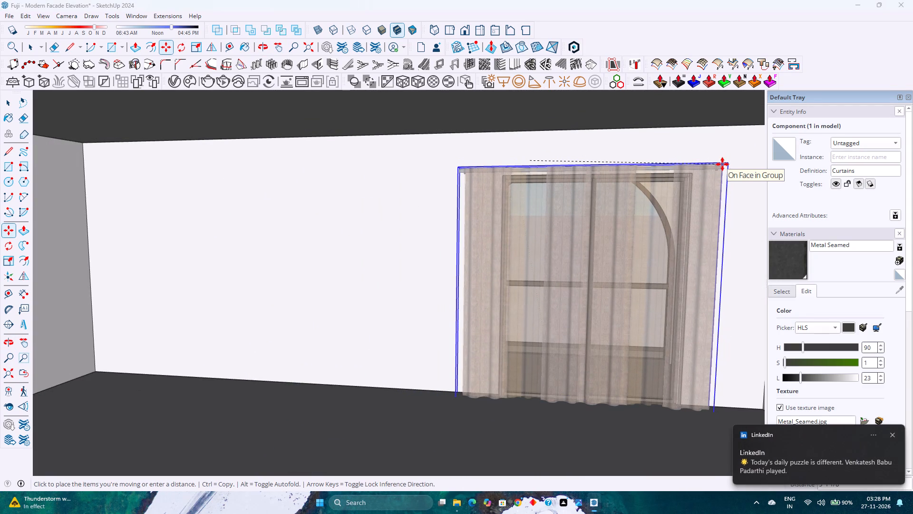
key("Right")
left_click(736, 165)
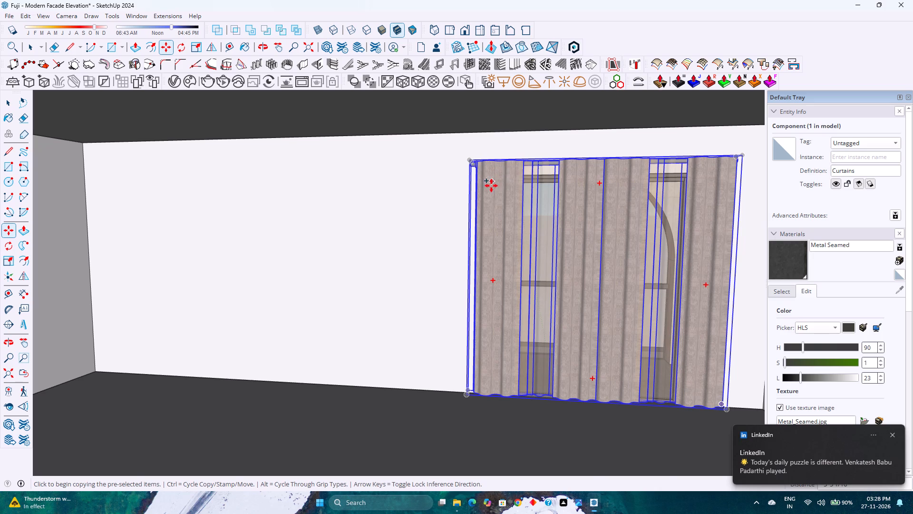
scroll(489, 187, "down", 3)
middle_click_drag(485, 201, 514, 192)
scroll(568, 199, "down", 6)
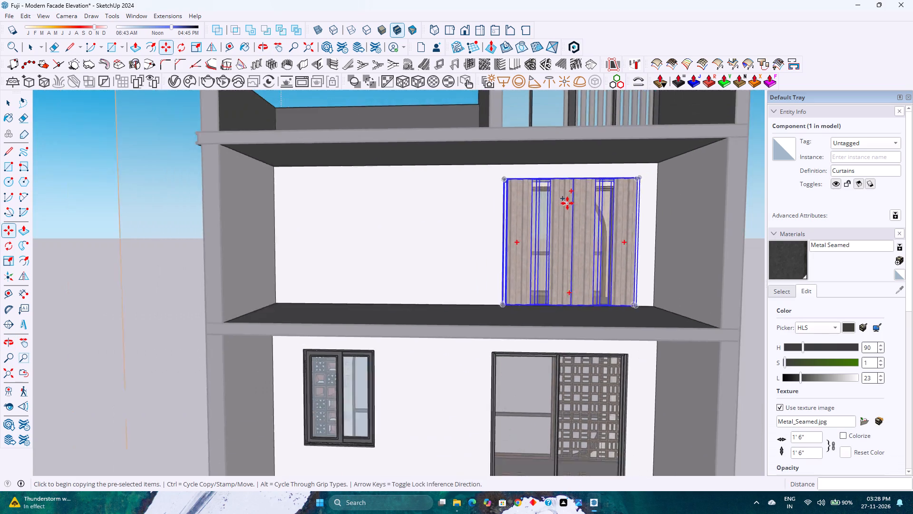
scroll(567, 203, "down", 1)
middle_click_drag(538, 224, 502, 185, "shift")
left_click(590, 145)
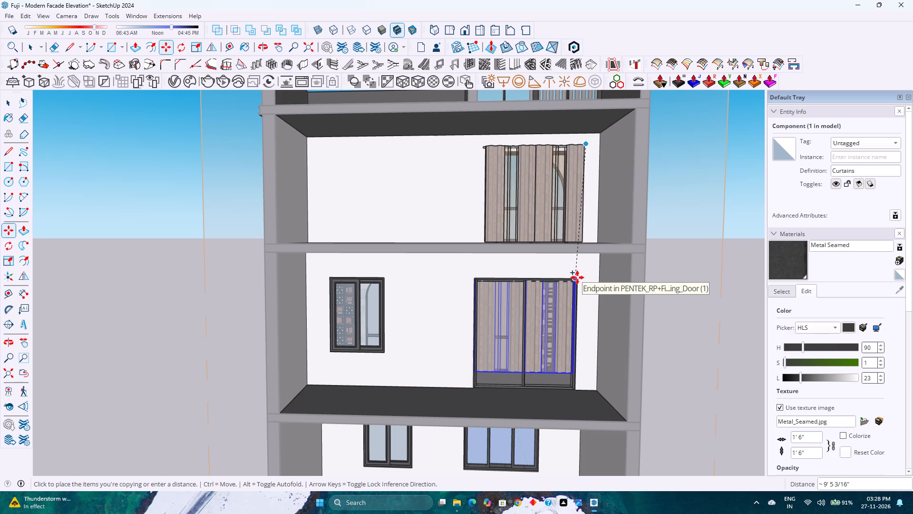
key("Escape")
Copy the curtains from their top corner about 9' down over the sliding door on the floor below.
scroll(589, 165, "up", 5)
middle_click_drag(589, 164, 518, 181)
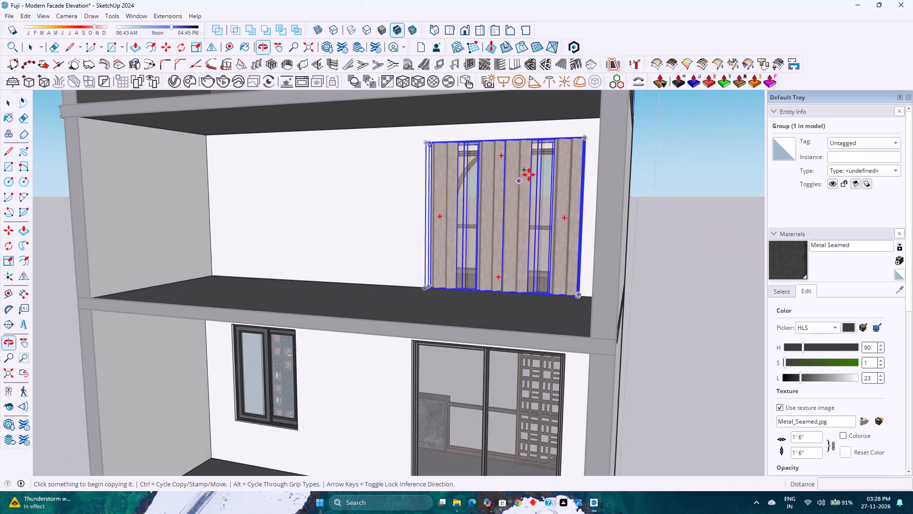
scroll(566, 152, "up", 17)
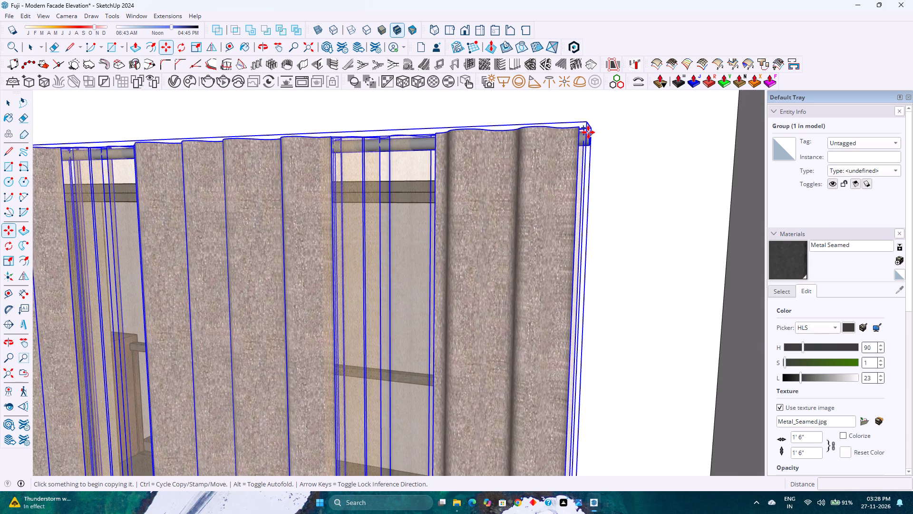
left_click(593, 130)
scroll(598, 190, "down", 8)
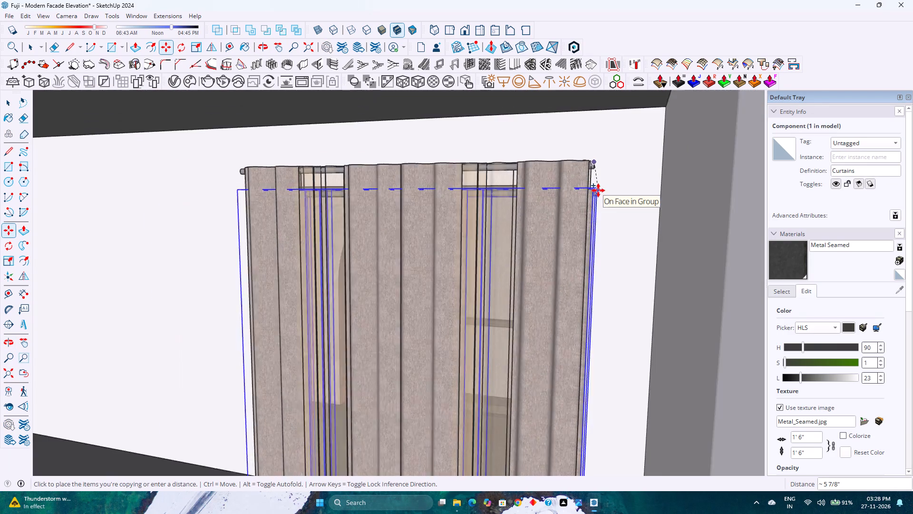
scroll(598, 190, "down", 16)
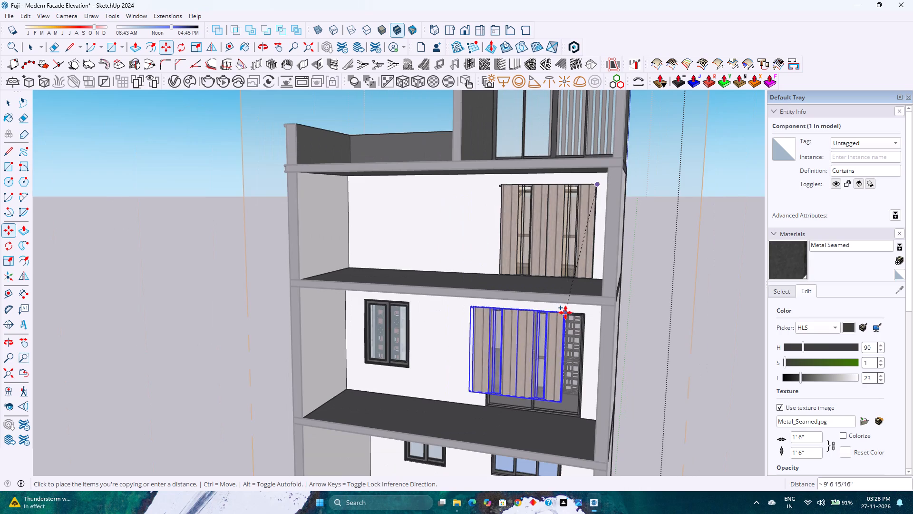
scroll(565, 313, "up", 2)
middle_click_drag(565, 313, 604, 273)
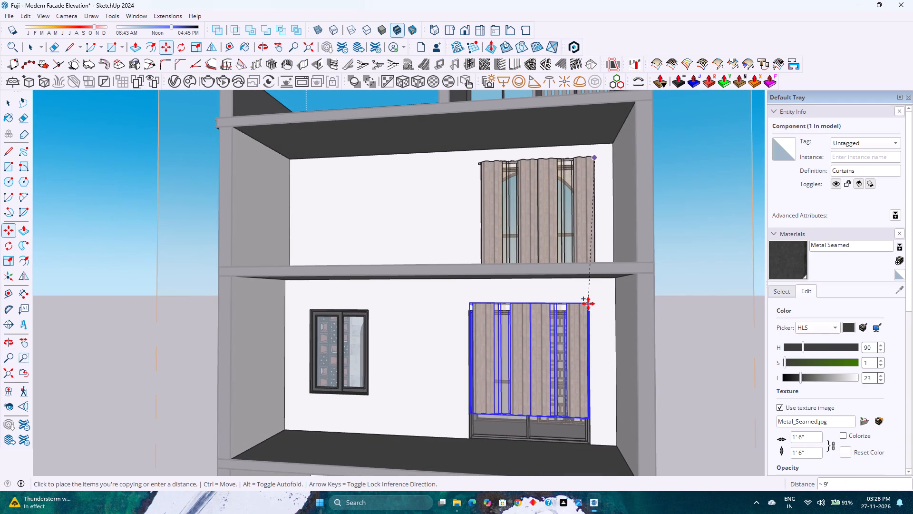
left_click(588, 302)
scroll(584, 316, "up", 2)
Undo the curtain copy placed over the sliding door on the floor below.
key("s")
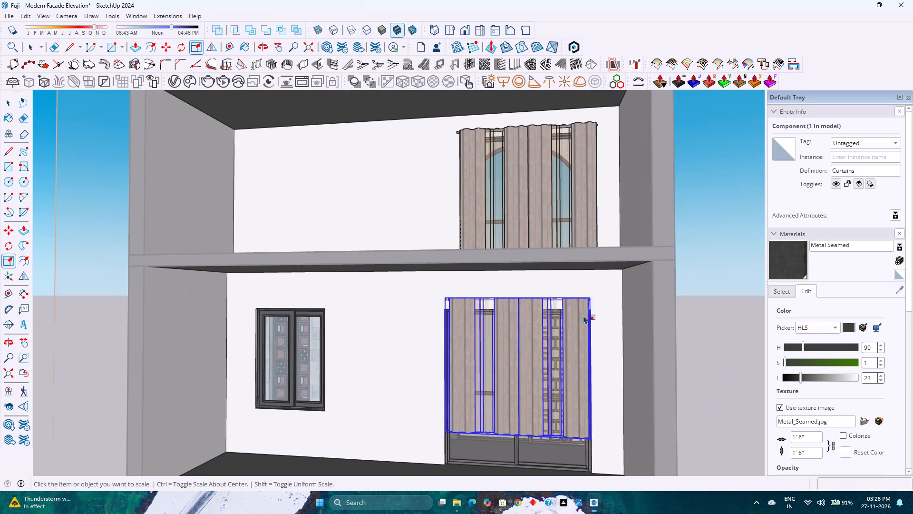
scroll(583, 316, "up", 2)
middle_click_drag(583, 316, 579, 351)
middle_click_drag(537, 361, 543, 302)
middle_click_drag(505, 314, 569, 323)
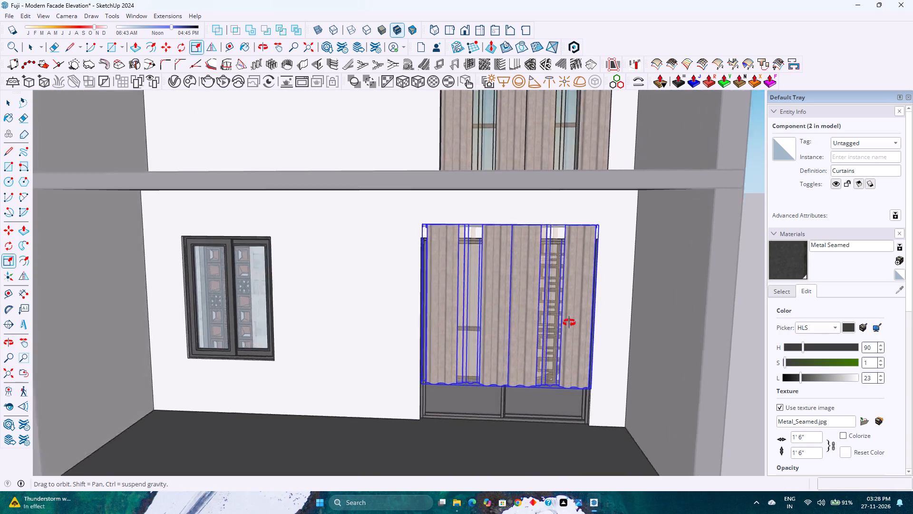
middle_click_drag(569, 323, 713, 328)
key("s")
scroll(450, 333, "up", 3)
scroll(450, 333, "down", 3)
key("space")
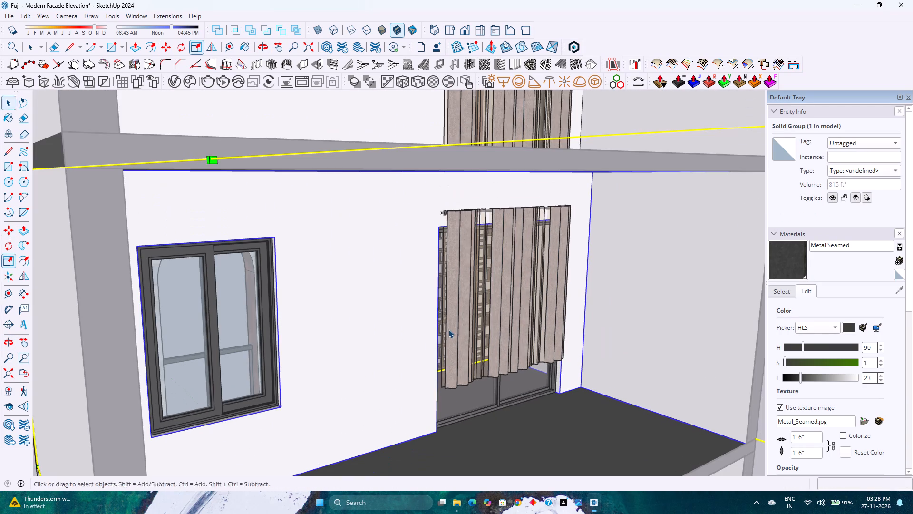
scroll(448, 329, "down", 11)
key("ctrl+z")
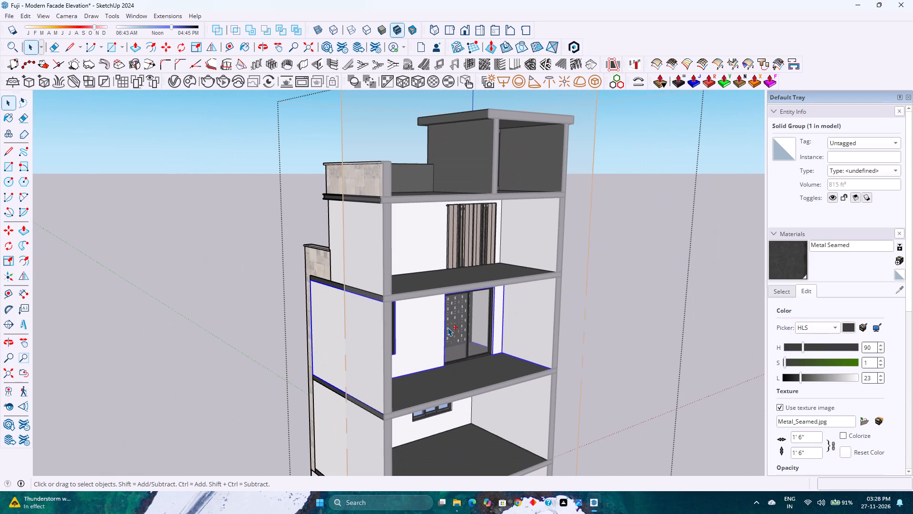
Cut the upper-floor curtains, restore them in place, and paste a copy at the sliding door on the floor below.
left_click(470, 244)
key("ctrl+x")
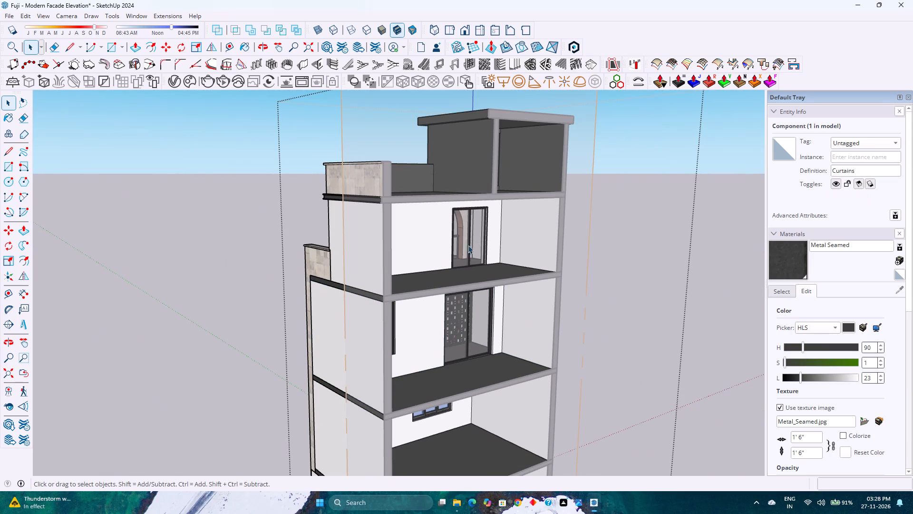
left_click(413, 246)
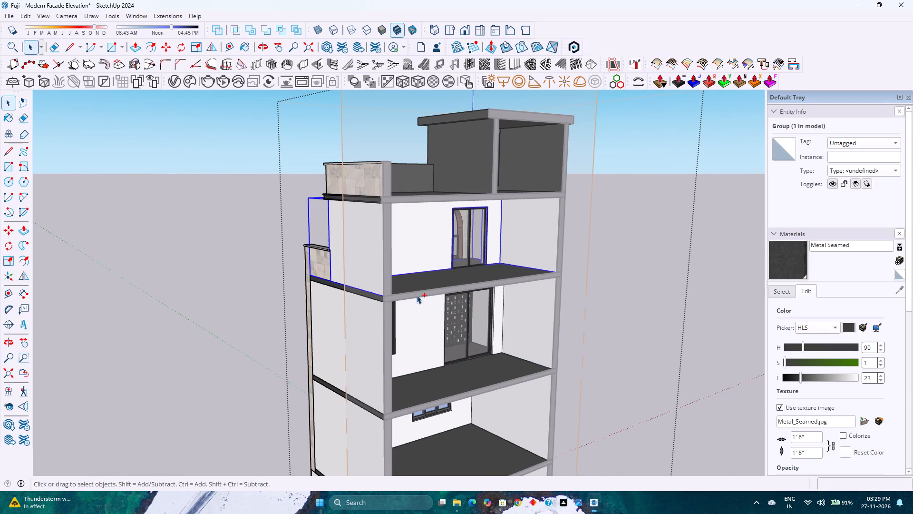
key("ctrl+z")
middle_click_drag(449, 299, 380, 265)
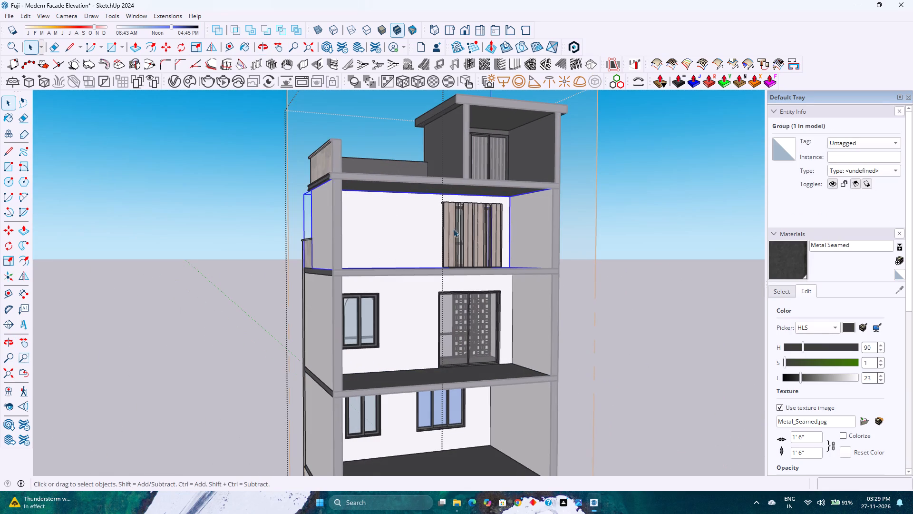
left_click(458, 227)
middle_click_drag(470, 251, 404, 266)
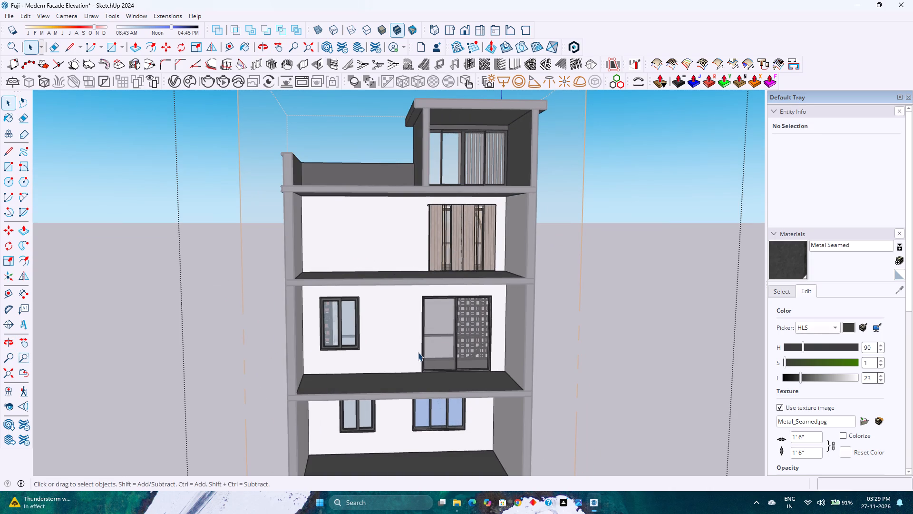
left_click(415, 351)
middle_click_drag(483, 353, 432, 339)
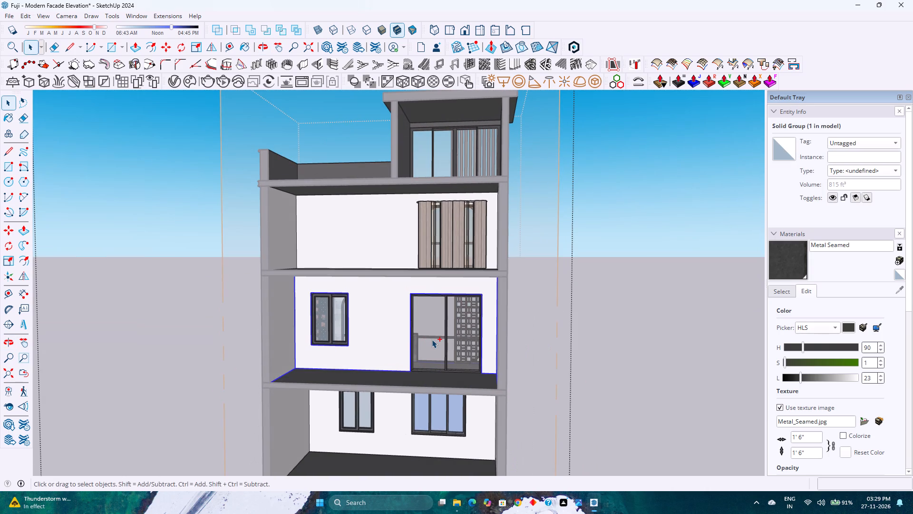
key("ctrl+v")
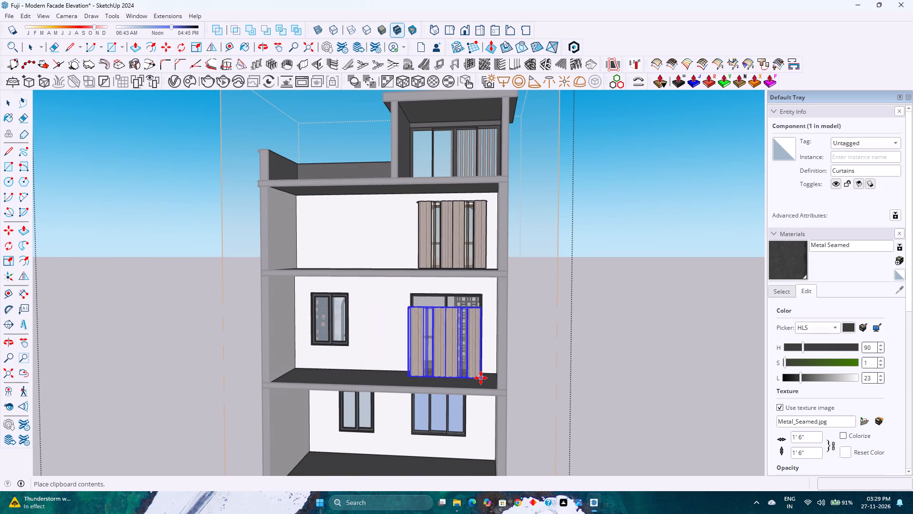
left_click(481, 378)
Move the pasted curtains by their lower corner against the wall at the sliding door's bottom corner.
scroll(481, 378, "up", 12)
middle_click_drag(482, 377, 481, 398)
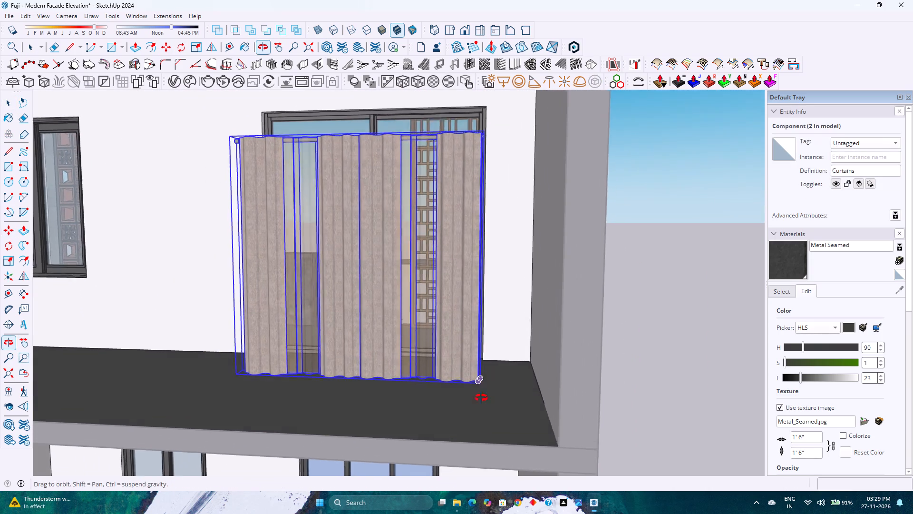
middle_click_drag(481, 398, 477, 404)
scroll(478, 385, "up", 5)
left_click(483, 378)
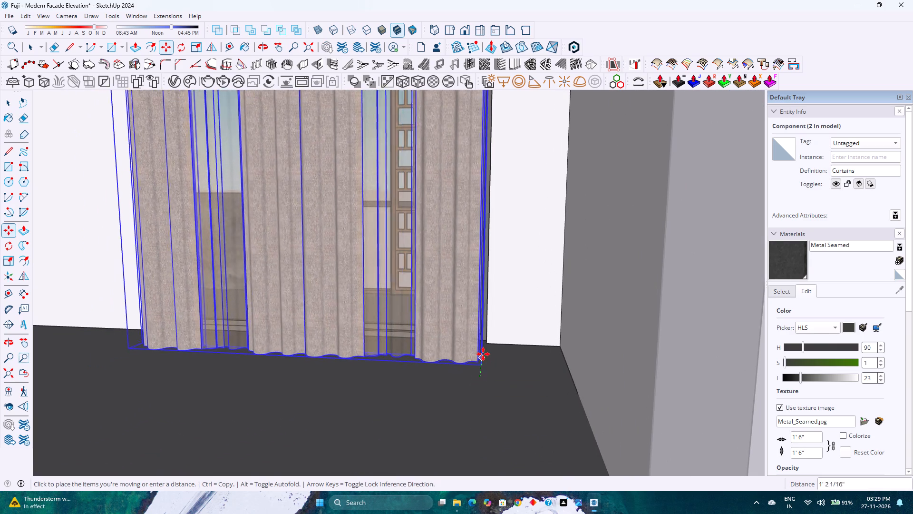
left_click(487, 342)
Scale these curtains along the red axis on both sides so they extend past the sliding door's frame.
key("s")
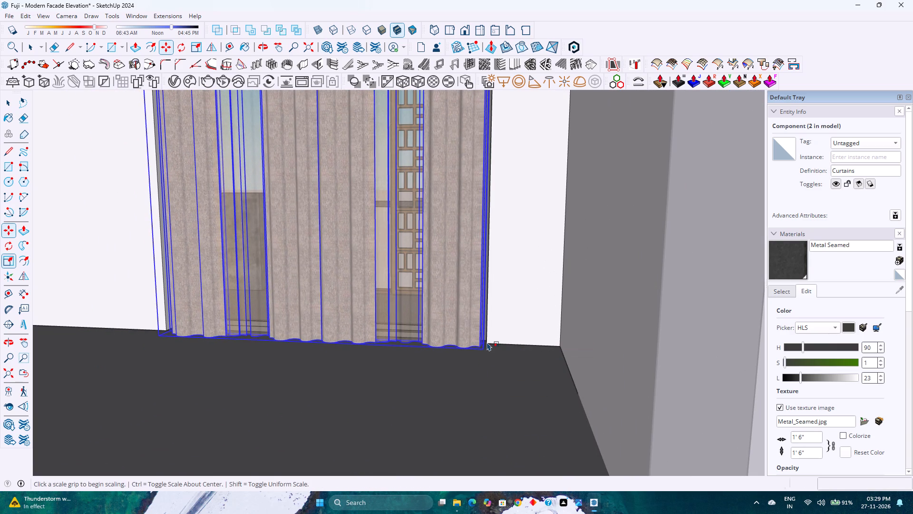
middle_click_drag(493, 182, 479, 233)
scroll(490, 203, "up", 1)
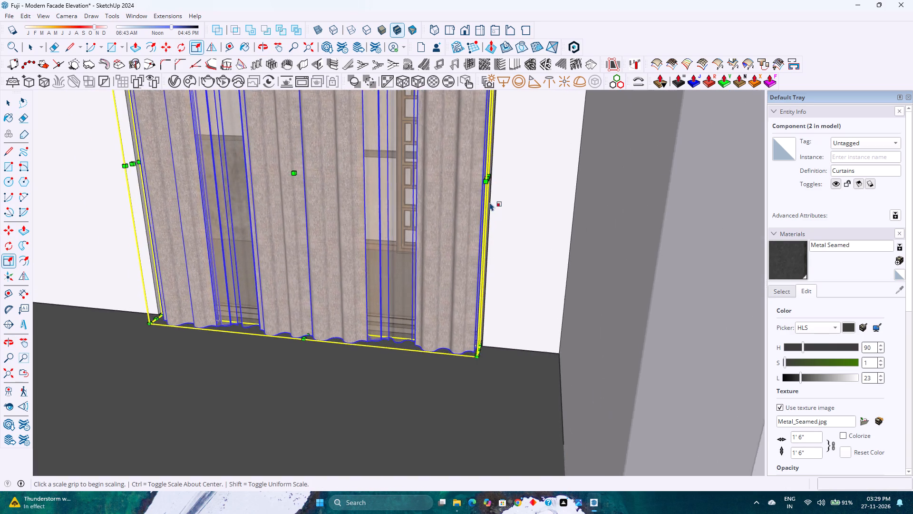
scroll(490, 202, "up", 2)
left_click(489, 171)
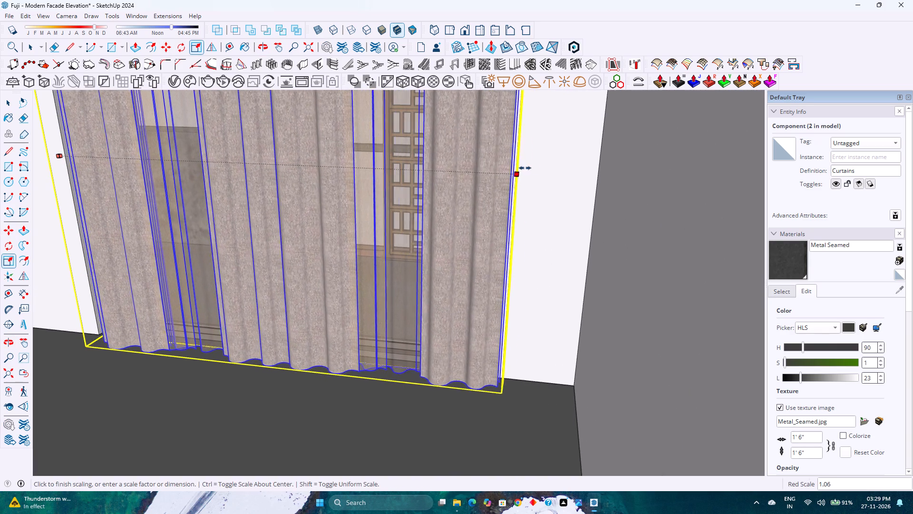
left_click(536, 168)
scroll(484, 205, "down", 3)
middle_click_drag(409, 233, 680, 204)
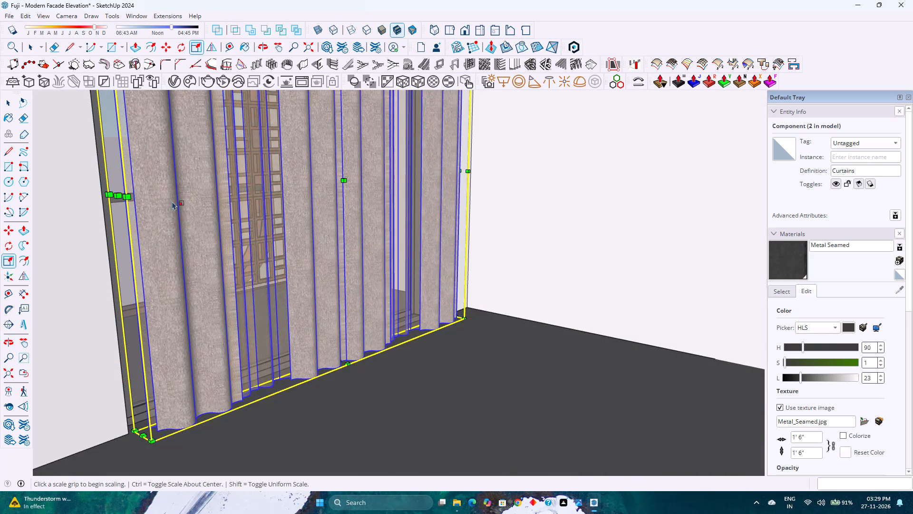
left_click(120, 198)
left_click(72, 221)
scroll(200, 249, "down", 3)
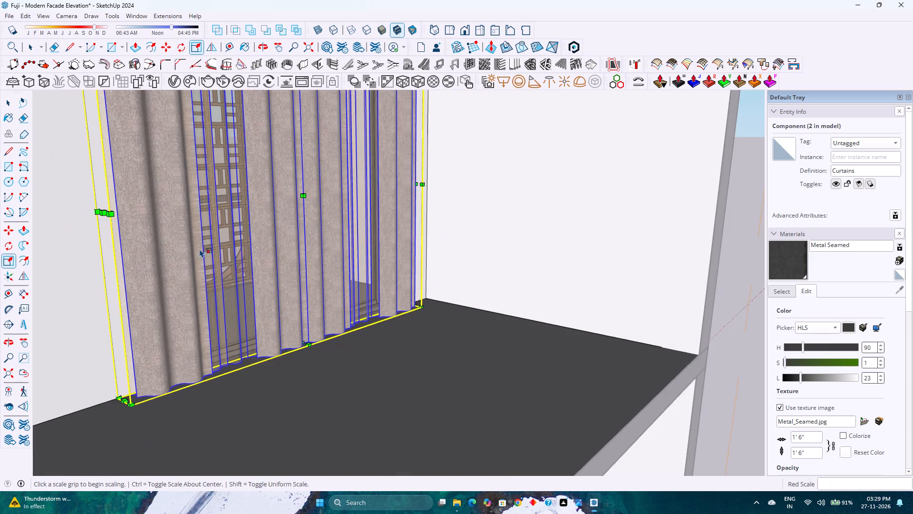
Stretch the curtains upward along the blue axis by a factor of about 1.23 to cover the sliding door's top.
middle_click_drag(247, 243, 317, 394, "shift")
left_click(360, 178)
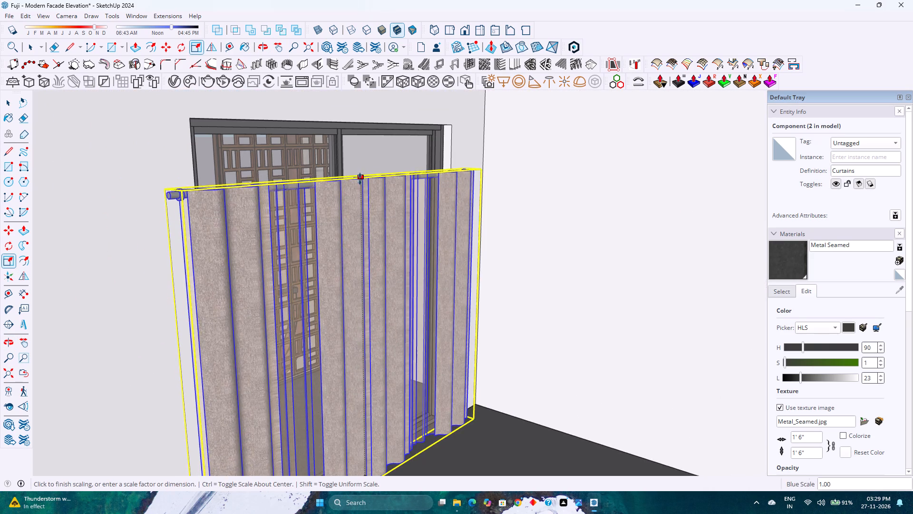
left_click(365, 101)
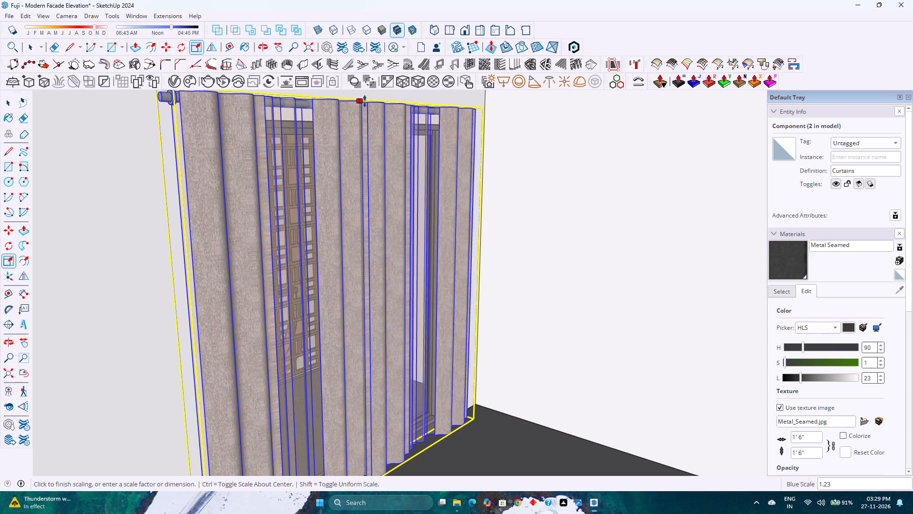
Paste a copy of the curtains over the two-panel window on the same floor.
scroll(421, 175, "down", 3)
middle_click_drag(426, 198, 327, 195)
scroll(356, 198, "down", 7)
middle_click_drag(405, 223, 321, 189)
scroll(321, 189, "down", 1)
scroll(405, 173, "down", 1)
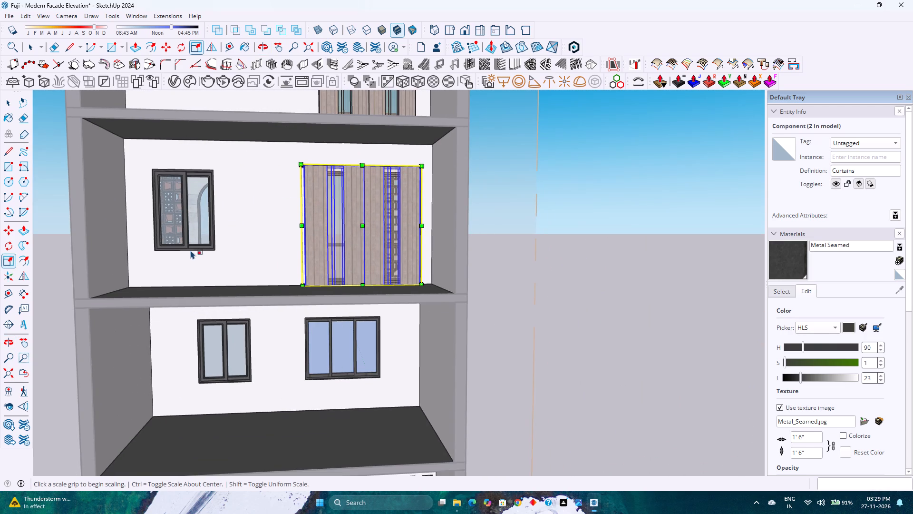
key("ctrl+v")
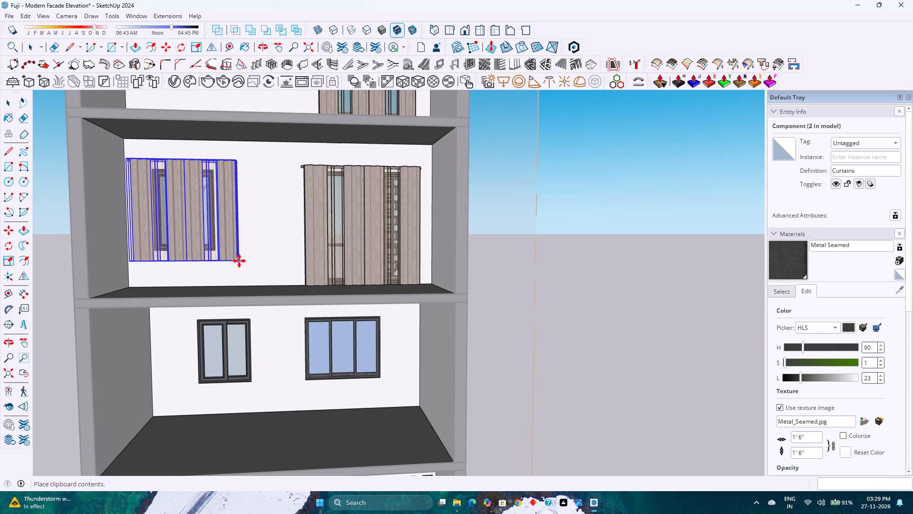
left_click(239, 261)
Paste curtain copies over the three-panel window and the two-panel window on the floor below.
middle_click_drag(252, 398, 232, 352)
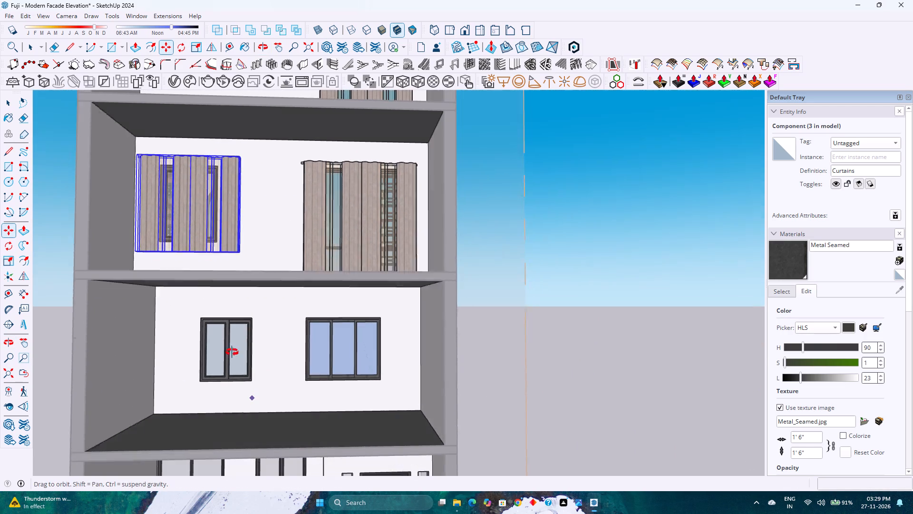
middle_click_drag(232, 352, 231, 349)
key("ctrl+v")
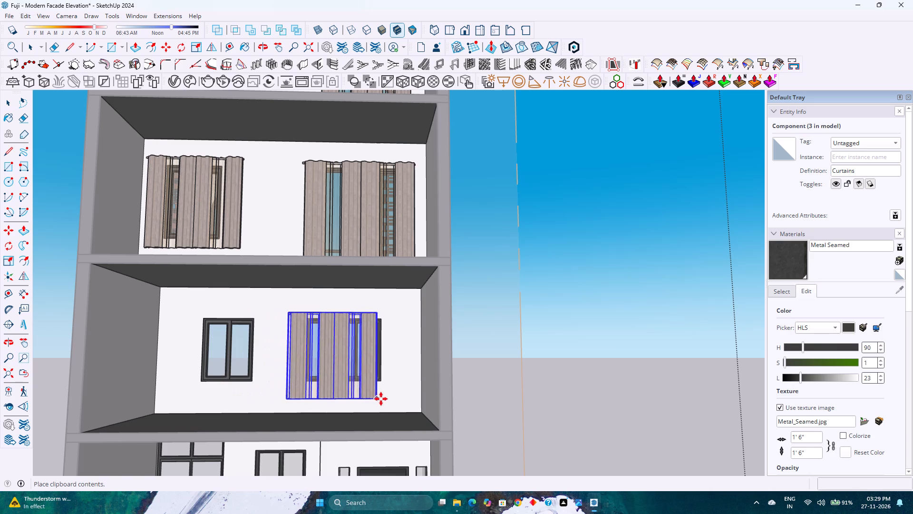
left_click(387, 398)
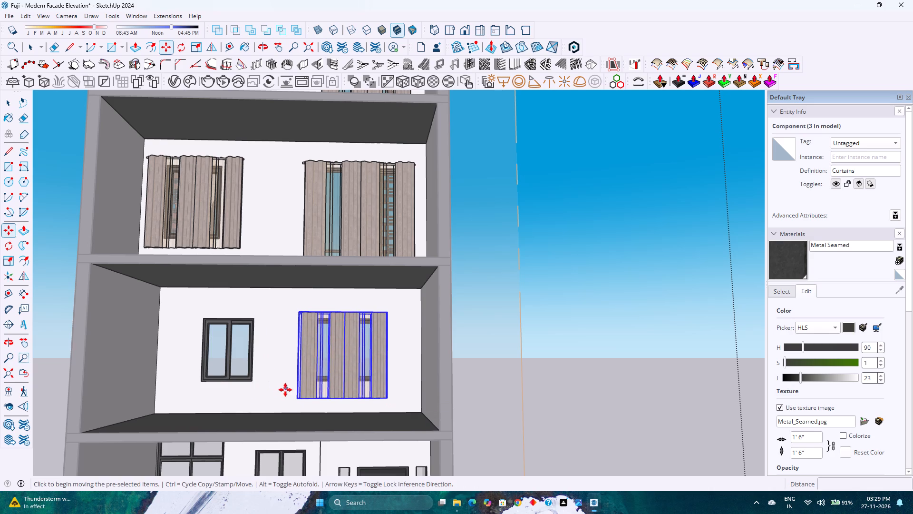
key("ctrl+v")
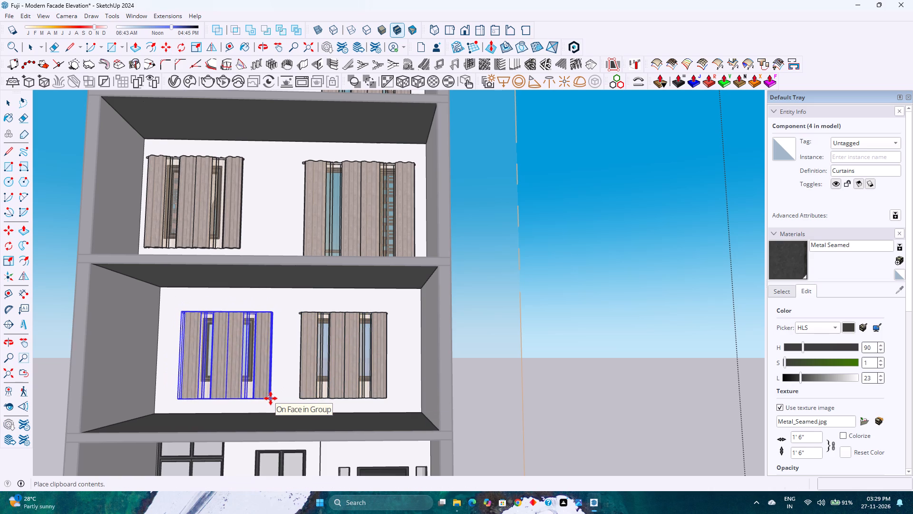
left_click(271, 398)
Paste a copy of the curtains over the ground-floor window beside the glazed double door.
scroll(273, 371, "down", 7)
middle_click_drag(280, 396, 278, 314, "shift")
middle_click(278, 314, "shift")
scroll(264, 381, "up", 2)
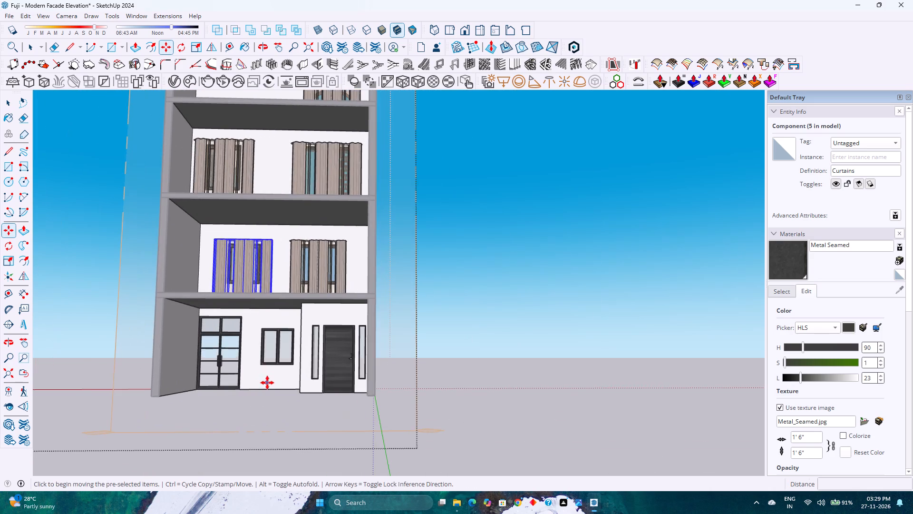
middle_click_drag(268, 383, 279, 398)
key("ctrl+v")
scroll(293, 376, "up", 2)
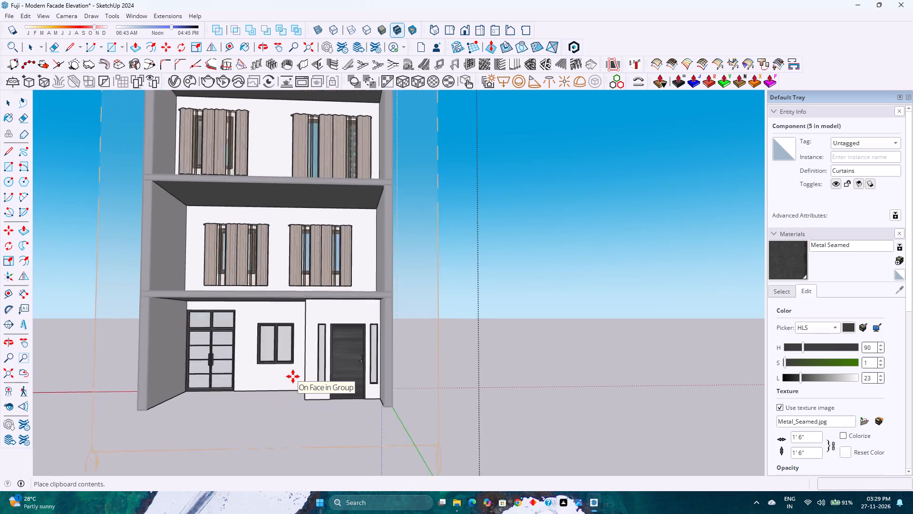
scroll(293, 376, "up", 5)
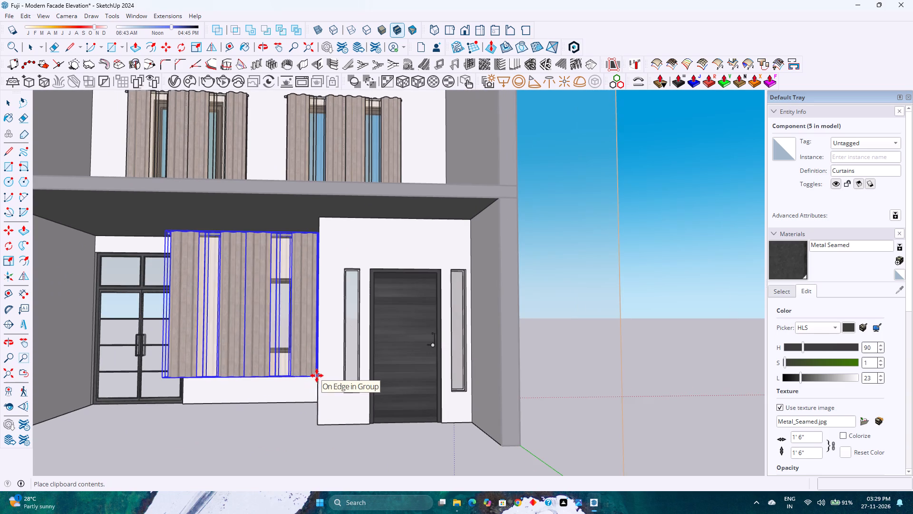
scroll(310, 377, "up", 2)
middle_click_drag(310, 379, 318, 393)
scroll(312, 389, "down", 4)
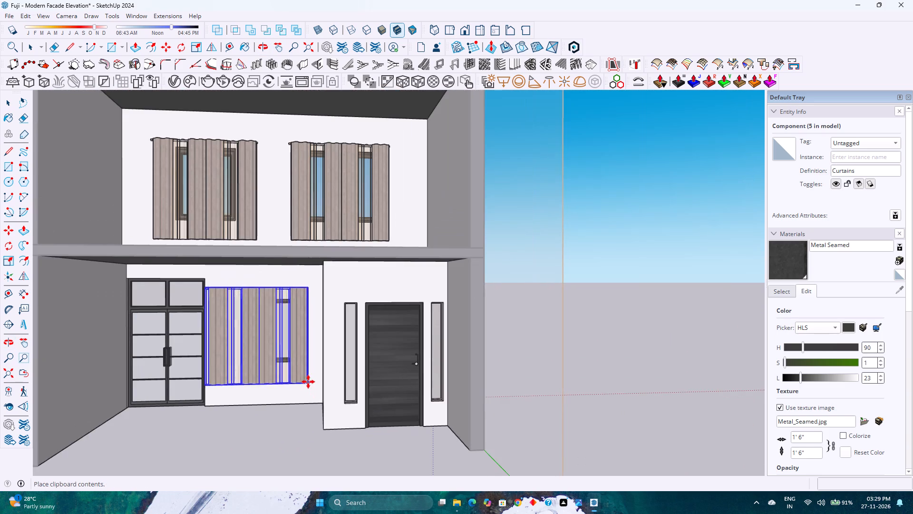
scroll(308, 382, "up", 3)
left_click(315, 377)
Scale the ground-floor window's curtains down uniformly from their upper corner by a factor of about 0.87.
scroll(261, 360, "up", 2)
middle_click_drag(261, 360, 262, 360)
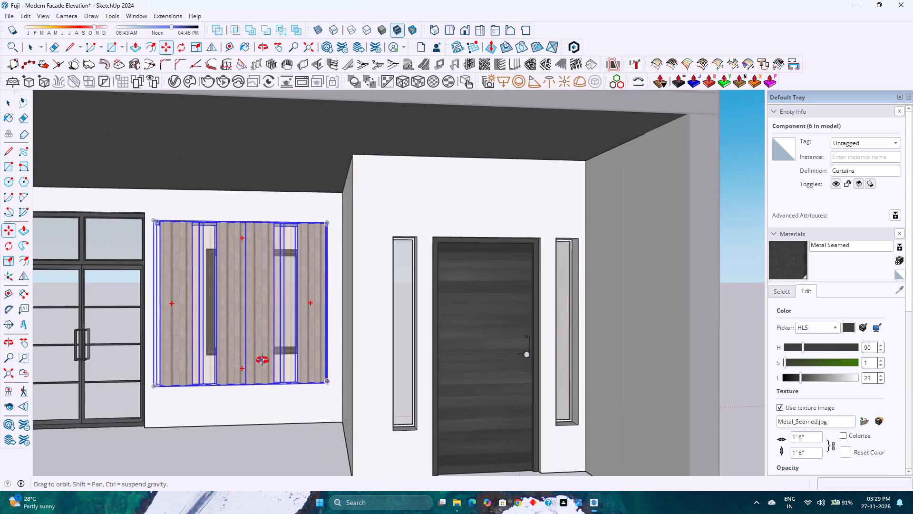
middle_click_drag(262, 360, 273, 368)
key("s")
left_click(155, 222)
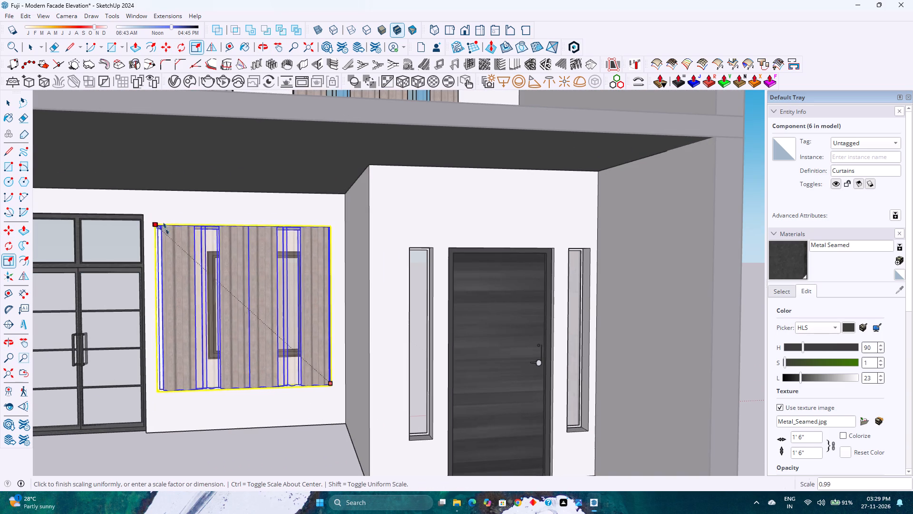
left_click(185, 240)
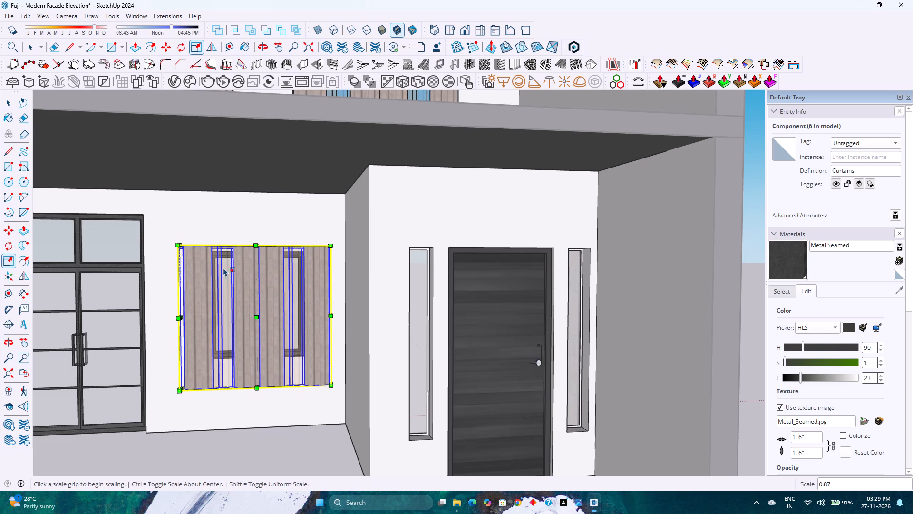
Paste a copy of the curtains at floor level over the ground-floor glazed double door.
scroll(235, 278, "down", 4)
middle_click_drag(244, 298, 209, 288)
scroll(209, 288, "down", 2)
key("ctrl+v")
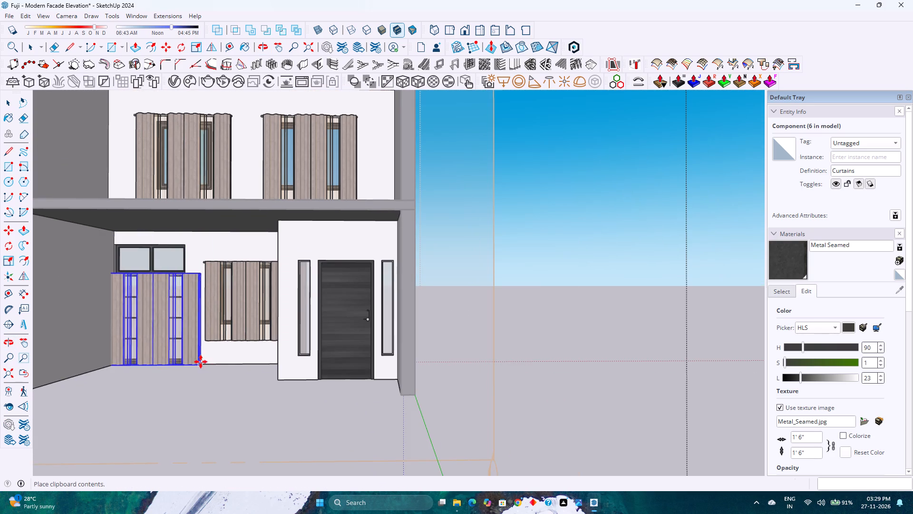
left_click(210, 362)
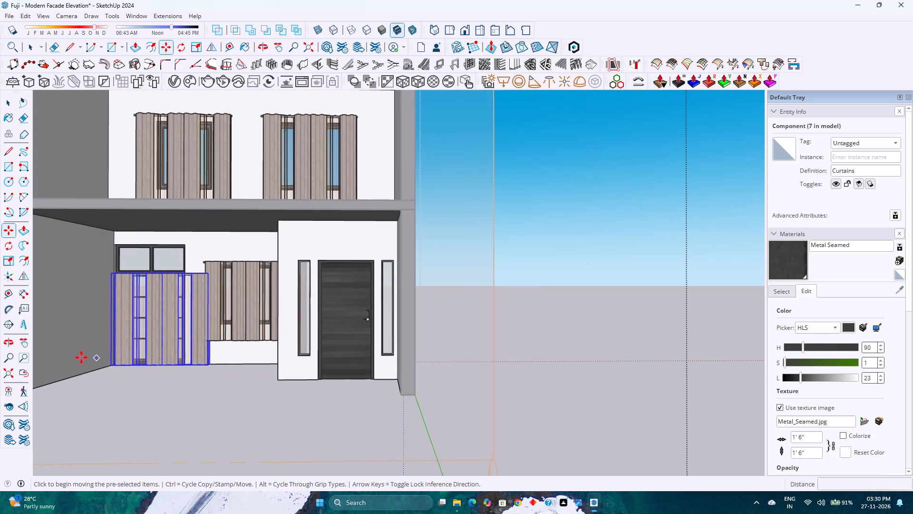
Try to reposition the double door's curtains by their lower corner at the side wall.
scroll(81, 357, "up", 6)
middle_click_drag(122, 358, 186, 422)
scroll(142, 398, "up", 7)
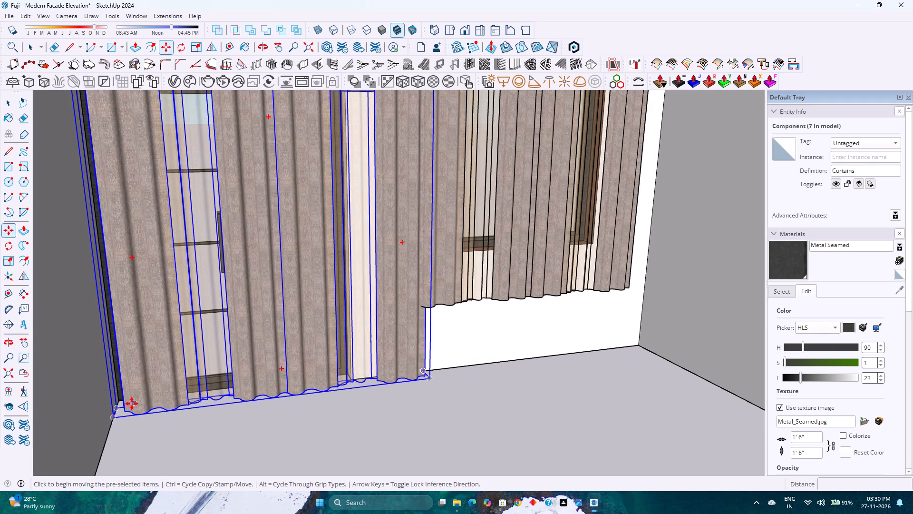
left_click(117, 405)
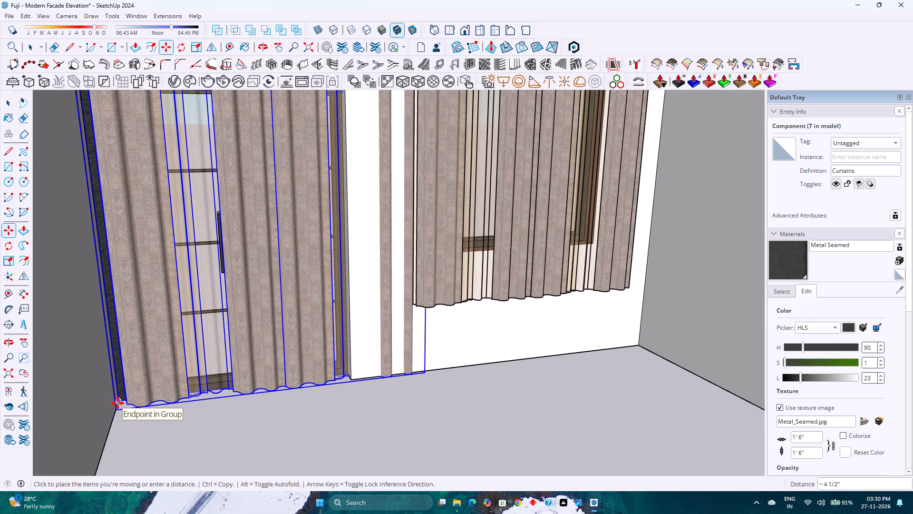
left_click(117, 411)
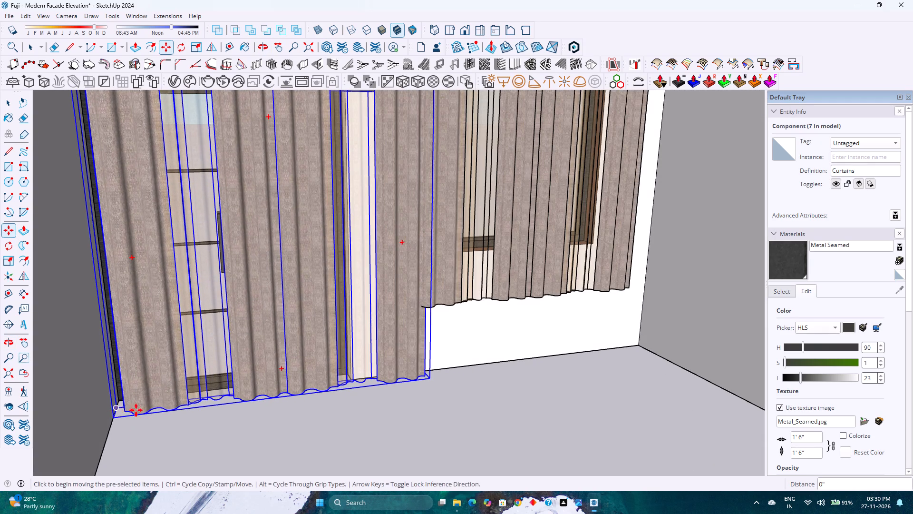
Narrow the double door's curtains along the red axis so they end just past the door frame, clear of the window curtains.
middle_click_drag(217, 401, 156, 398)
scroll(165, 385, "down", 4)
key("s")
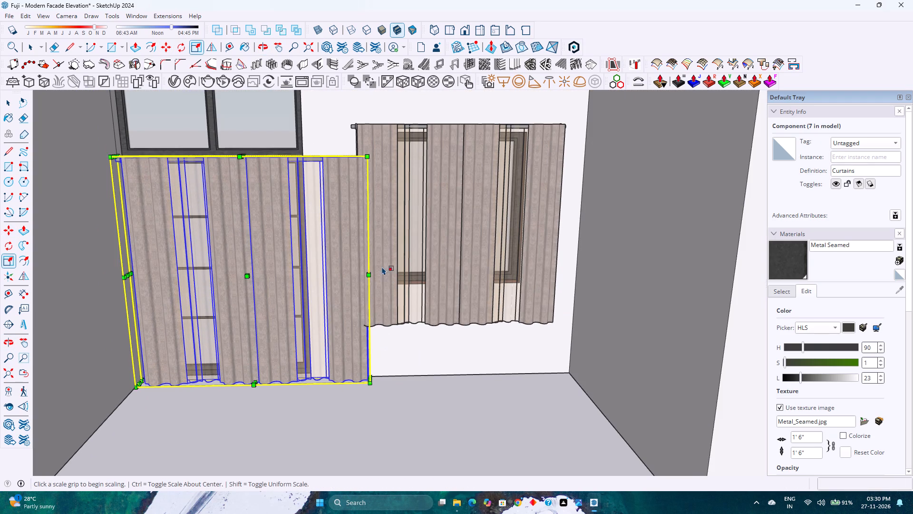
left_click(373, 270)
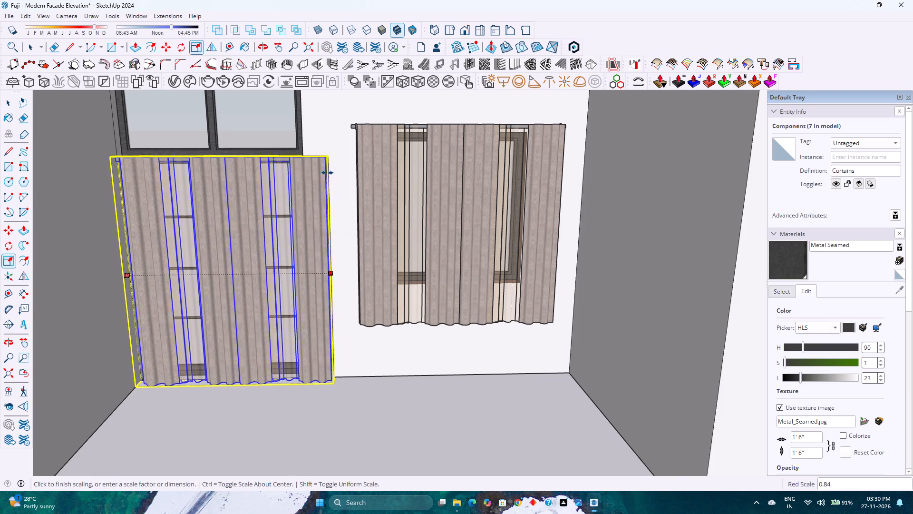
left_click(336, 166)
Stretch the double door's curtains upward along the blue axis by a factor of 1.39 to cover the transom, and clear the selection.
middle_click_drag(292, 175, 307, 301, "shift")
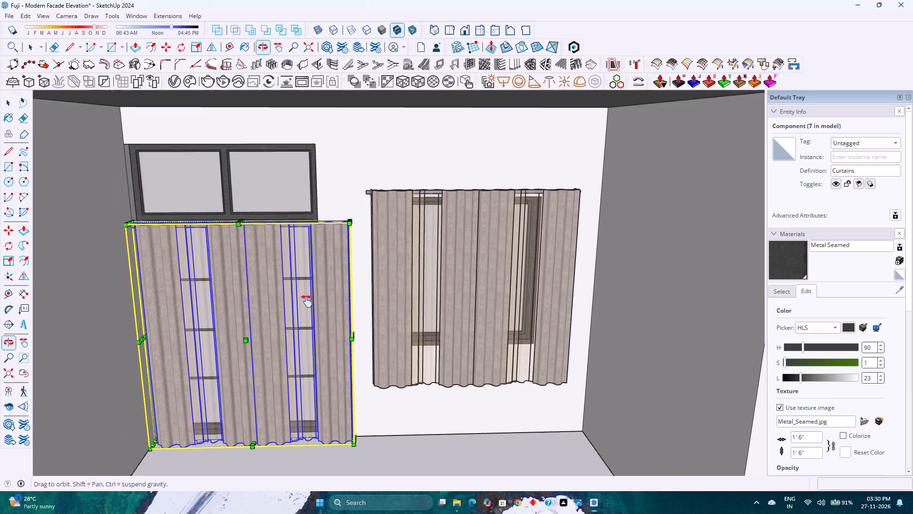
middle_click_drag(307, 301, 307, 312, "shift")
middle_click_drag(224, 316, 213, 242)
scroll(214, 241, "down", 7)
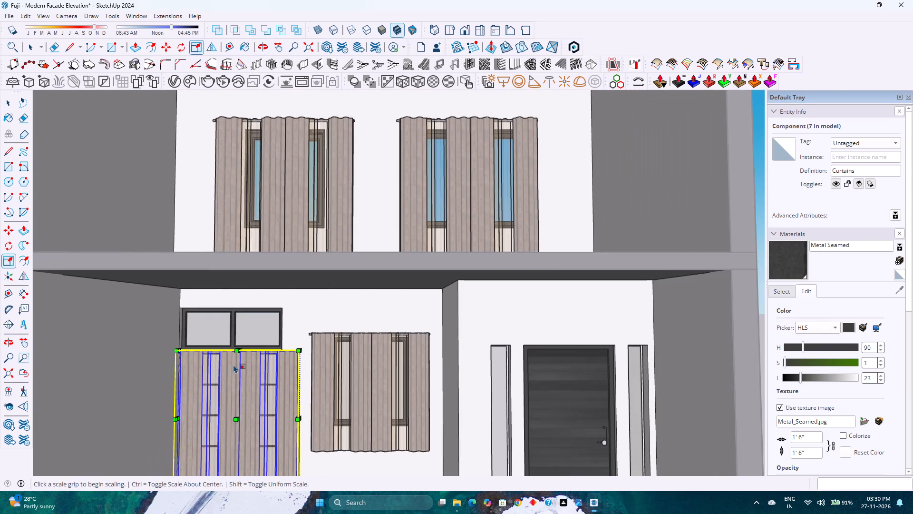
scroll(243, 343, "up", 7)
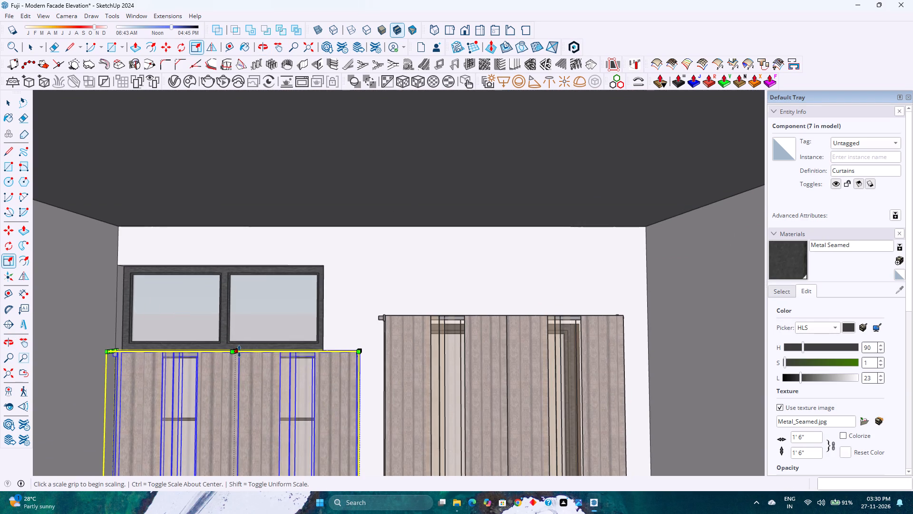
left_click(239, 351)
left_click(237, 244)
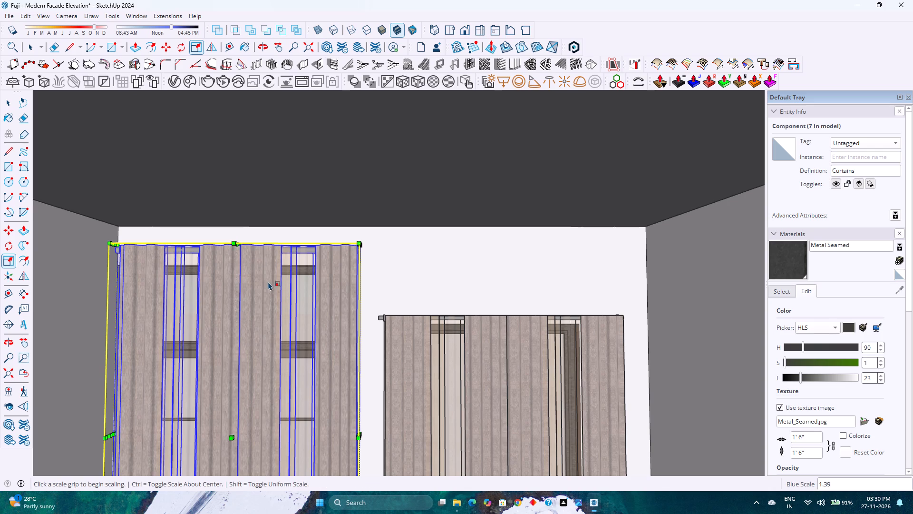
scroll(272, 285, "down", 2)
scroll(272, 285, "up", 1)
scroll(272, 285, "down", 5)
key("space")
scroll(272, 285, "down", 10)
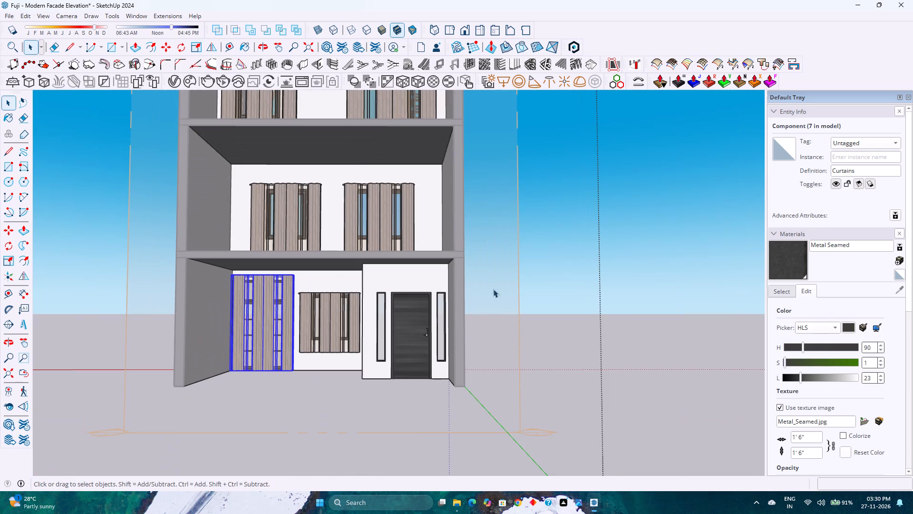
left_click(526, 280)
left_click(629, 253)
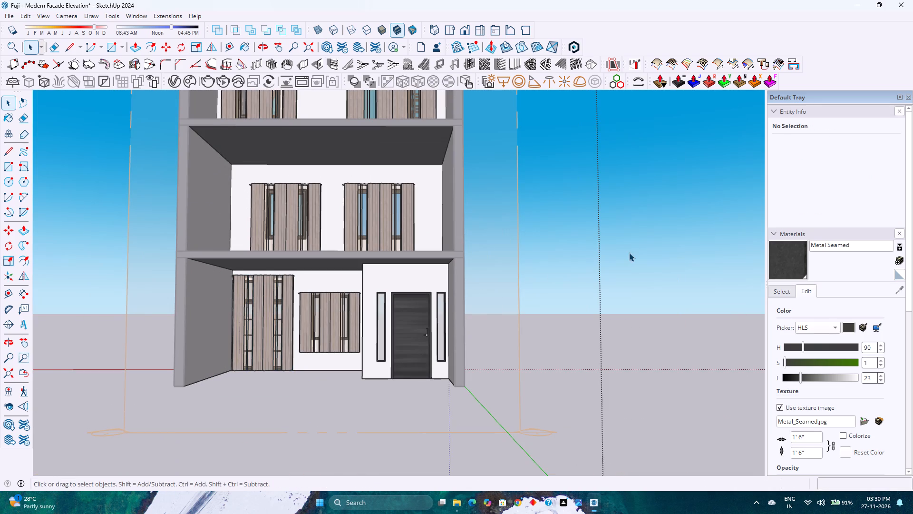
Delete the section plane cutting through the back of the building so the rear walls are closed again.
middle_click_drag(628, 252, 568, 294)
scroll(568, 294, "down", 7)
left_click(494, 397)
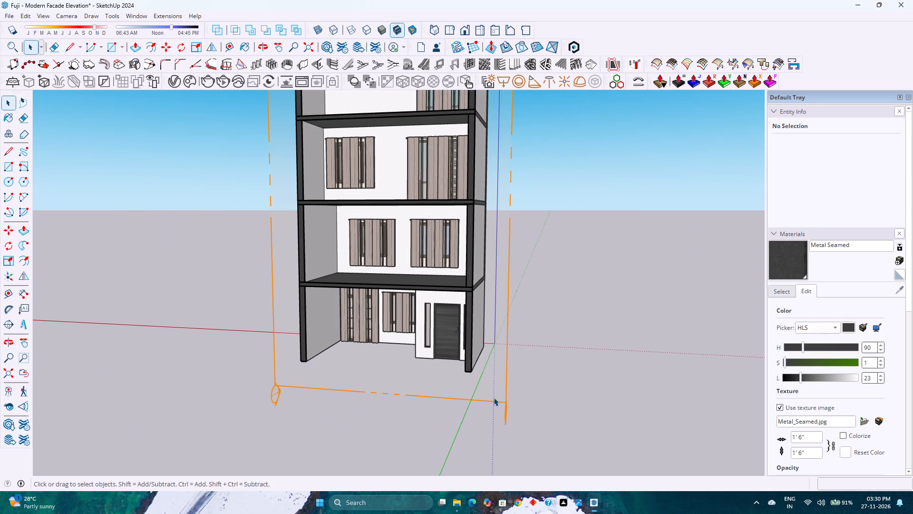
scroll(545, 403, "down", 2)
middle_click_drag(547, 405, 565, 431)
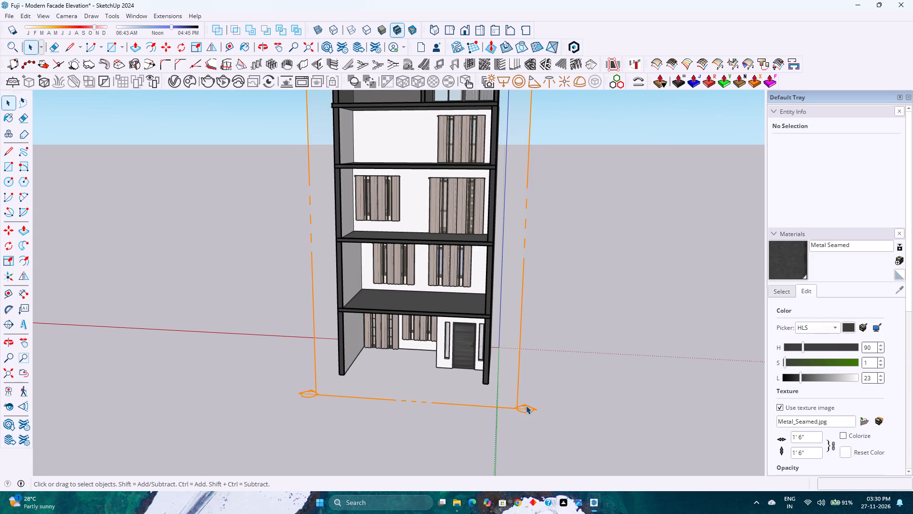
left_click(526, 405)
key("Delete")
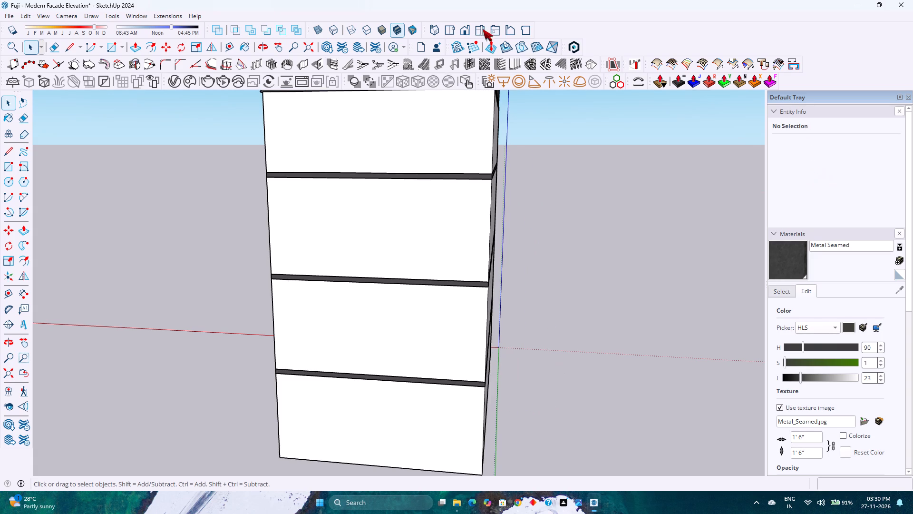
Show the whole facade in the standard front view, fitted to the screen, and save the model.
left_click(463, 29)
scroll(391, 239, "down", 1)
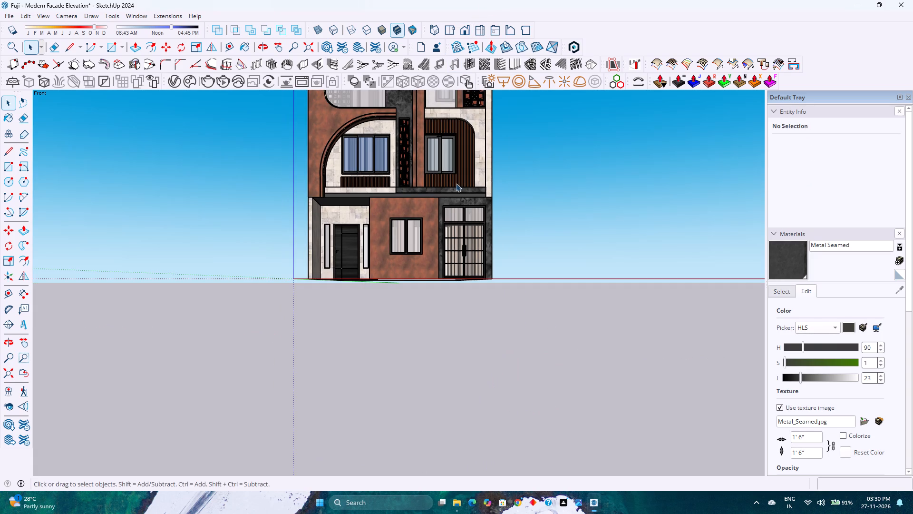
left_click(9, 374)
key("ctrl+s")
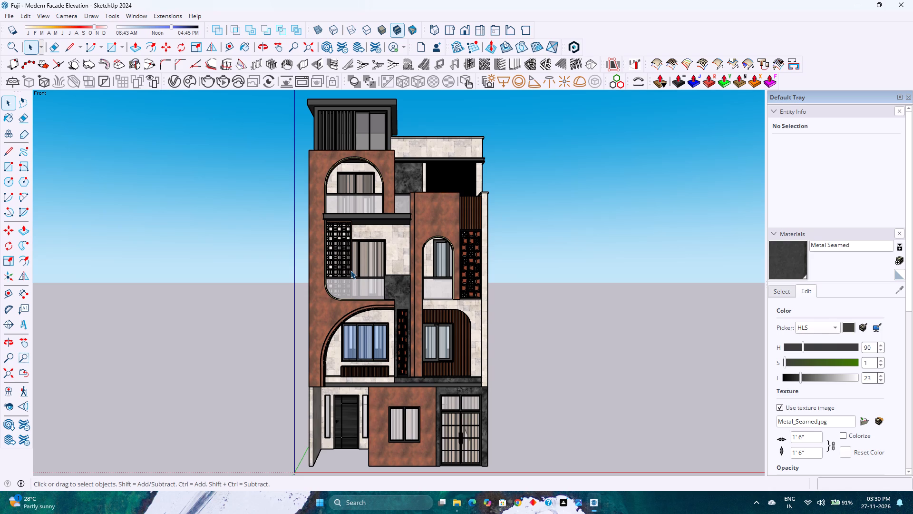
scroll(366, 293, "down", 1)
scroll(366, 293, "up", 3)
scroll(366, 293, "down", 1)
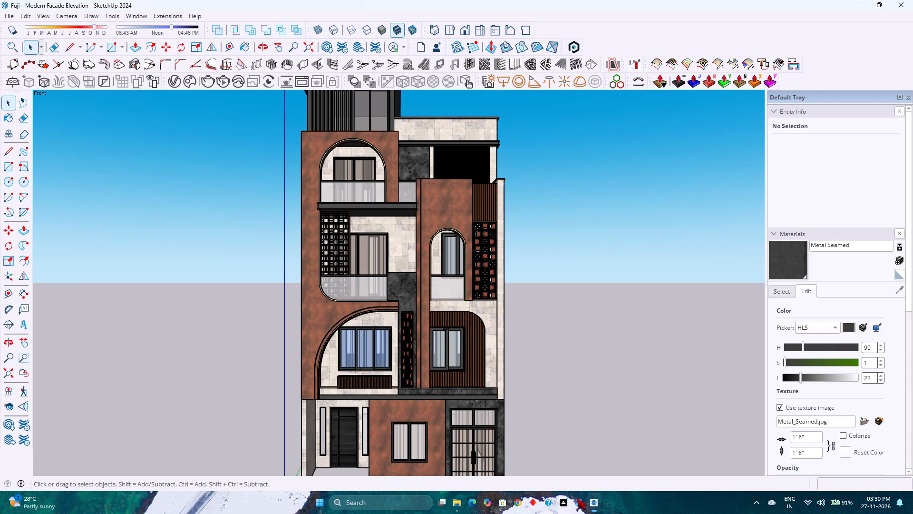
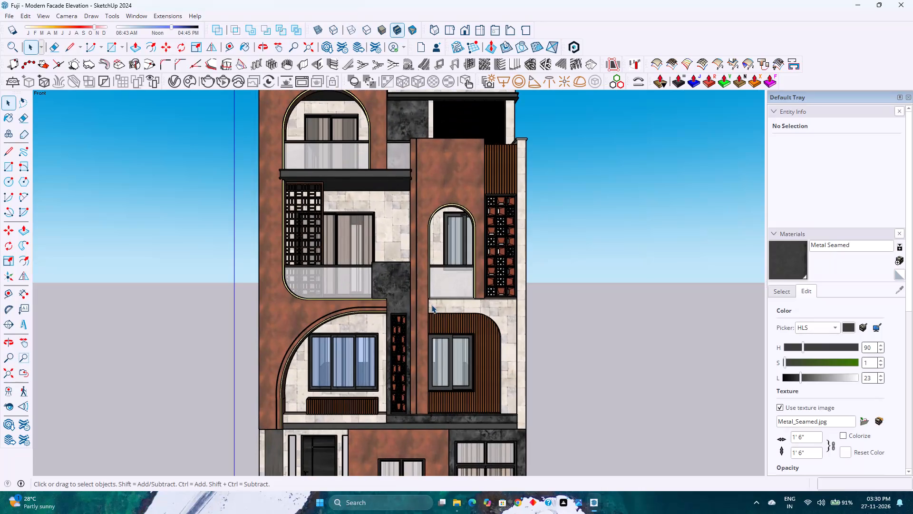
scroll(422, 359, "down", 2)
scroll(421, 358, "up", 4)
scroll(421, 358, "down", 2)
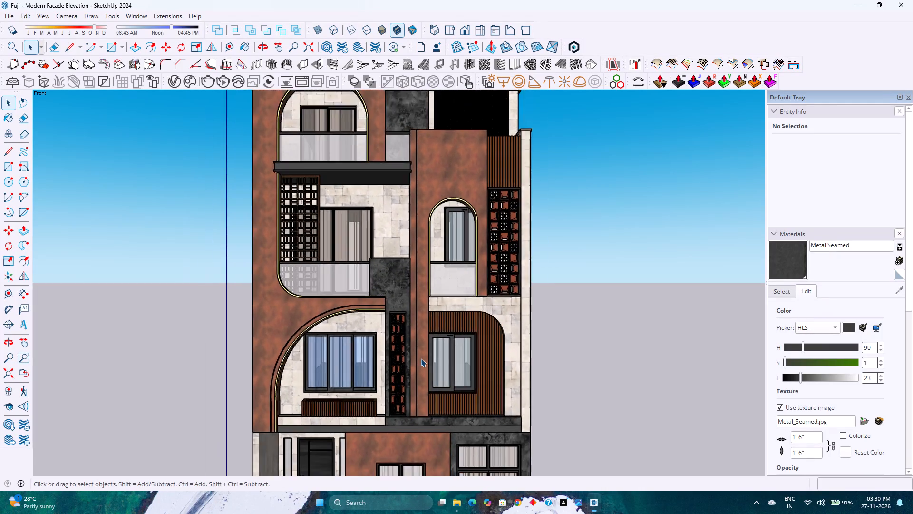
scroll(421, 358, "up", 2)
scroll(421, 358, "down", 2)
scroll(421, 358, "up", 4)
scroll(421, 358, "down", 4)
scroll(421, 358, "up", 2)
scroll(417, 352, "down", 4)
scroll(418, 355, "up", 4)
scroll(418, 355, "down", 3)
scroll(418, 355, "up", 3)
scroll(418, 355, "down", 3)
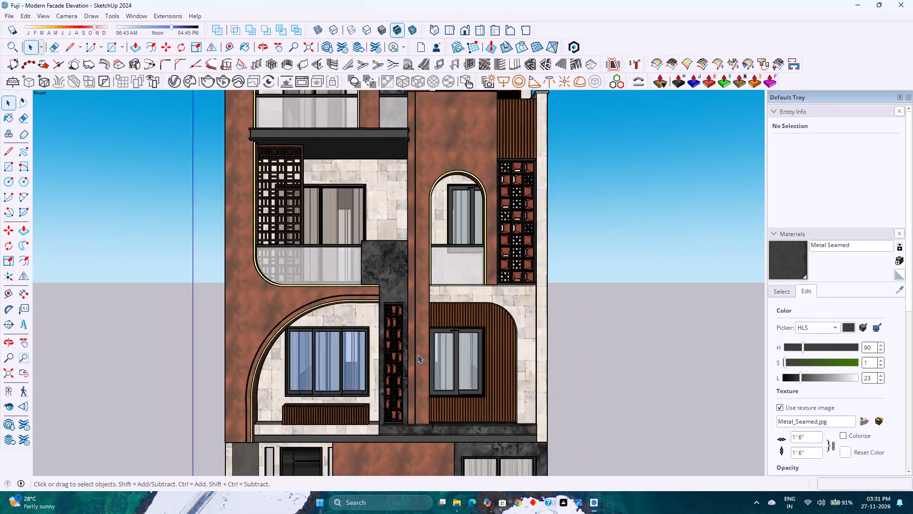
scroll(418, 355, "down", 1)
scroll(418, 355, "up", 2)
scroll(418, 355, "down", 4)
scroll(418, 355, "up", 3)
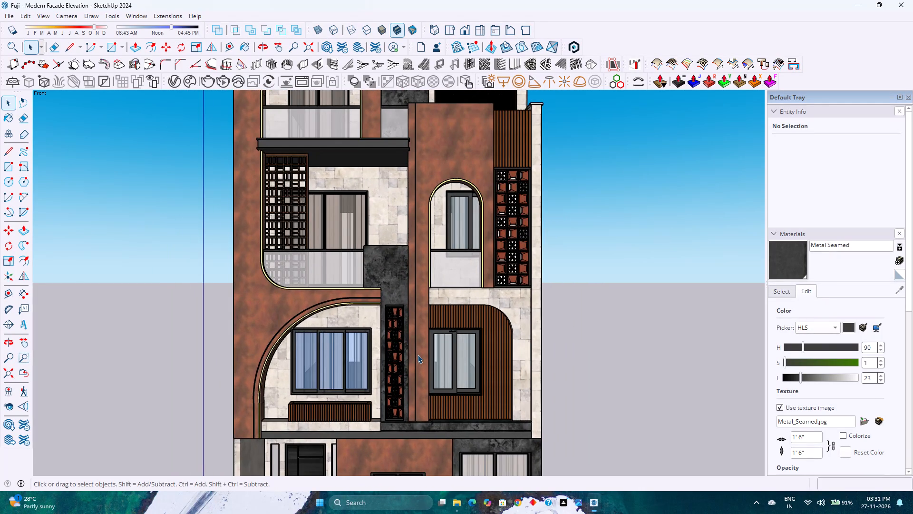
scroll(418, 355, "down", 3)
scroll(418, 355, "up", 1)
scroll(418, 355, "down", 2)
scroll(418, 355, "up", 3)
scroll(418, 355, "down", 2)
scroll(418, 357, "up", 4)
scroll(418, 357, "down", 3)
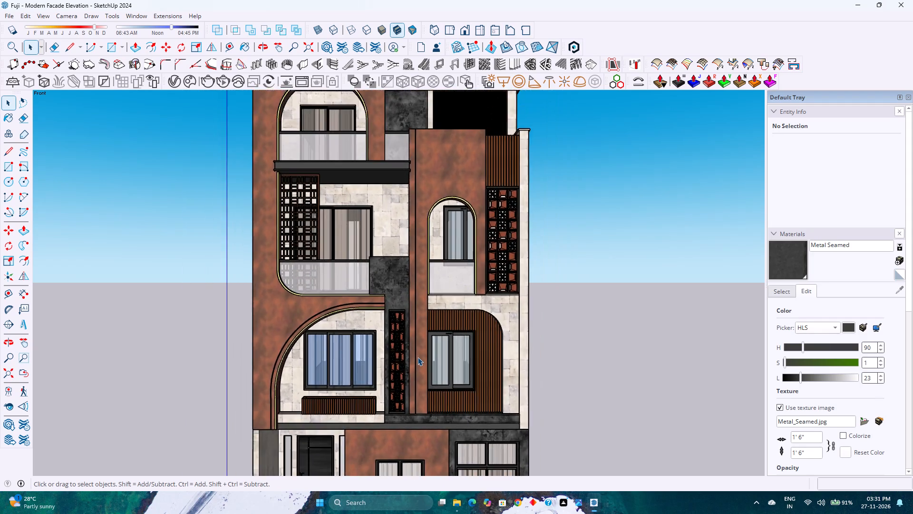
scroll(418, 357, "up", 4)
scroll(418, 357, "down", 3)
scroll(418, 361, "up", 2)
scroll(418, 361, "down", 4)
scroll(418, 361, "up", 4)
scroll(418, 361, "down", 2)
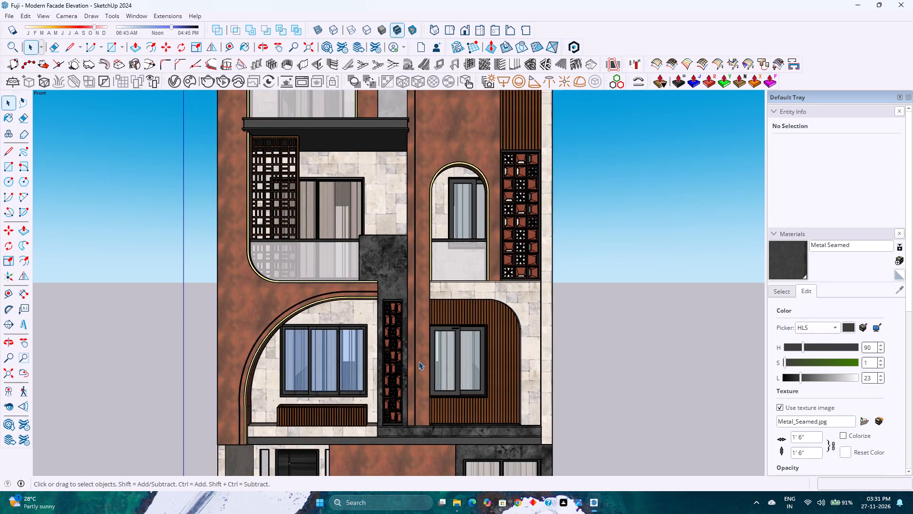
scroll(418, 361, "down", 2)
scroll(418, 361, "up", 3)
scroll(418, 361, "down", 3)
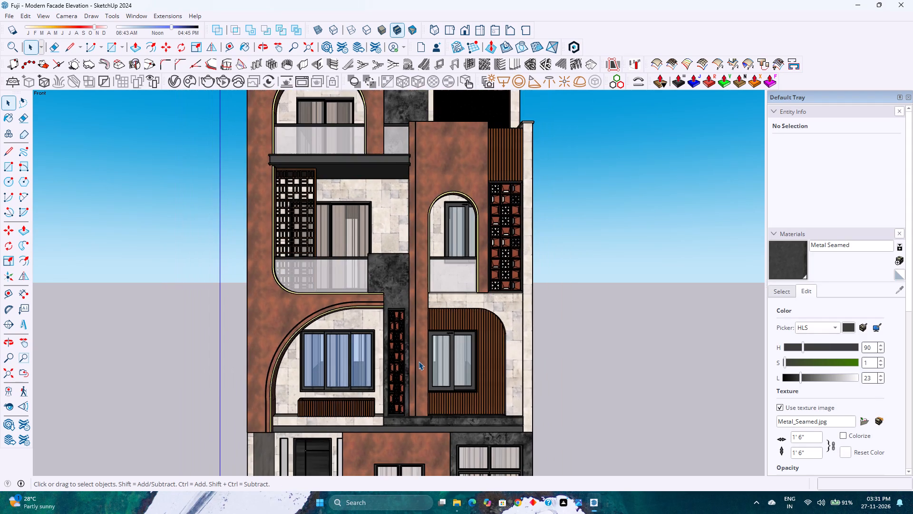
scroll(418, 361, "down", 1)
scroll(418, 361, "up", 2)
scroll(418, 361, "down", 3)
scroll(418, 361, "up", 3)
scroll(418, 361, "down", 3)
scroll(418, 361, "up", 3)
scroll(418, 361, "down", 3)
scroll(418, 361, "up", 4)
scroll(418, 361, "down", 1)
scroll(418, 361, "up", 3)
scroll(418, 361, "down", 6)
Examine the finished facade close up and as a whole, from the front and at an angle showing the side wall.
middle_click_drag(460, 376, 430, 400)
scroll(432, 258, "down", 3)
scroll(401, 305, "up", 3)
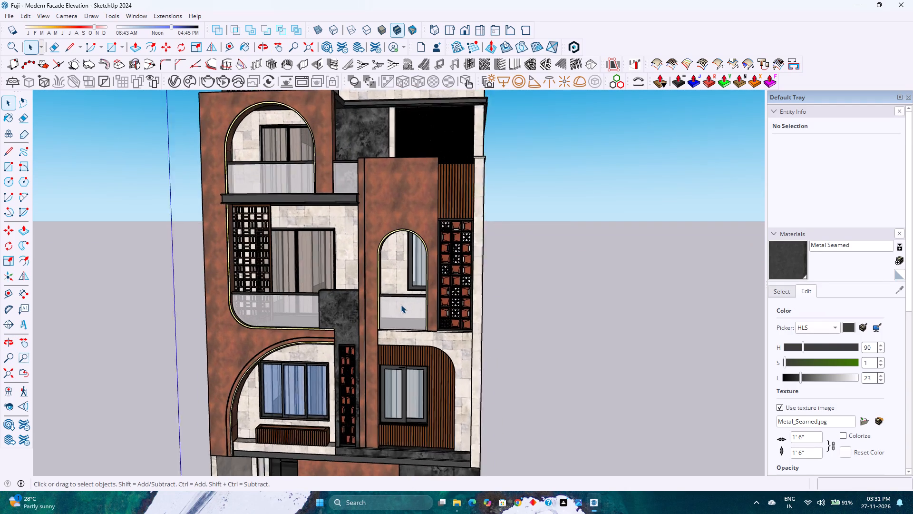
scroll(401, 305, "up", 5)
scroll(398, 306, "down", 4)
scroll(398, 306, "up", 3)
scroll(398, 306, "down", 2)
scroll(398, 306, "up", 2)
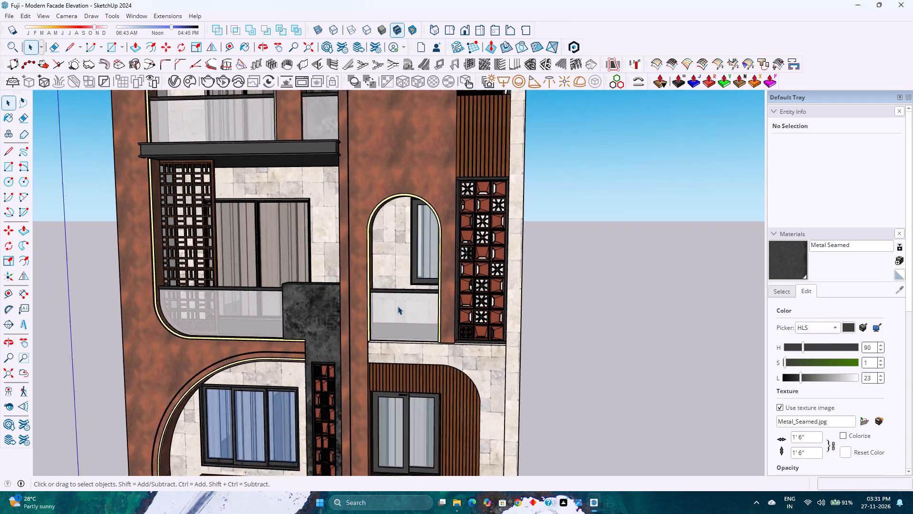
scroll(398, 306, "up", 1)
scroll(398, 306, "down", 3)
scroll(398, 306, "up", 2)
scroll(398, 306, "down", 4)
scroll(398, 306, "up", 3)
scroll(398, 306, "down", 3)
scroll(398, 306, "up", 2)
scroll(398, 306, "down", 3)
scroll(398, 306, "up", 2)
scroll(398, 306, "down", 4)
scroll(398, 306, "up", 4)
scroll(398, 306, "down", 3)
scroll(398, 306, "up", 4)
scroll(398, 306, "down", 9)
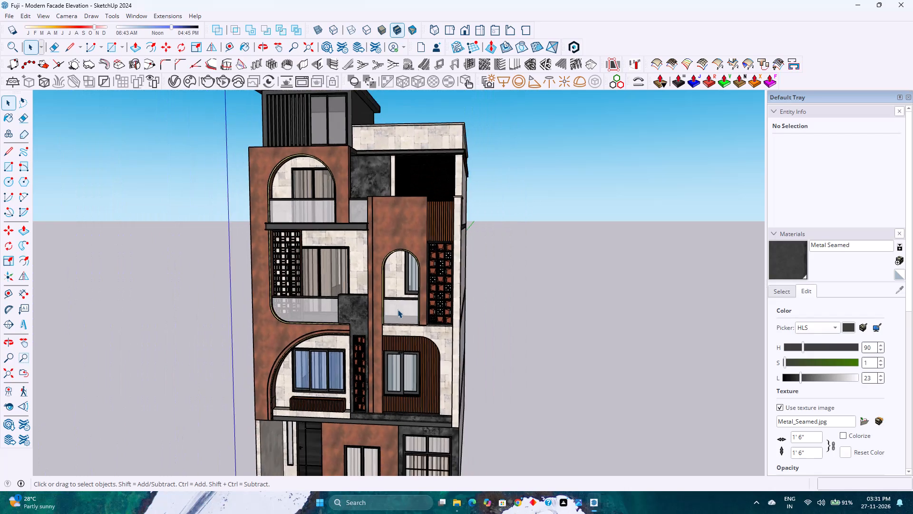
scroll(398, 309, "down", 4)
middle_click_drag(397, 312, 437, 305)
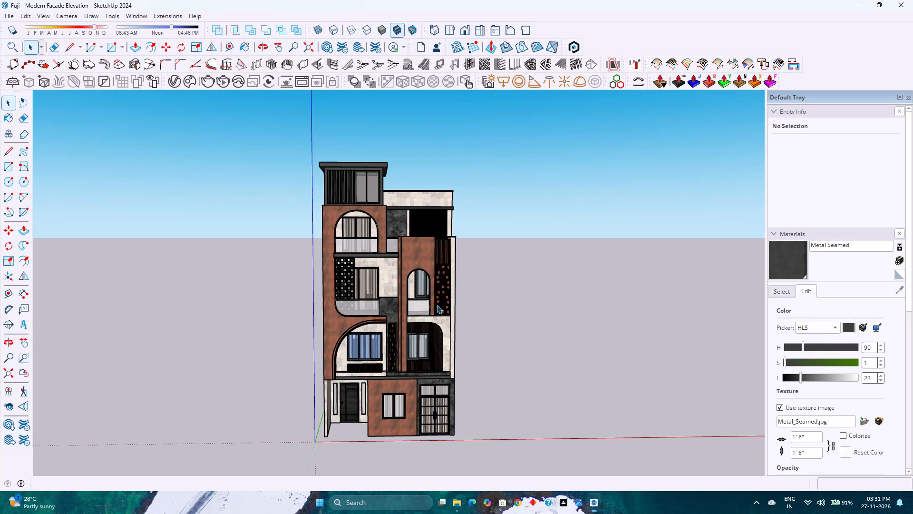
scroll(437, 305, "down", 2)
scroll(437, 305, "up", 2)
scroll(437, 305, "down", 3)
scroll(437, 305, "up", 1)
scroll(437, 305, "down", 1)
scroll(437, 305, "up", 4)
scroll(437, 305, "down", 2)
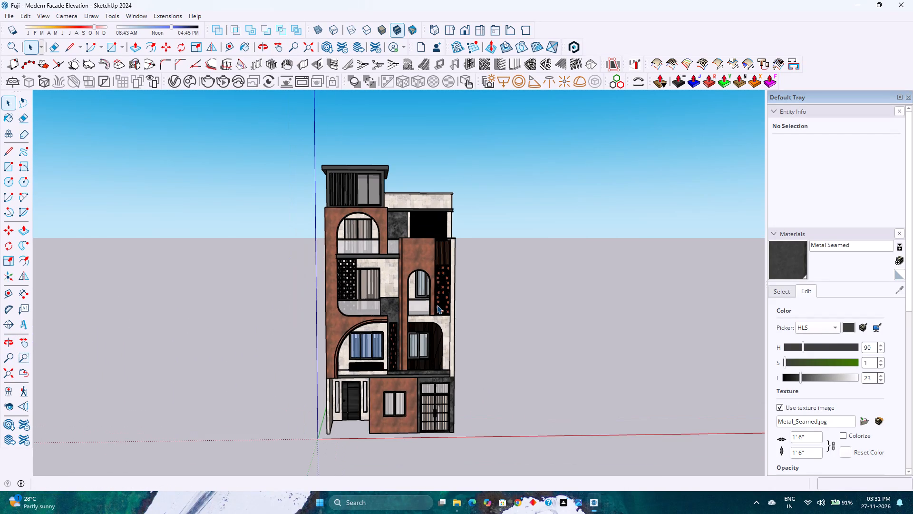
scroll(437, 305, "down", 3)
scroll(437, 305, "up", 3)
scroll(437, 305, "down", 4)
scroll(437, 305, "up", 4)
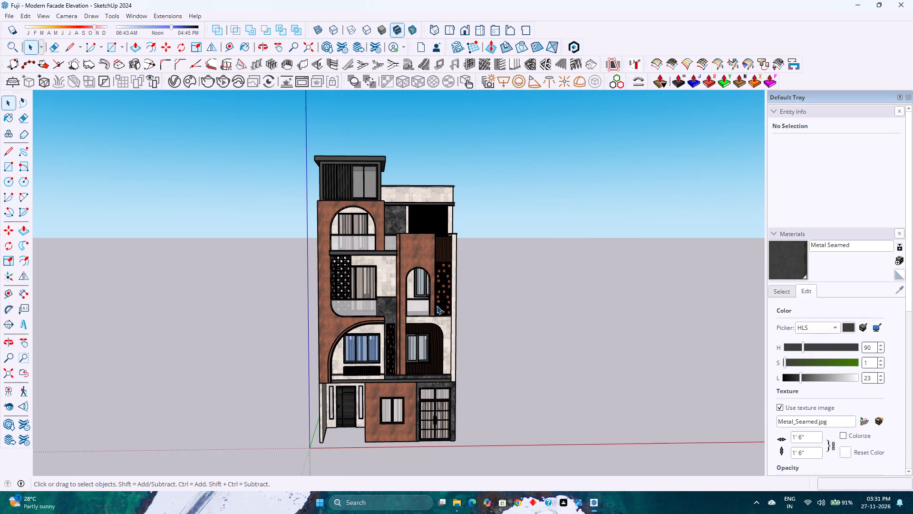
scroll(435, 308, "down", 3)
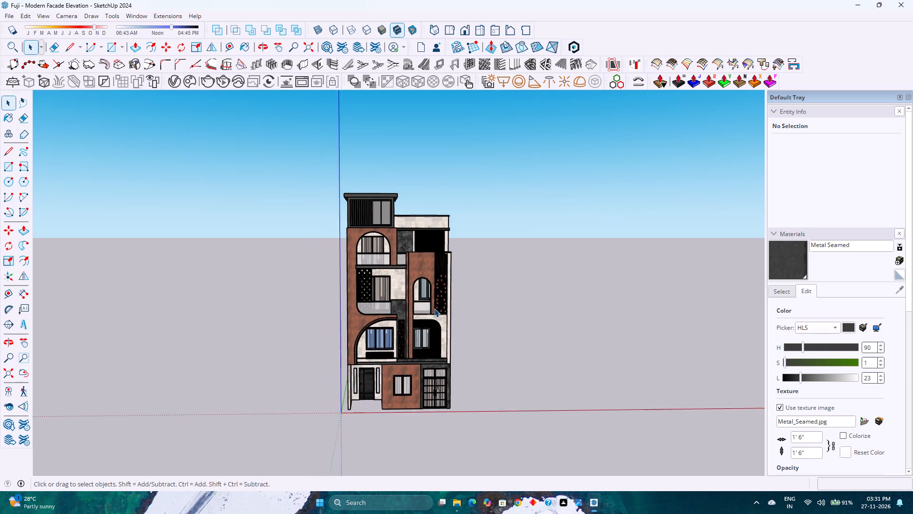
scroll(434, 308, "up", 2)
scroll(434, 308, "down", 2)
scroll(434, 308, "up", 2)
scroll(434, 309, "down", 3)
scroll(434, 309, "up", 3)
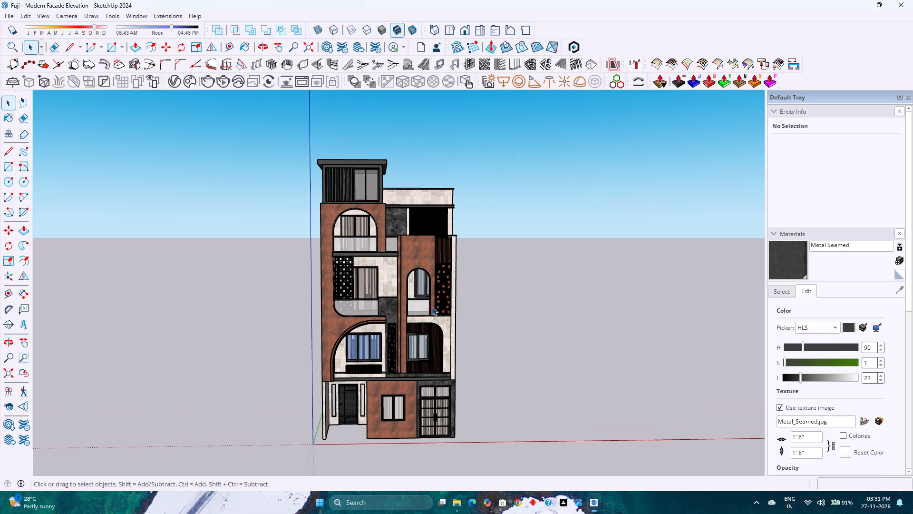
scroll(431, 307, "down", 1)
scroll(431, 307, "up", 2)
scroll(431, 307, "down", 3)
scroll(431, 307, "up", 2)
scroll(431, 307, "down", 3)
scroll(431, 303, "up", 4)
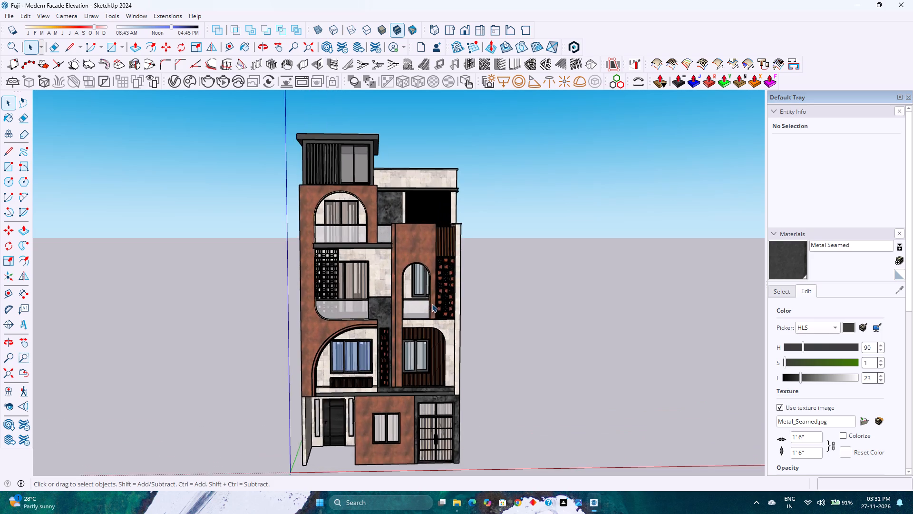
middle_click_drag(432, 304, 356, 269)
scroll(356, 269, "up", 3)
scroll(355, 269, "down", 1)
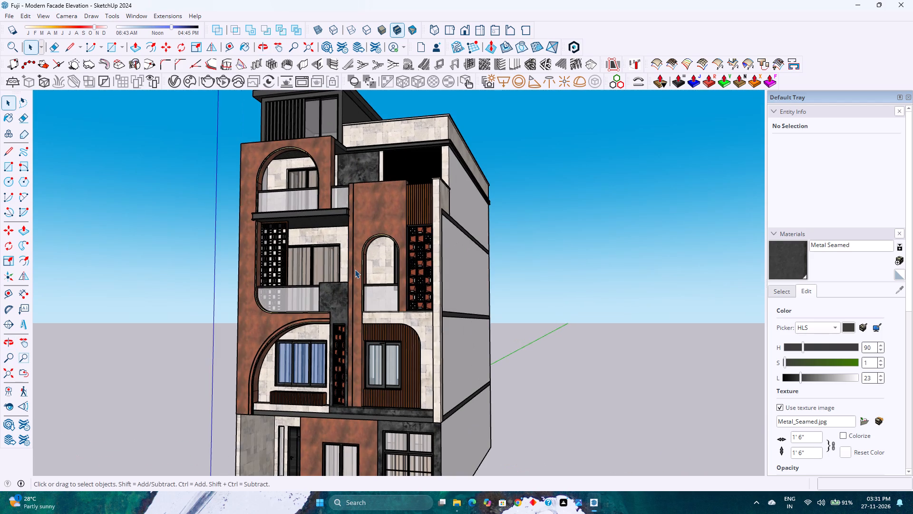
scroll(355, 269, "down", 1)
scroll(355, 269, "up", 2)
scroll(355, 269, "down", 2)
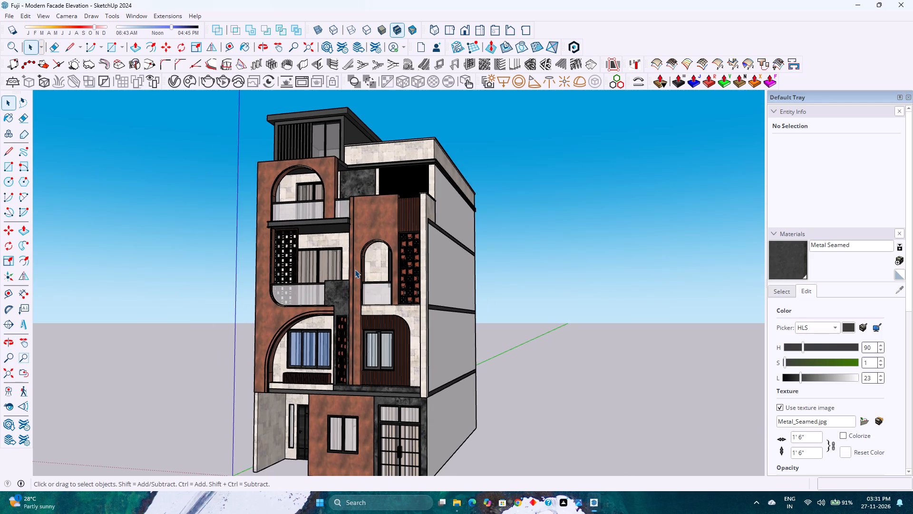
scroll(355, 269, "up", 3)
scroll(355, 269, "down", 3)
scroll(355, 269, "up", 2)
scroll(355, 269, "down", 3)
scroll(355, 269, "up", 2)
scroll(355, 269, "down", 2)
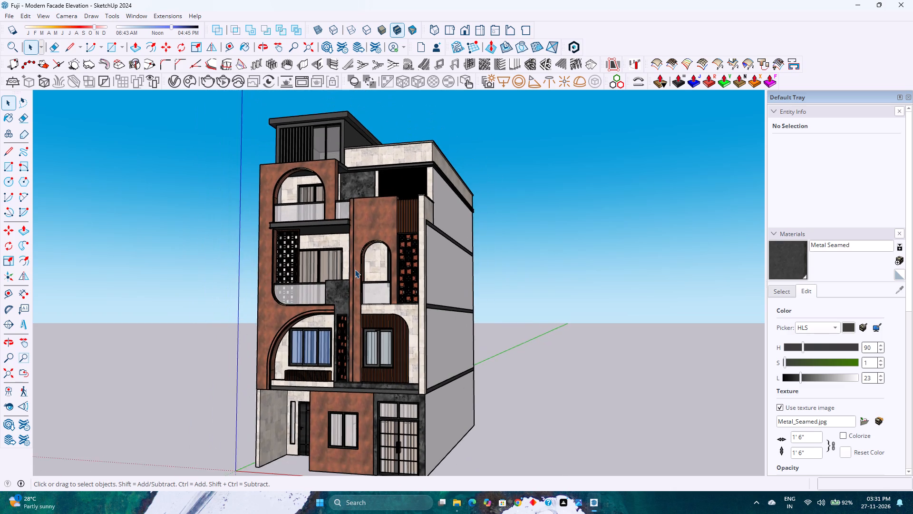
scroll(355, 269, "down", 3)
scroll(355, 269, "up", 3)
scroll(355, 269, "down", 3)
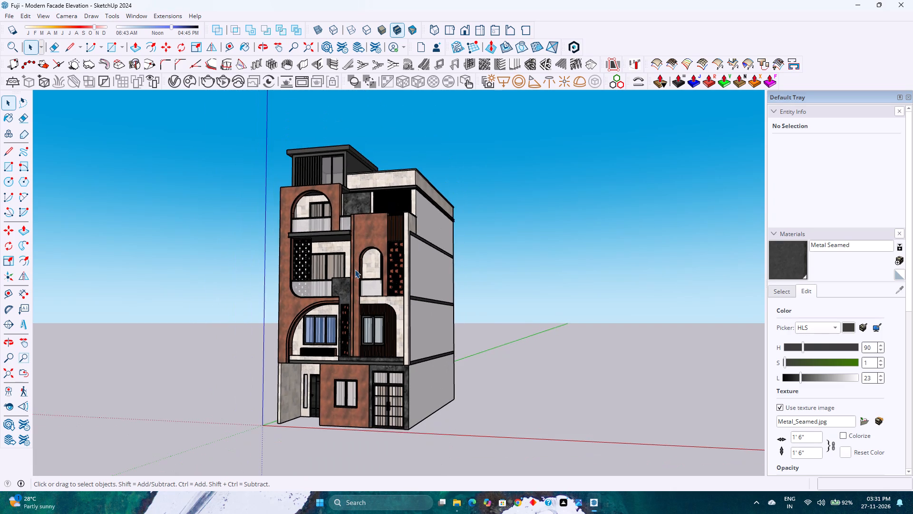
middle_click_drag(355, 271, 387, 322)
scroll(379, 307, "up", 4)
scroll(379, 307, "down", 3)
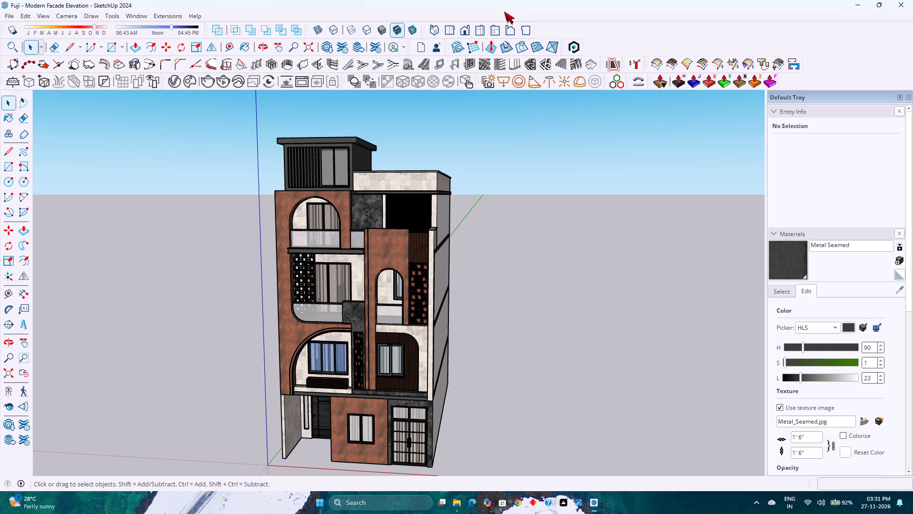
Show the facade in the standard front view fitted to the screen, and inspect it from a low angle.
left_click(469, 28)
left_click(8, 373)
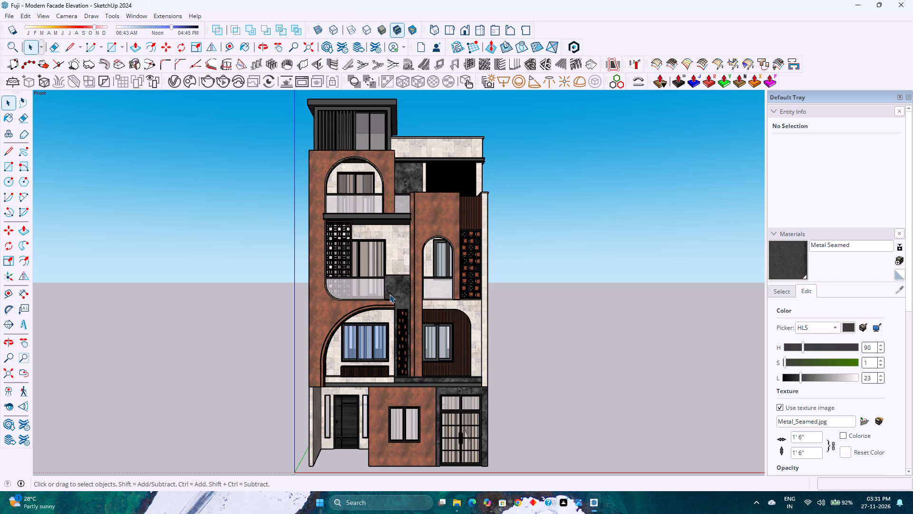
scroll(400, 293, "down", 1)
scroll(400, 293, "up", 3)
scroll(400, 293, "down", 2)
scroll(400, 294, "up", 2)
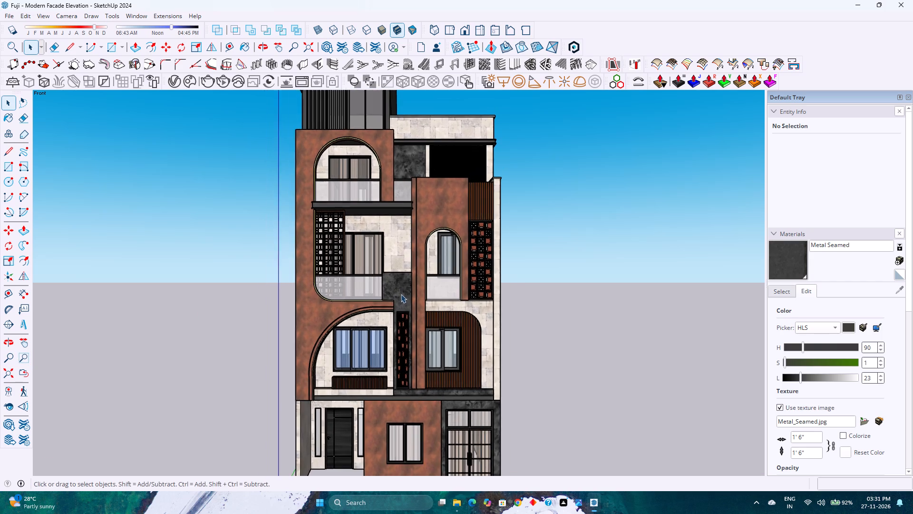
scroll(401, 295, "down", 2)
scroll(401, 297, "up", 2)
scroll(401, 297, "down", 2)
middle_click_drag(427, 305, 413, 310)
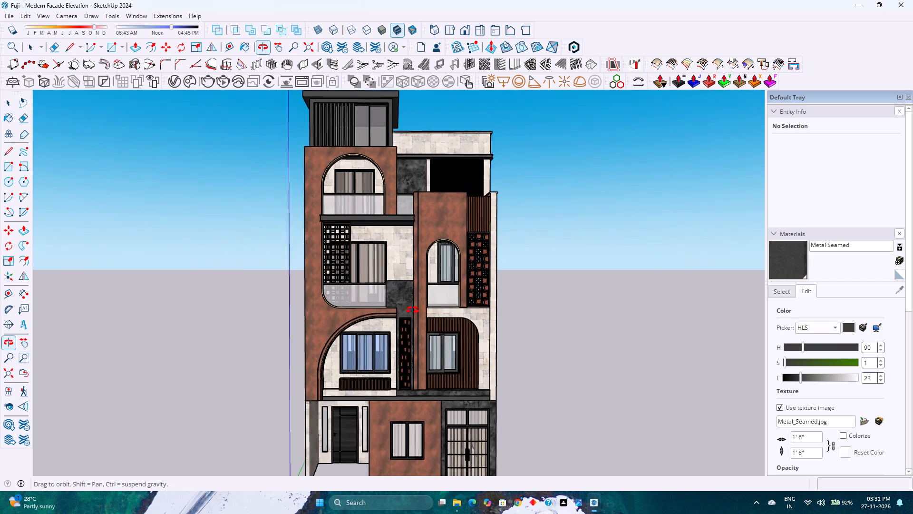
middle_click_drag(413, 310, 390, 271)
middle_click_drag(387, 295, 404, 283)
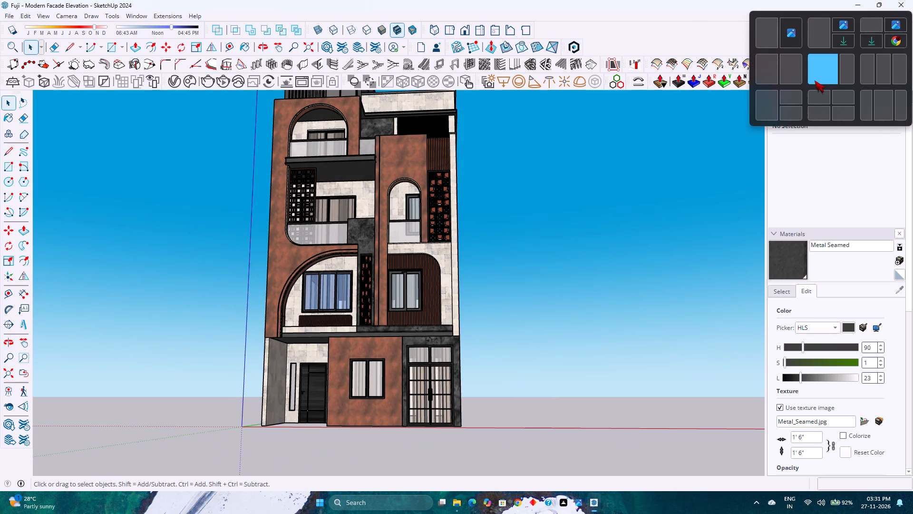
Place the model beside the reference facade image, give the model the wider share of the screen, and show the whole image.
left_click(824, 74)
left_click(686, 178)
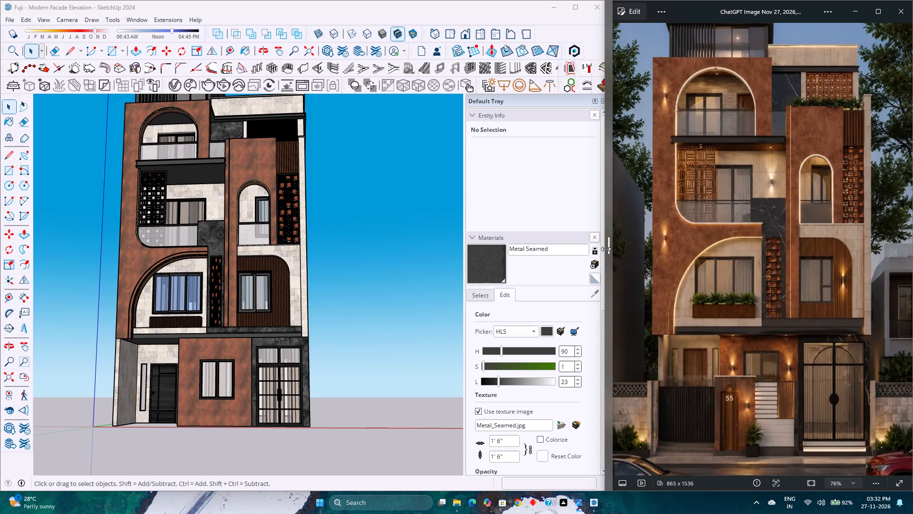
left_click_drag(606, 249, 719, 235)
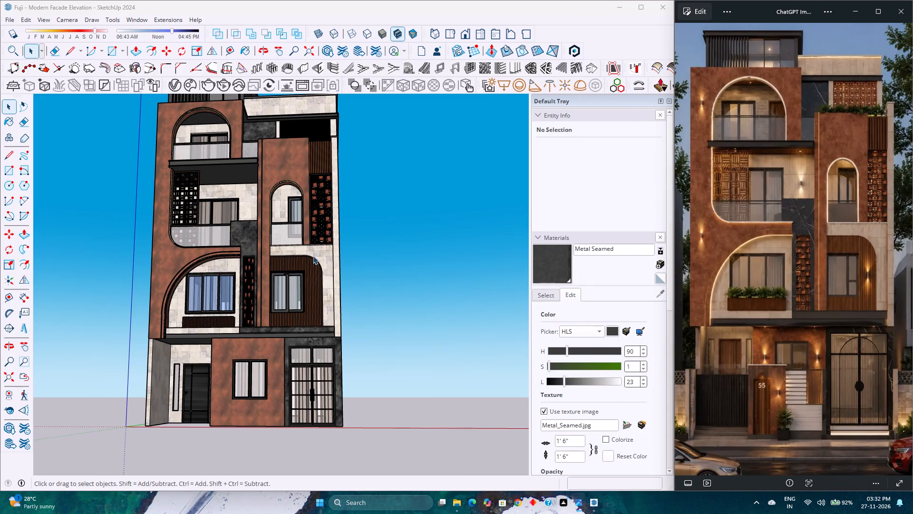
scroll(735, 278, "down", 3)
Inside the building group, draw a 40' by 22' 6" rectangle across the underside, between opposite outer corners of the walls.
middle_click_drag(206, 329, 217, 285)
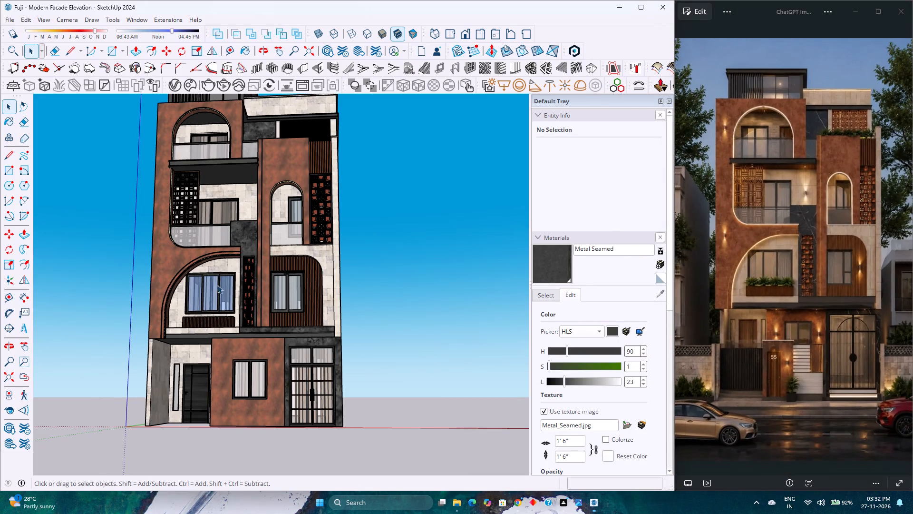
middle_click_drag(217, 285, 241, 246)
scroll(241, 246, "down", 4)
middle_click_drag(245, 309, 261, 245)
double_click(274, 235)
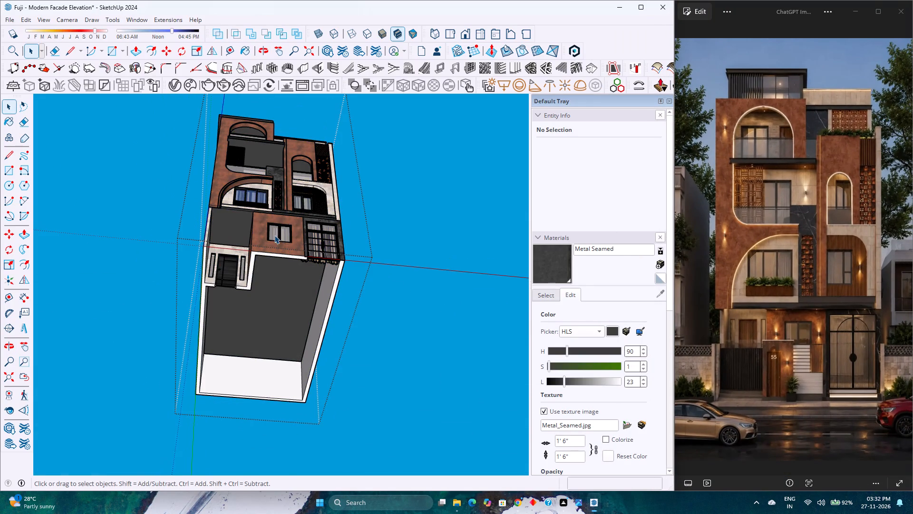
scroll(265, 285, "up", 1)
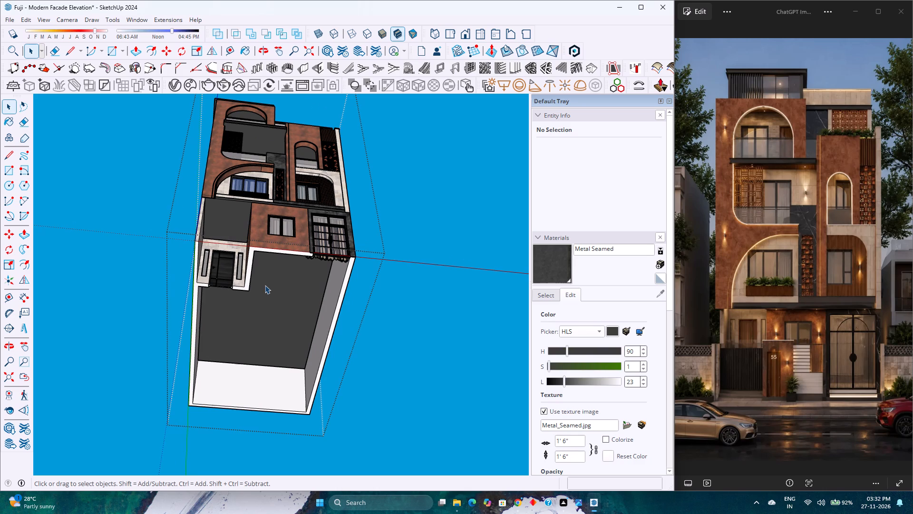
scroll(265, 285, "down", 4)
scroll(259, 316, "up", 2)
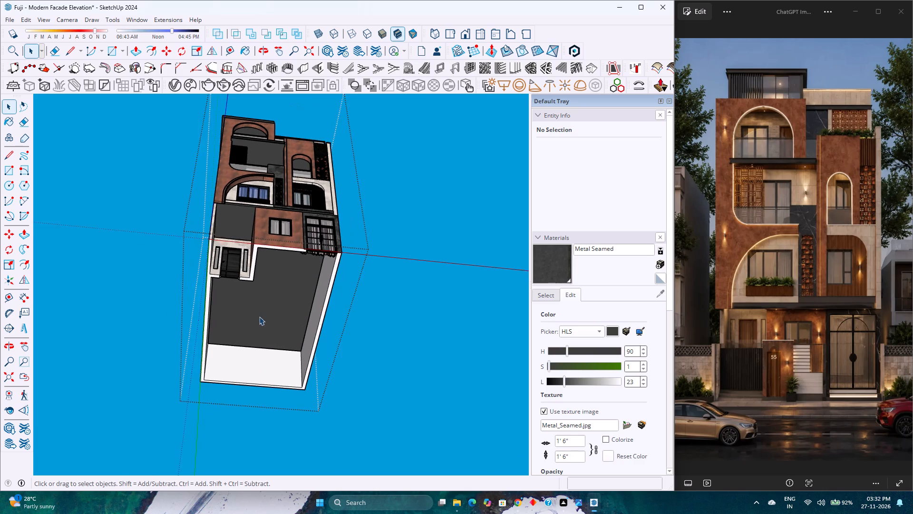
middle_click_drag(259, 316, 275, 239)
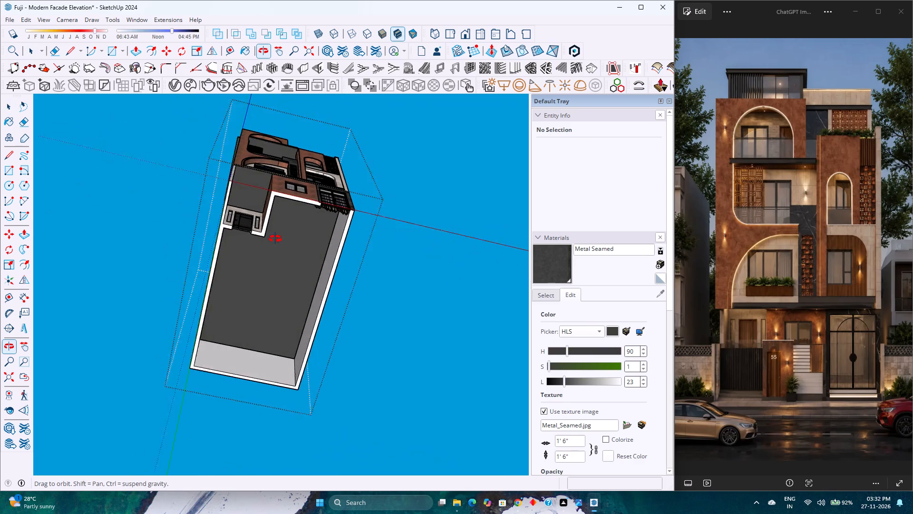
middle_click_drag(275, 239, 260, 240)
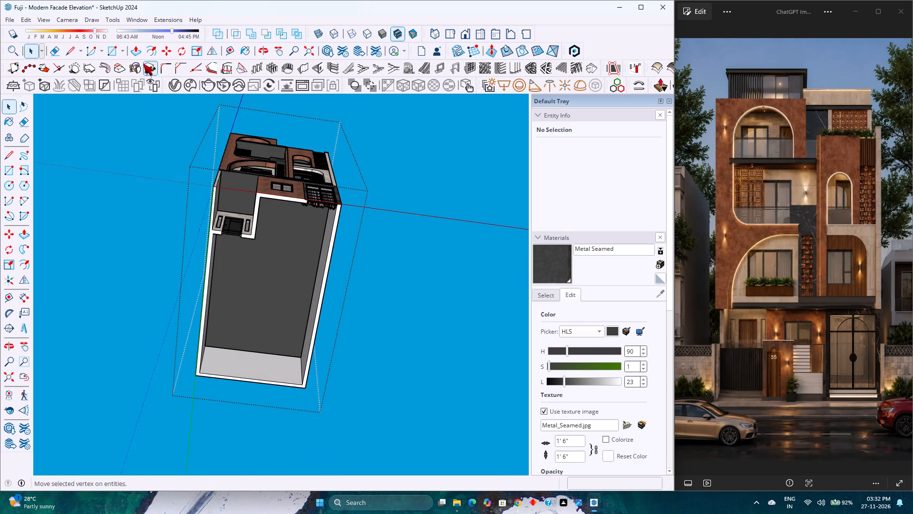
left_click(113, 50)
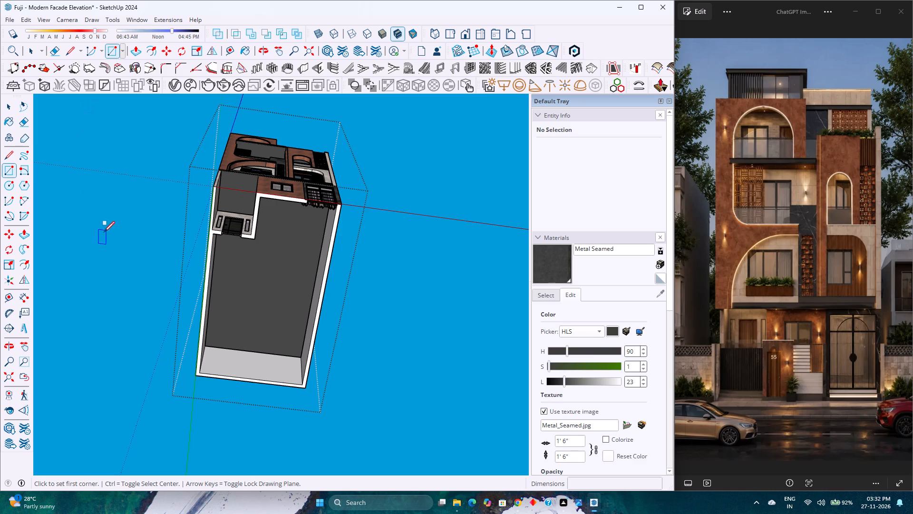
scroll(214, 186, "up", 10)
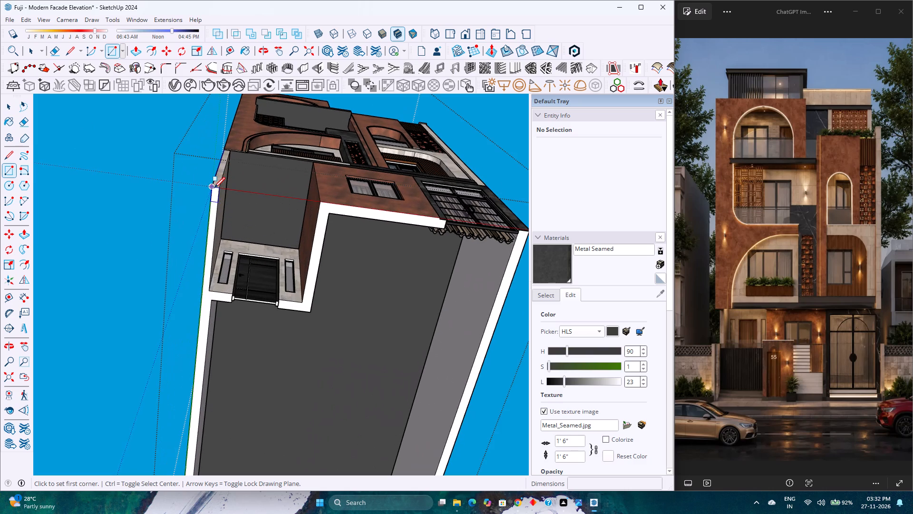
left_click(214, 188)
scroll(245, 241, "down", 13)
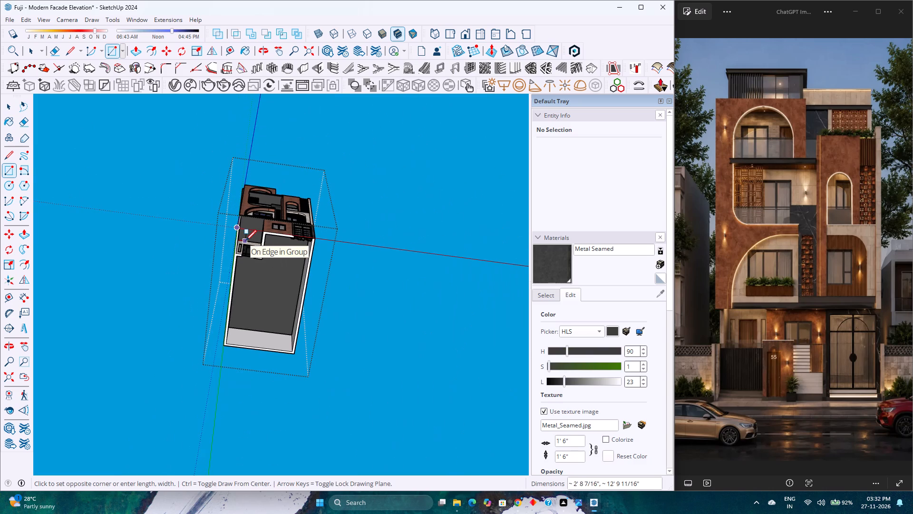
scroll(245, 241, "down", 3)
scroll(282, 337, "up", 4)
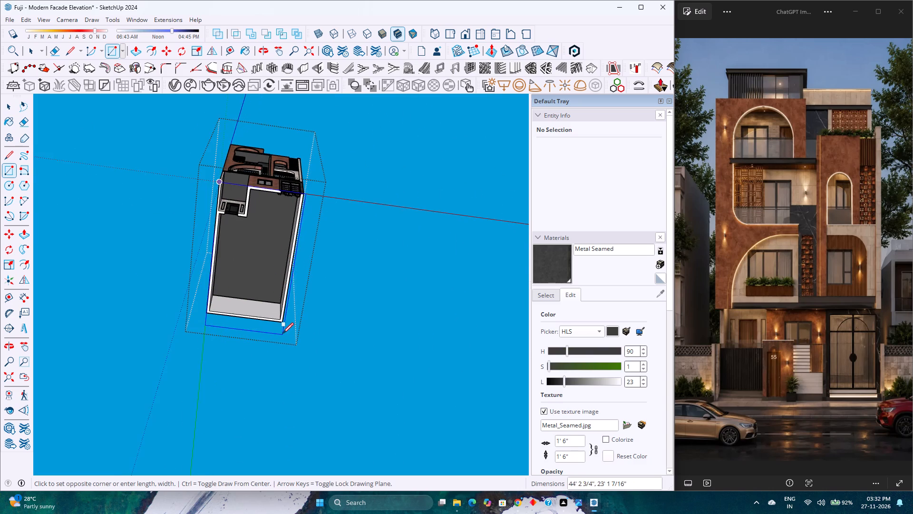
scroll(286, 329, "up", 11)
left_click(280, 316)
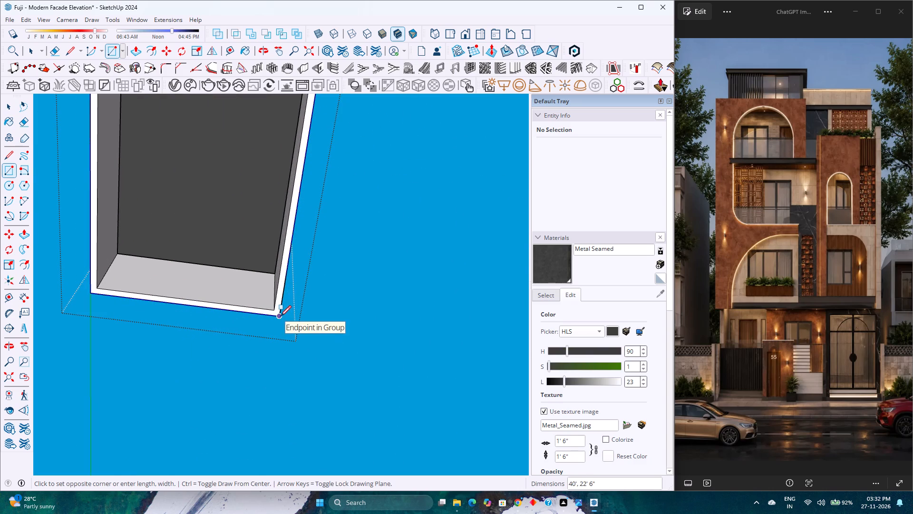
key("space")
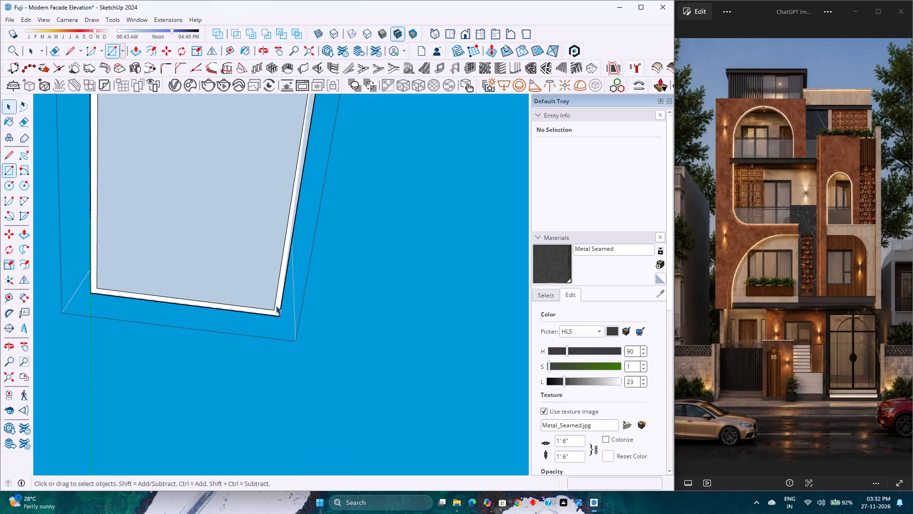
Make the new base rectangle, with its face and edges, a group.
double_click(203, 189)
right_click(203, 189)
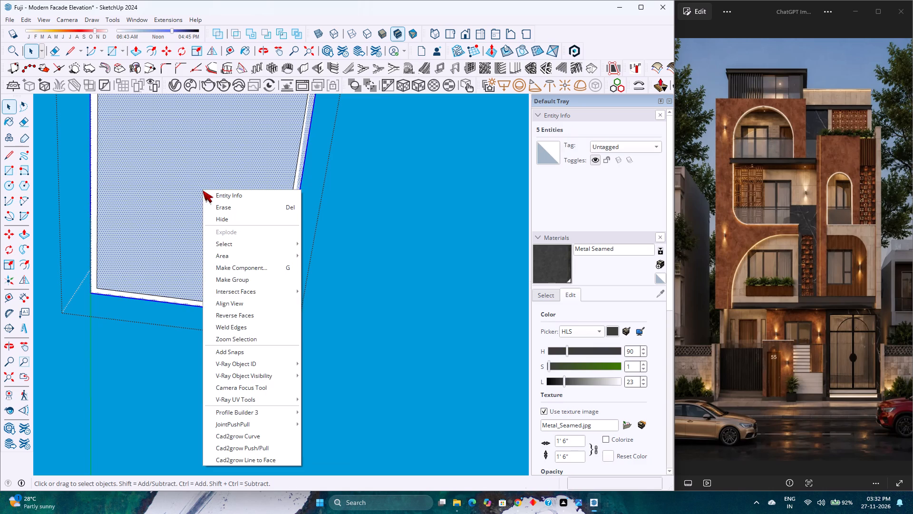
left_click(229, 278)
Open the base rectangle's group and push/pull its face 6" to form a slab.
double_click(218, 252)
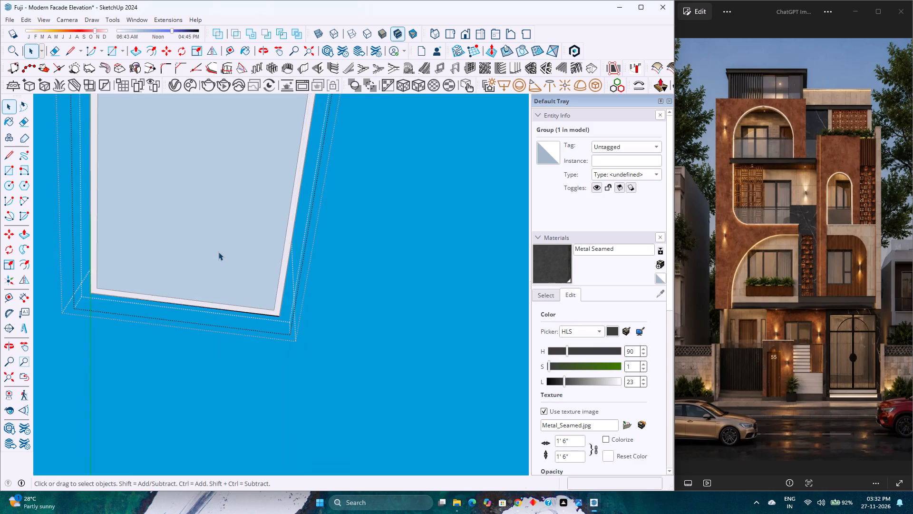
scroll(217, 251, "up", 3)
key("p")
left_click(217, 250)
key("6")
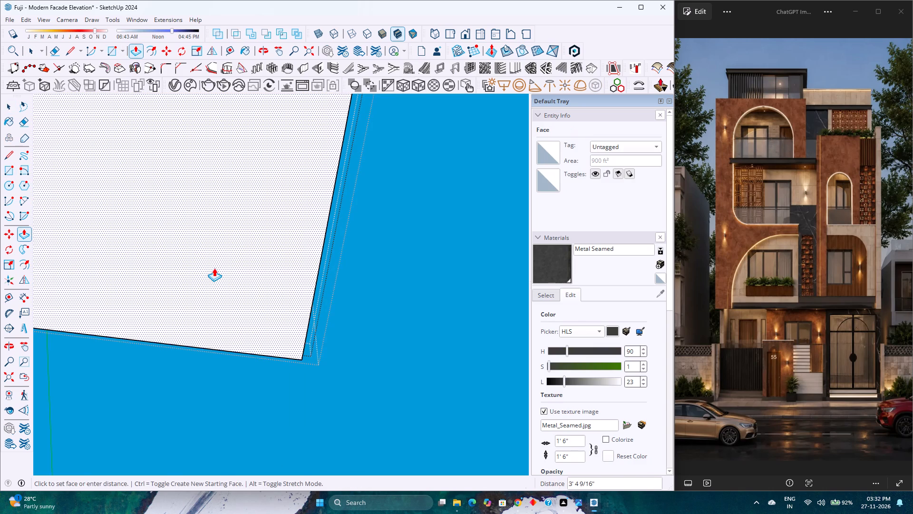
key("Return")
Extend the base slab's front face 8' forward of the facade and close the slab's group.
scroll(218, 267, "down", 9)
middle_click_drag(250, 175, 249, 308)
scroll(249, 292, "down", 4)
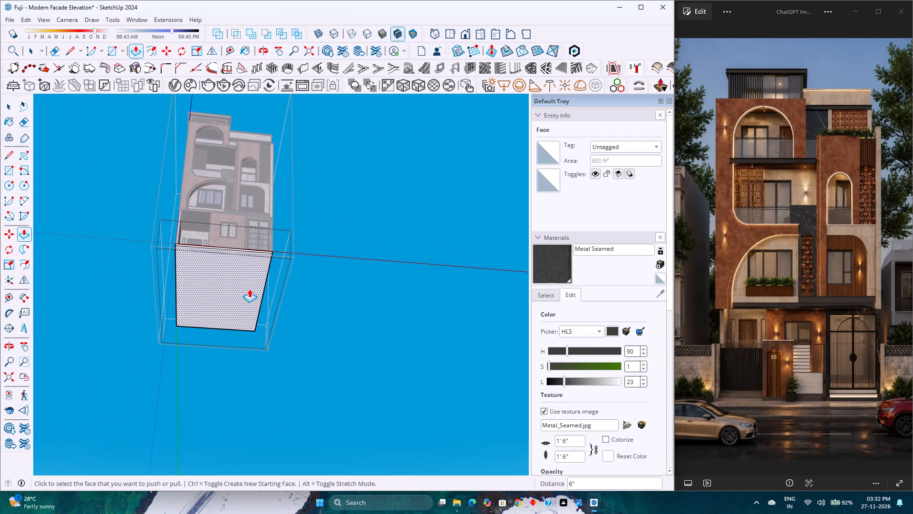
middle_click_drag(266, 267, 272, 375)
scroll(272, 310, "down", 3)
middle_click_drag(265, 315, 245, 388)
scroll(245, 341, "up", 5)
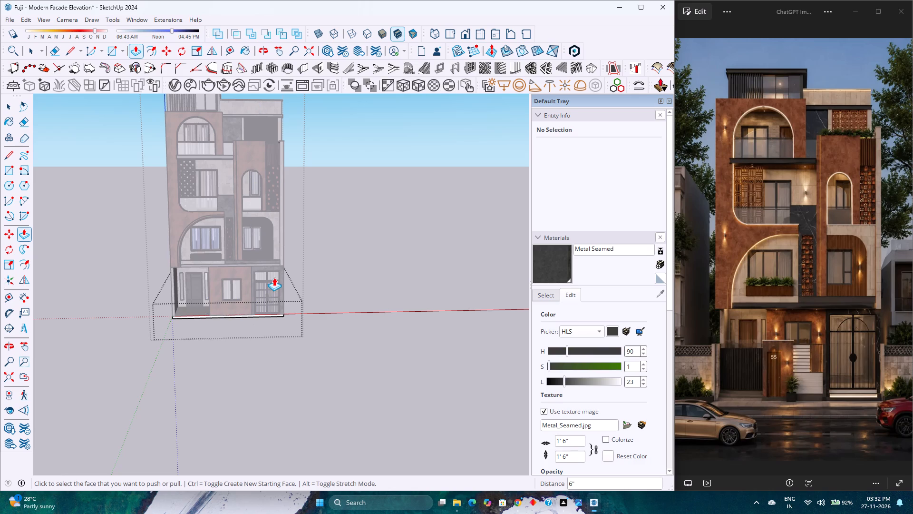
scroll(223, 308, "down", 2)
middle_click_drag(233, 309, 219, 358)
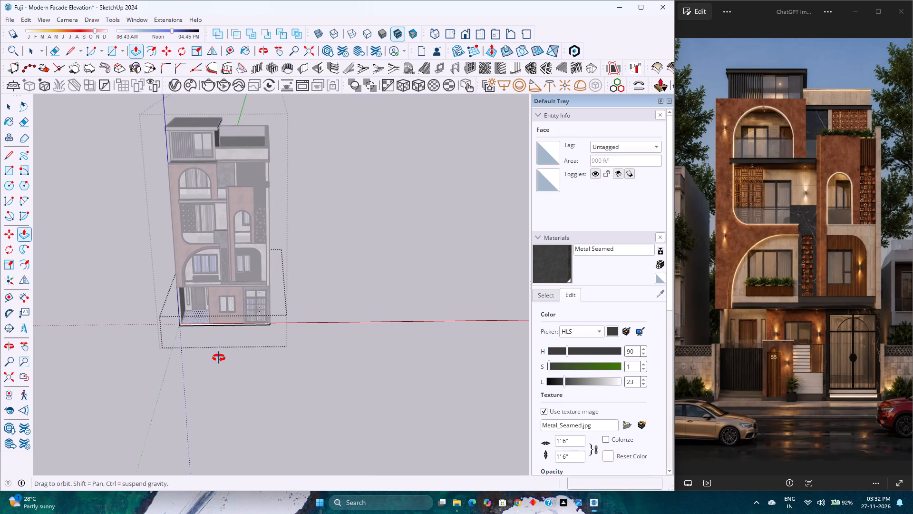
middle_click_drag(219, 358, 219, 357)
scroll(223, 322, "up", 5)
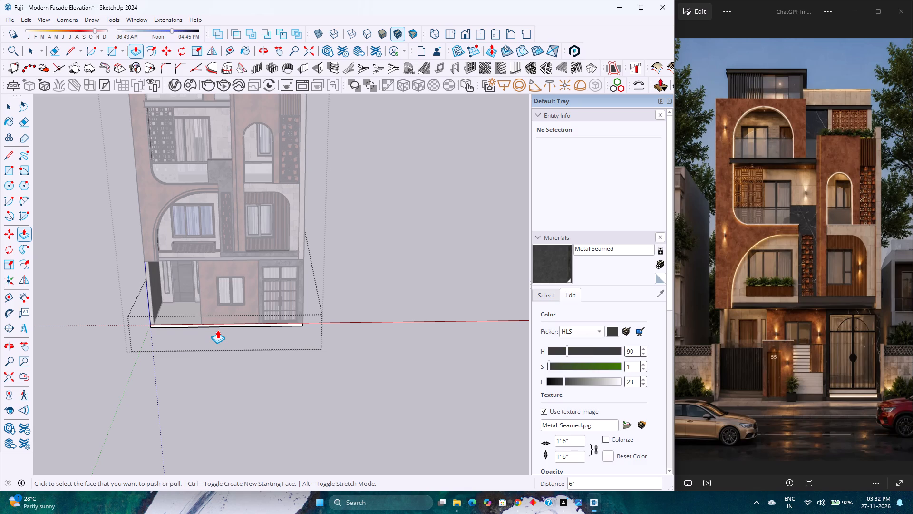
left_click(258, 325)
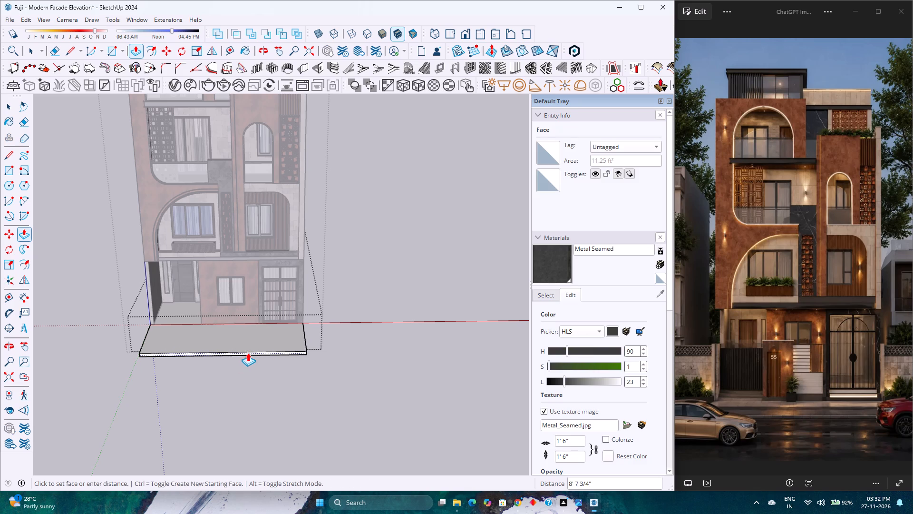
type("8'")
key("Return")
scroll(253, 344, "up", 1)
scroll(243, 340, "down", 2)
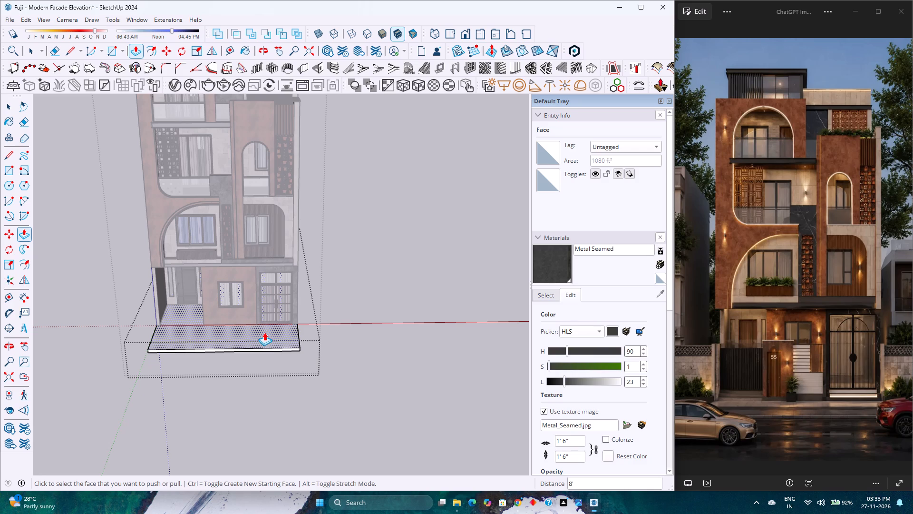
key("space")
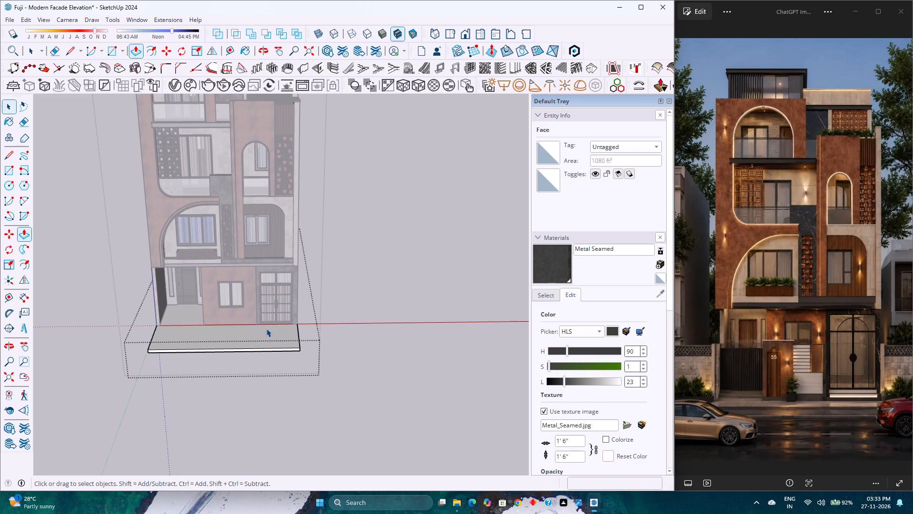
middle_click_drag(271, 340, 201, 331)
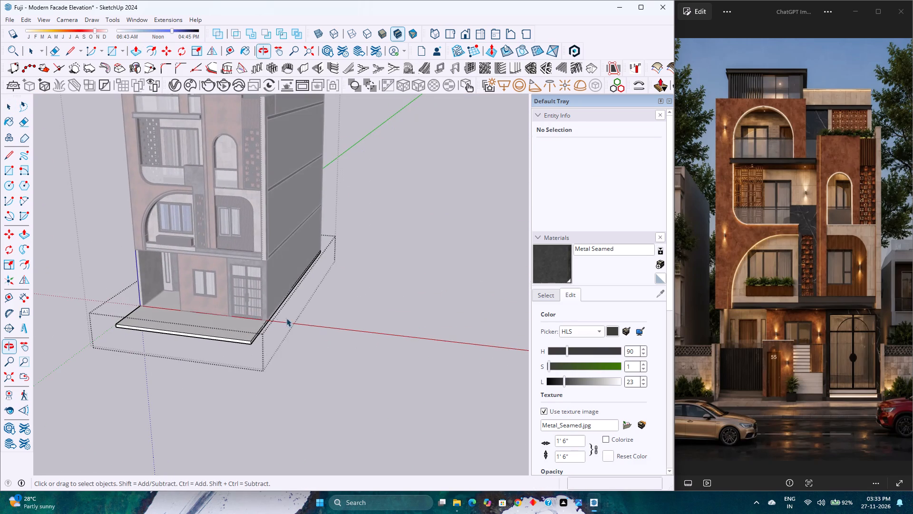
left_click(330, 319)
Save the model with the extended base slab.
scroll(330, 319, "down", 4)
middle_click_drag(351, 292, 402, 345, "shift")
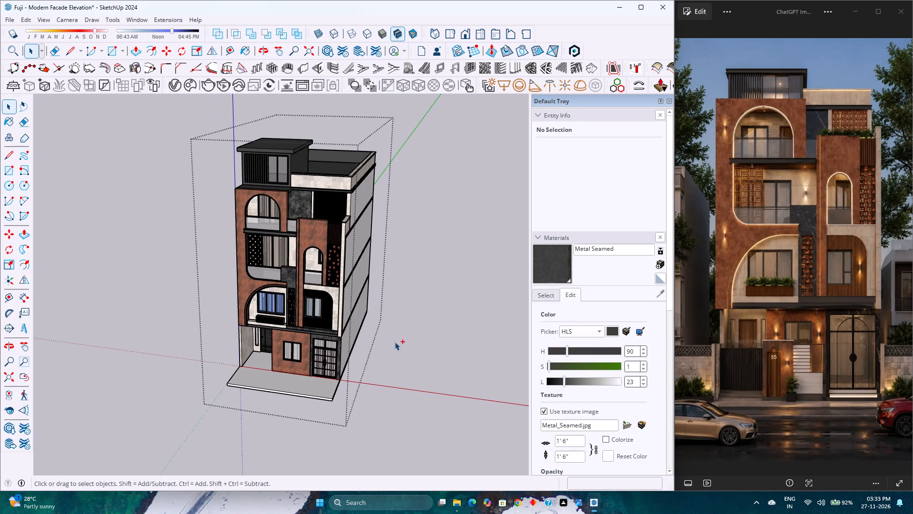
key("ctrl+s")
Examine the building and its new base slab from the front and at an angle showing the side wall.
scroll(364, 320, "down", 1)
scroll(234, 285, "up", 3)
middle_click_drag(242, 304, 269, 224)
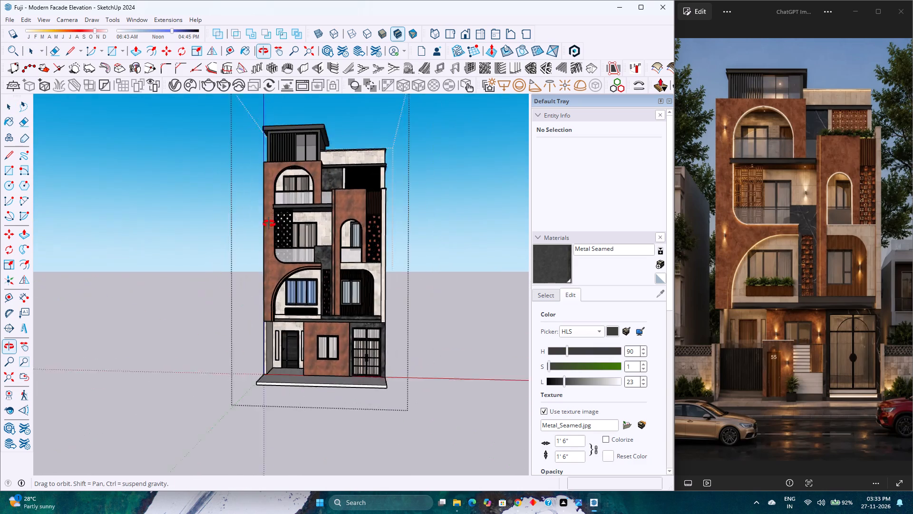
middle_click_drag(269, 224, 165, 241)
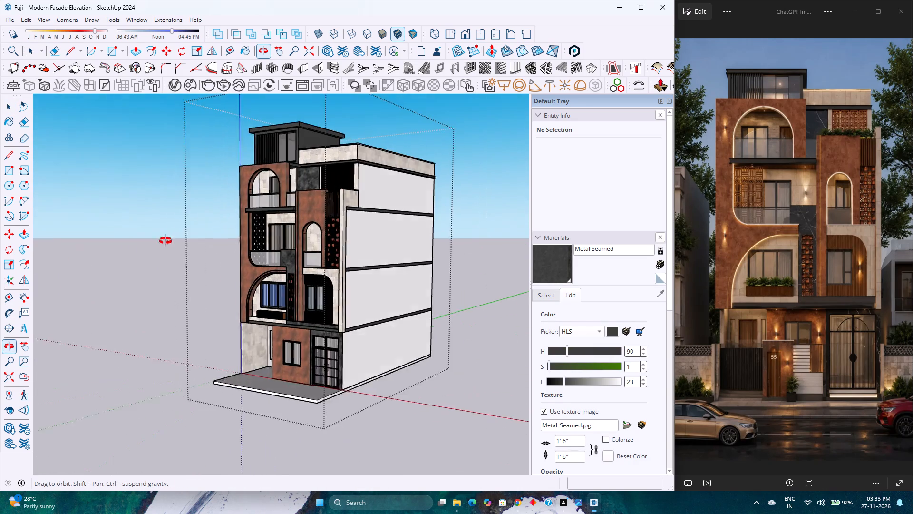
middle_click_drag(165, 241, 208, 247)
scroll(218, 266, "down", 2)
scroll(216, 275, "up", 1)
scroll(212, 277, "down", 1)
scroll(210, 278, "up", 4)
scroll(212, 278, "down", 9)
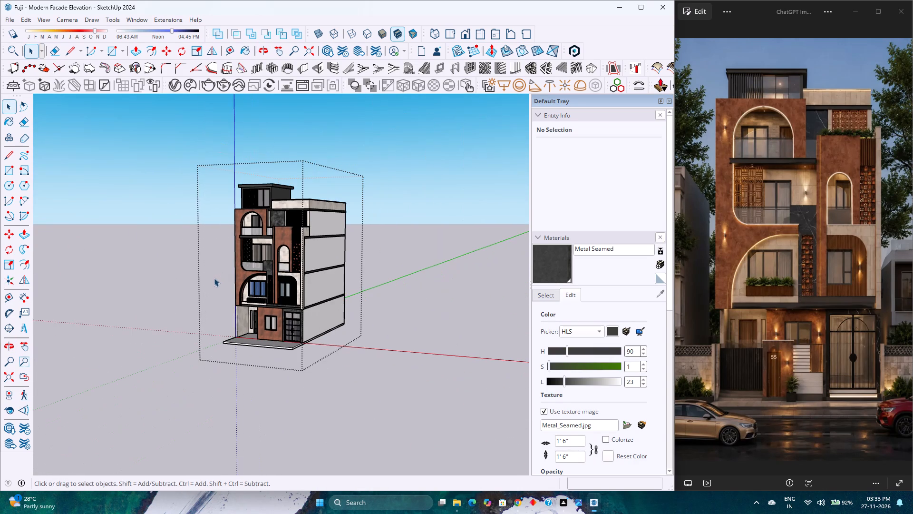
Show the building in the standard front view fitted to the screen, and inspect it from both sides and above.
left_click(463, 38)
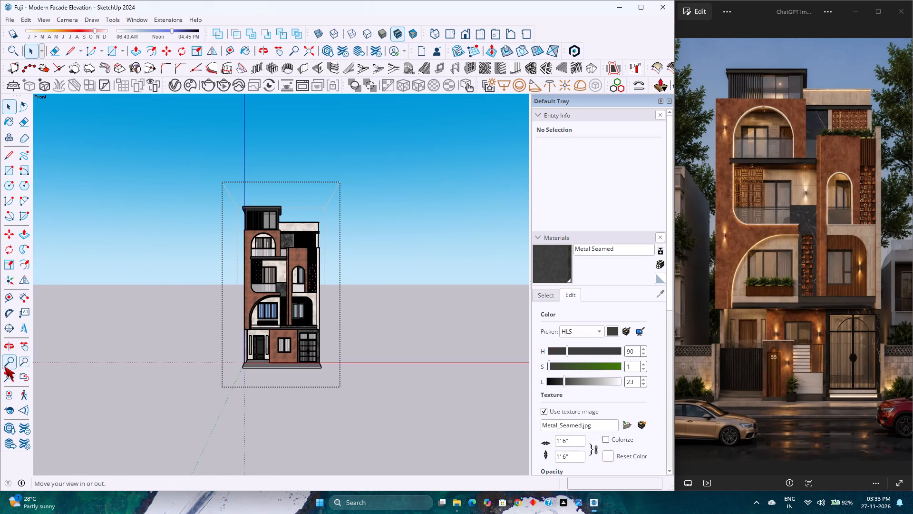
left_click(8, 383)
scroll(315, 274, "down", 4)
scroll(315, 274, "up", 3)
scroll(315, 274, "down", 5)
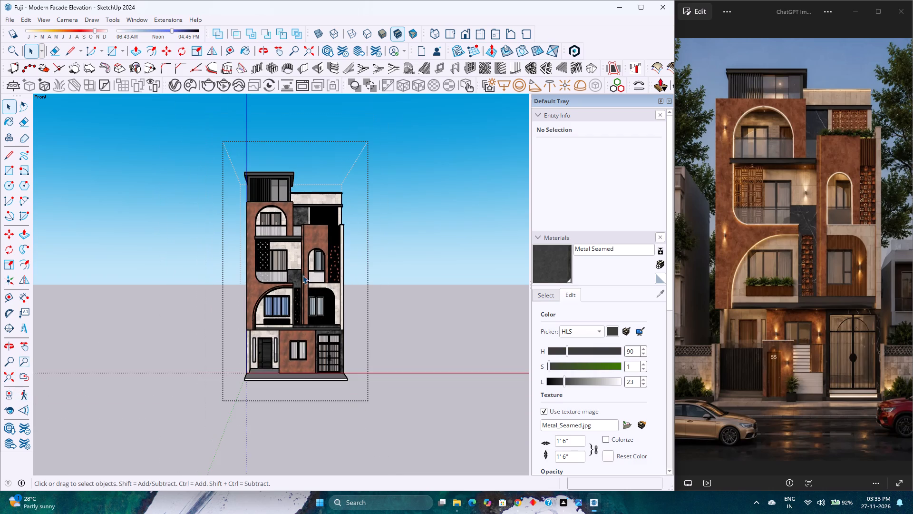
scroll(286, 279, "up", 5)
scroll(149, 274, "down", 2)
middle_click_drag(342, 288, 128, 289)
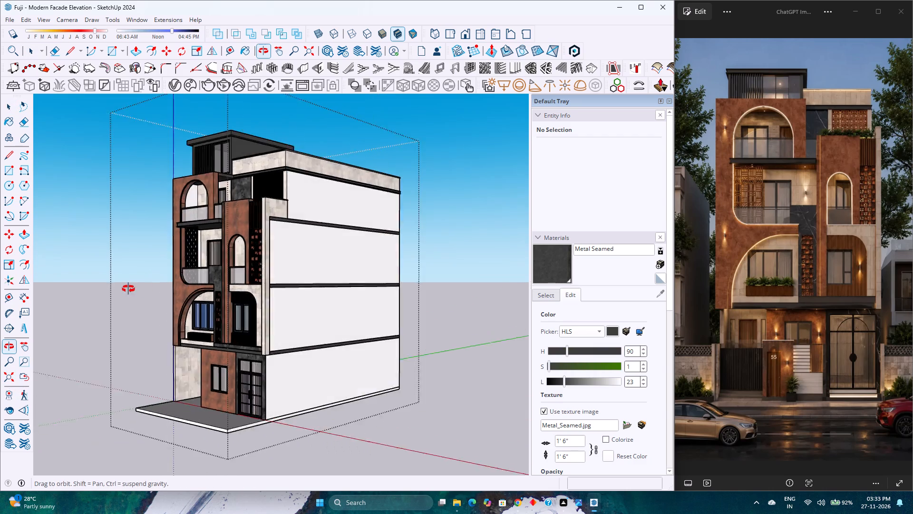
middle_click_drag(128, 289, 384, 283)
scroll(379, 279, "up", 2)
scroll(379, 279, "down", 4)
scroll(379, 279, "up", 5)
scroll(379, 279, "down", 5)
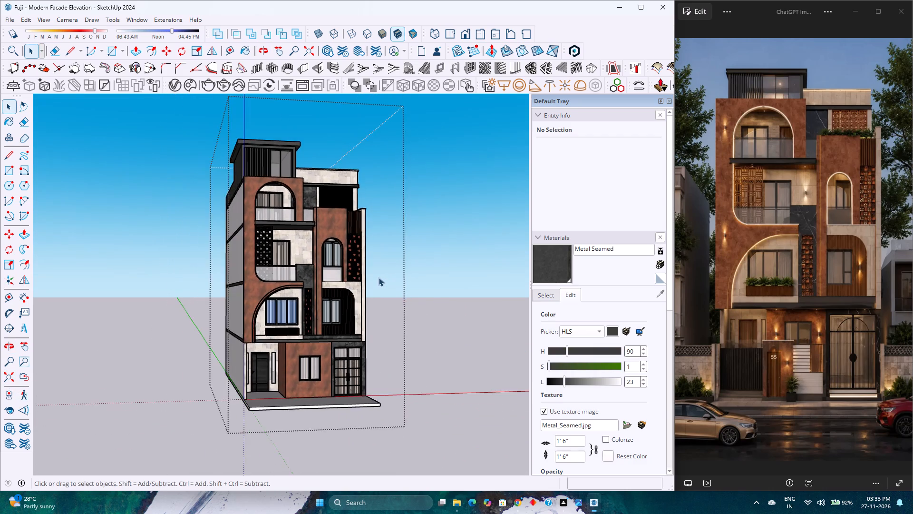
middle_click_drag(379, 277, 273, 260)
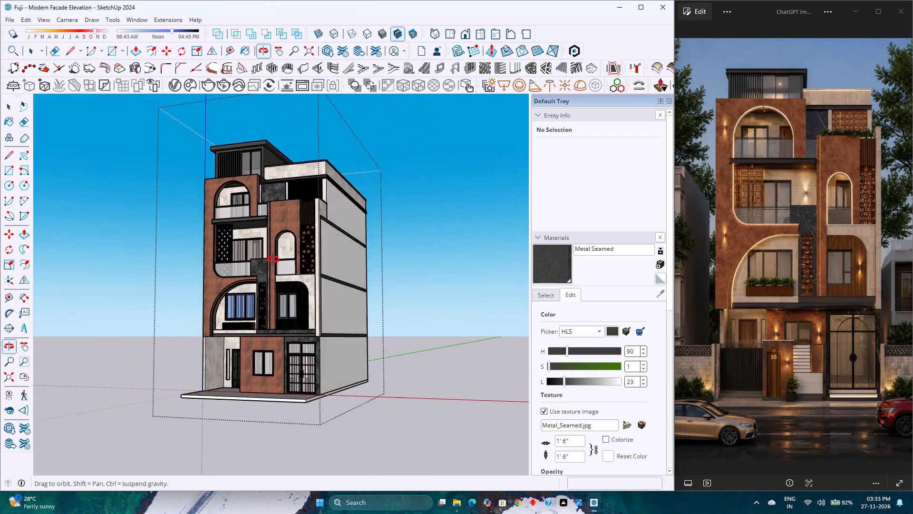
middle_click_drag(273, 260, 329, 351)
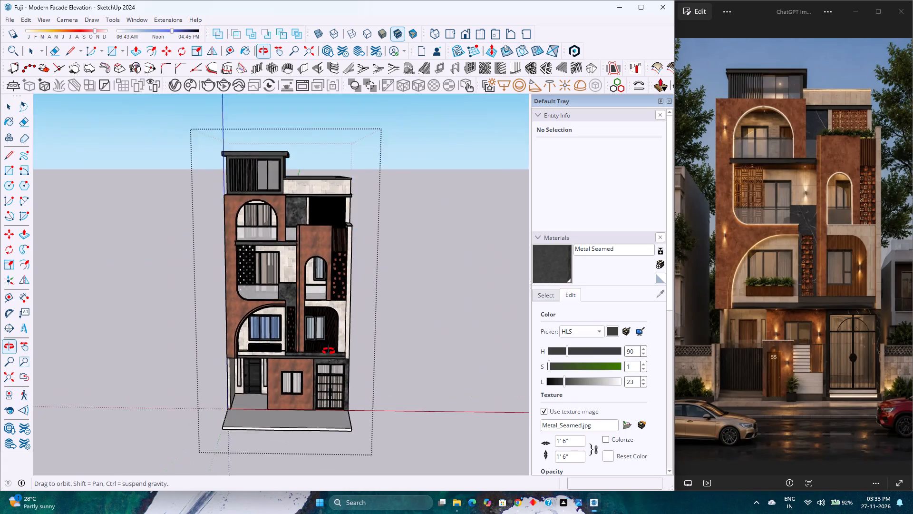
middle_click_drag(329, 351, 313, 362)
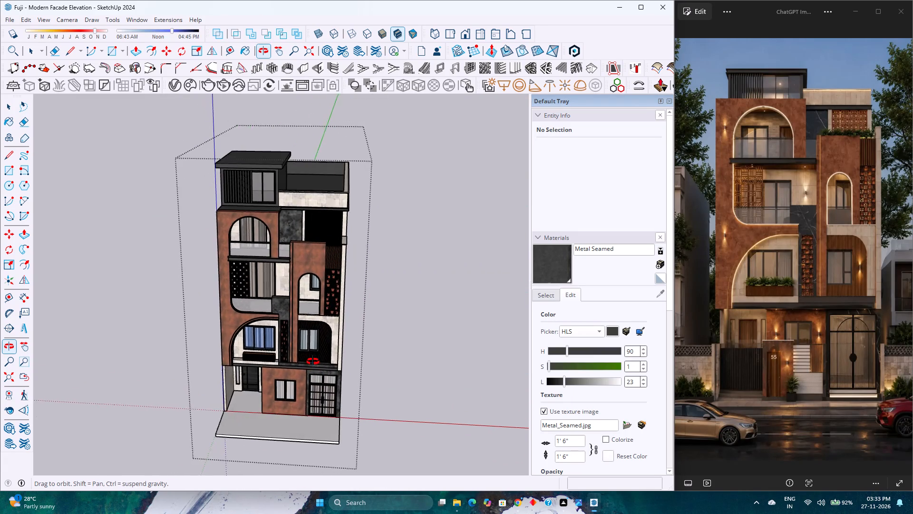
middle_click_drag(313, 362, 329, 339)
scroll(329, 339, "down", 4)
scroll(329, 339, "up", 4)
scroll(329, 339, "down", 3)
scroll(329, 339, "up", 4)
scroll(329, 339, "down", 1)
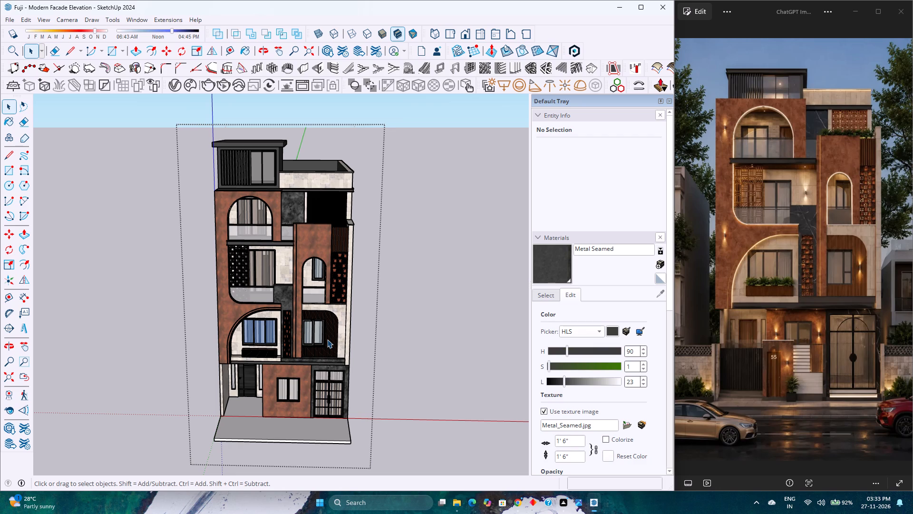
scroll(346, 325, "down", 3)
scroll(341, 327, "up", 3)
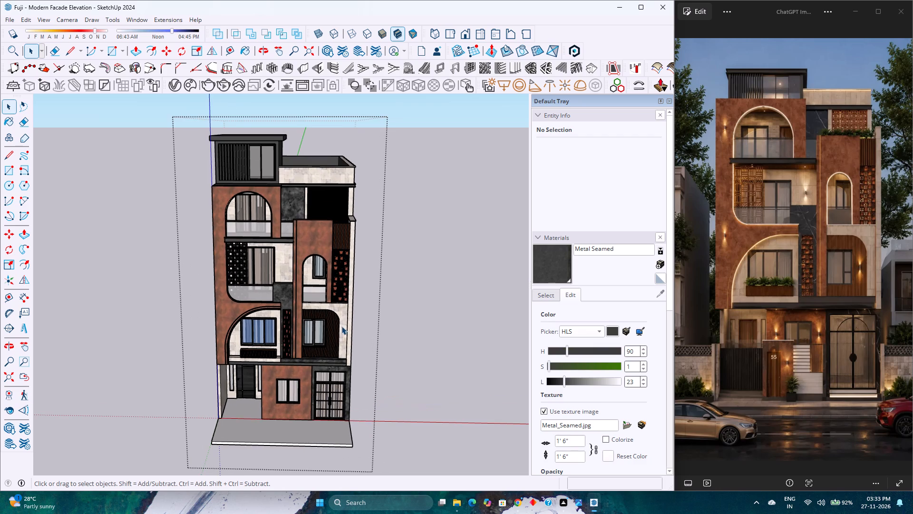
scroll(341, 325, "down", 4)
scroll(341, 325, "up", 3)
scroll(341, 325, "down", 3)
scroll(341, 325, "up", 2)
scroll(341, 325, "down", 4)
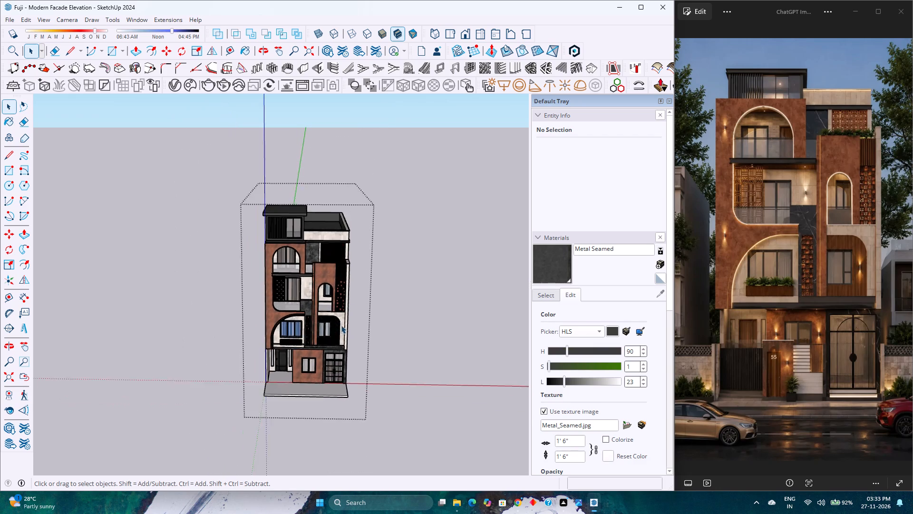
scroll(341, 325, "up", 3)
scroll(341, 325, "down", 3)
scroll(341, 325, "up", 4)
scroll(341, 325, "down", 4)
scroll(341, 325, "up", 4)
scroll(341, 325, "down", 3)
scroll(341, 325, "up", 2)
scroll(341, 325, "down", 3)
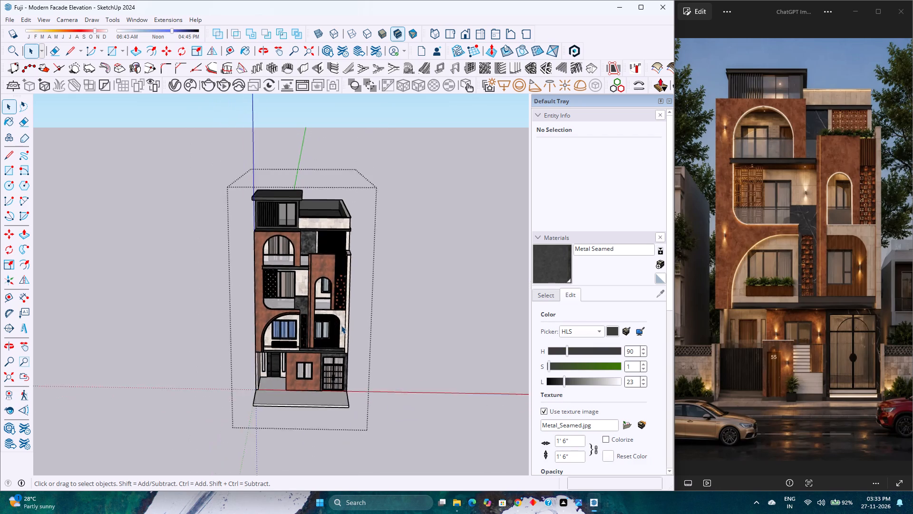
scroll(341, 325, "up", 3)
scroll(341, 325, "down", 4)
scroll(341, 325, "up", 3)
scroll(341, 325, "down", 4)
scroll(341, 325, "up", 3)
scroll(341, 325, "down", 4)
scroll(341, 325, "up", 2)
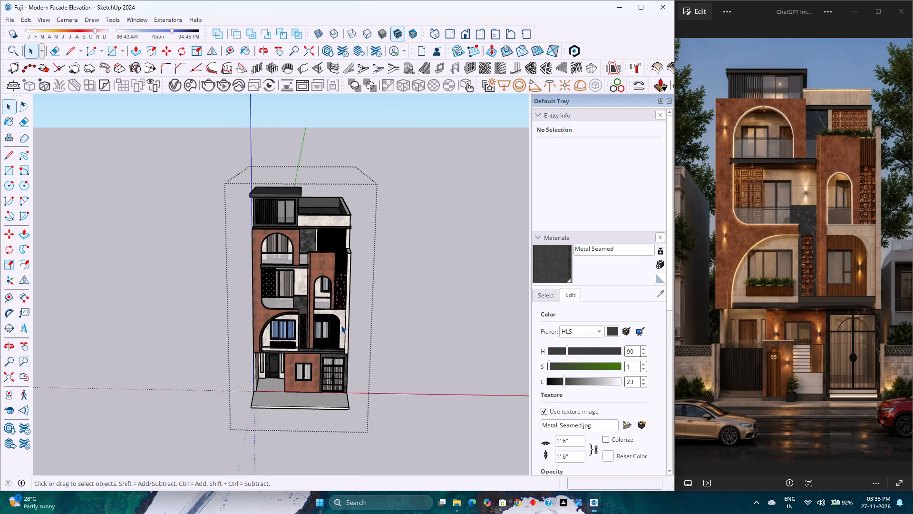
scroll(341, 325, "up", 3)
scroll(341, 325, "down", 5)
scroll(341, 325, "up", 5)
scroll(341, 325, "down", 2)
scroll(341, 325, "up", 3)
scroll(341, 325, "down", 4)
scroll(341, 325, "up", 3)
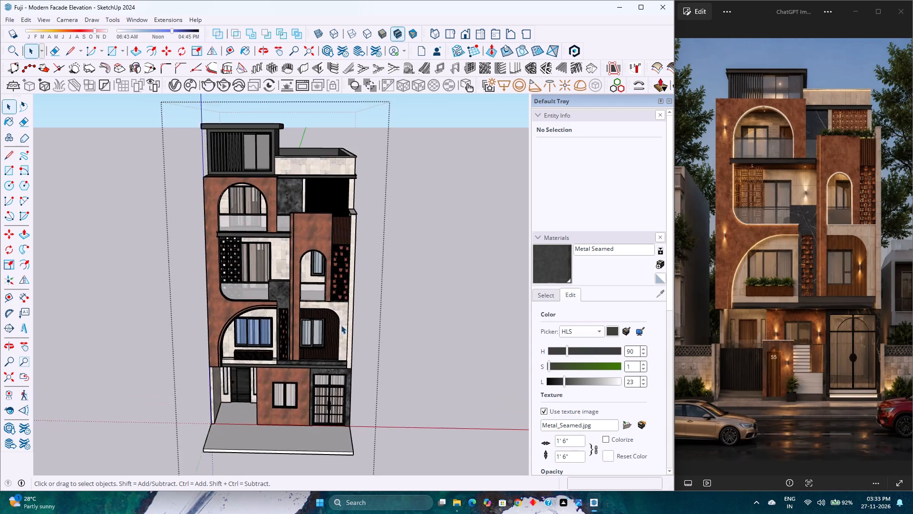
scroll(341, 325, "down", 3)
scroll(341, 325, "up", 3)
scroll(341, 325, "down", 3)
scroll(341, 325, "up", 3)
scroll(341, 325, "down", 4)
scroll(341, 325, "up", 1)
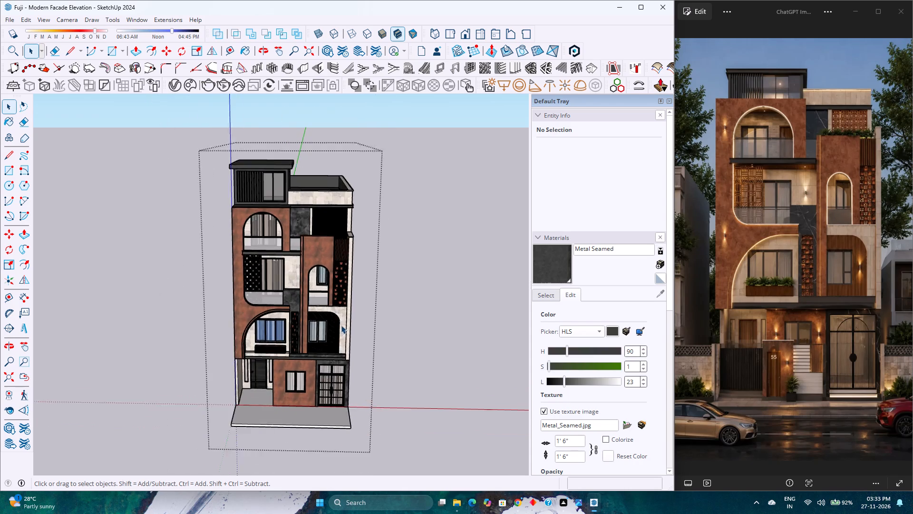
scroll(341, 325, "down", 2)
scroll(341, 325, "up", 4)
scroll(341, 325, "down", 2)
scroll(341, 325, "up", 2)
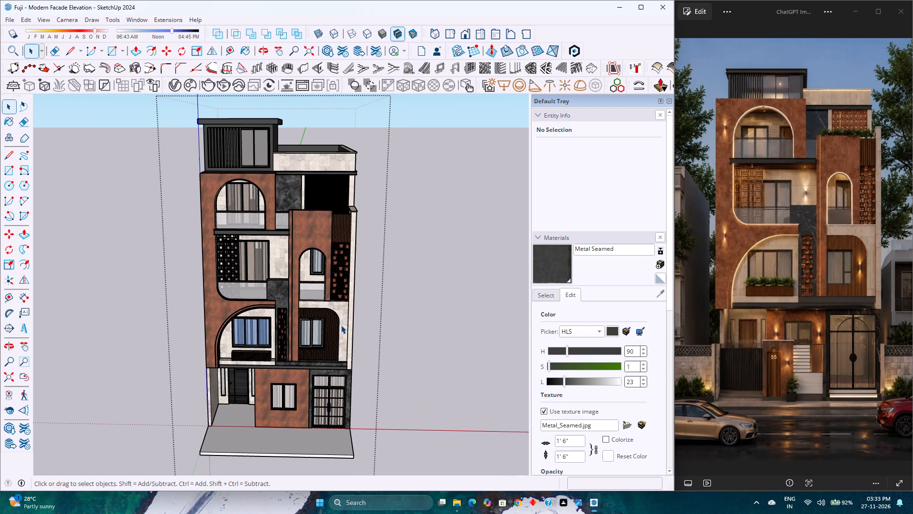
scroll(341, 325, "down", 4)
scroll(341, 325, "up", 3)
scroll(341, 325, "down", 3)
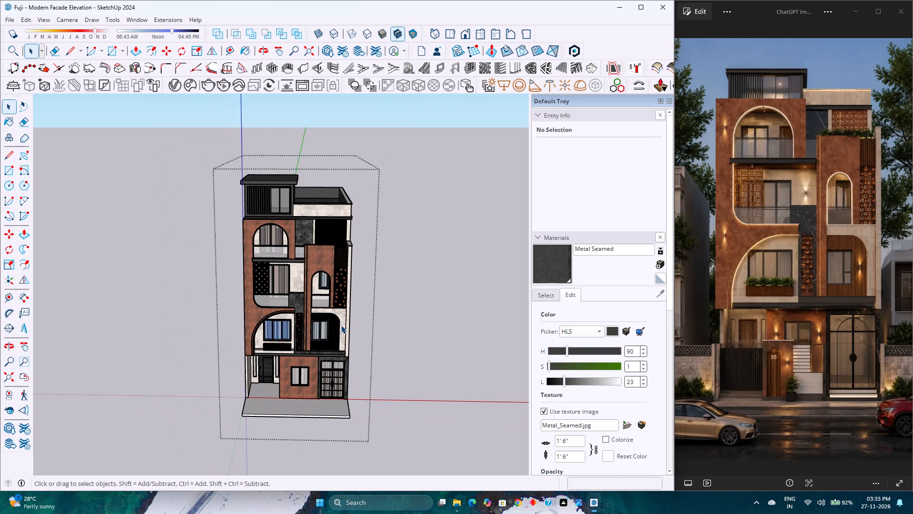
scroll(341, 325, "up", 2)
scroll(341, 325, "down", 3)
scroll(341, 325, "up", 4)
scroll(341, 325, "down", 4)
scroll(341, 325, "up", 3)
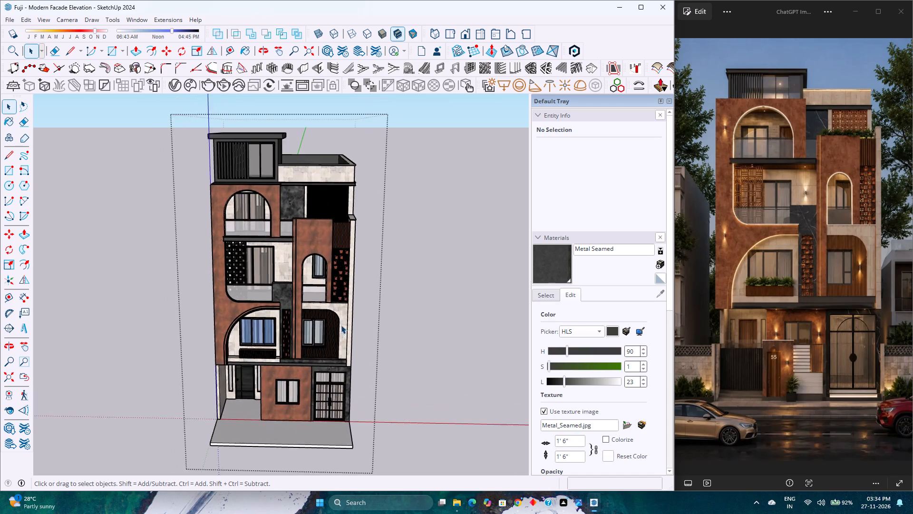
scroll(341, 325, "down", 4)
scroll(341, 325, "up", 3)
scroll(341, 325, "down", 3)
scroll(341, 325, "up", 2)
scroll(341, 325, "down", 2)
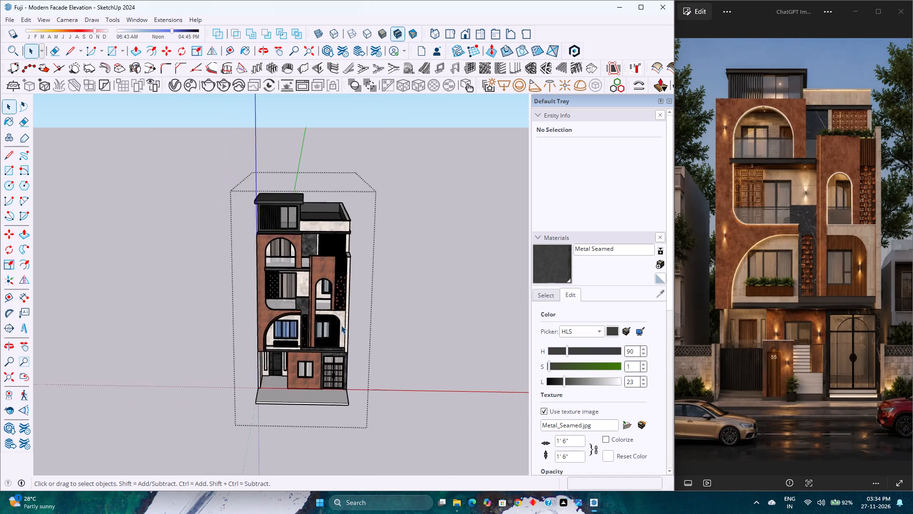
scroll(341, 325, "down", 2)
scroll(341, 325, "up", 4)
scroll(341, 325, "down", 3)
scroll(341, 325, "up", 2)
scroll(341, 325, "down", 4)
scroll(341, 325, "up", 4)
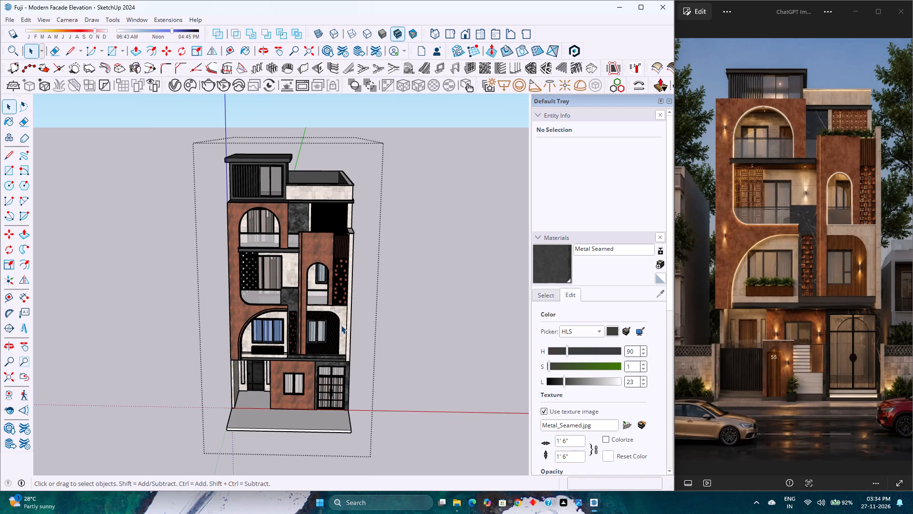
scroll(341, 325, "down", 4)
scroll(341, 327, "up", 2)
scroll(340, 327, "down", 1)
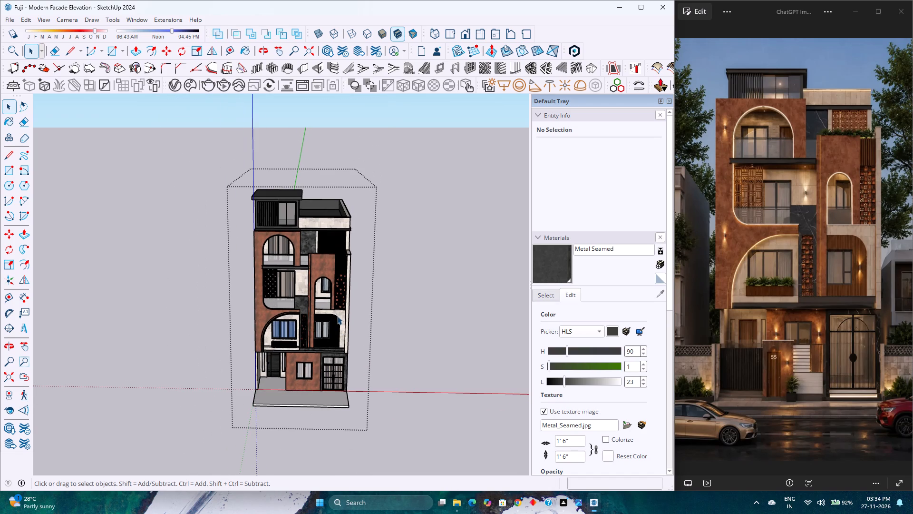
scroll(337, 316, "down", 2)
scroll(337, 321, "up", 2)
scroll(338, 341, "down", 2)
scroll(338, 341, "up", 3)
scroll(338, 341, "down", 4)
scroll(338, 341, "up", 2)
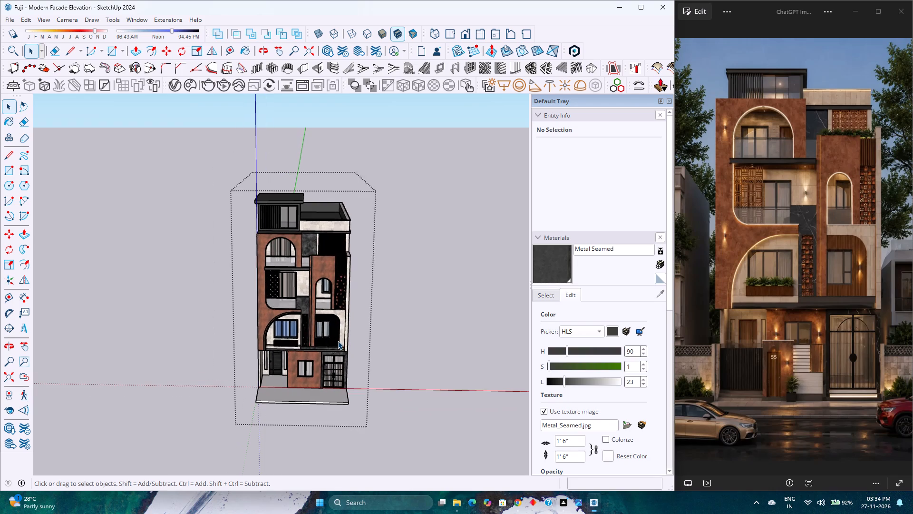
Close the open building group to return to the top level of the model.
right_click(338, 341)
scroll(338, 341, "up", 1)
left_click(416, 410)
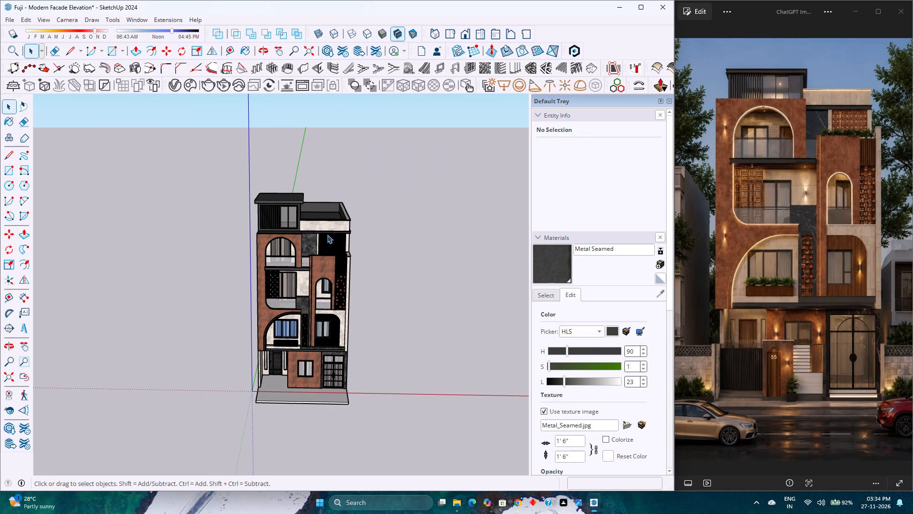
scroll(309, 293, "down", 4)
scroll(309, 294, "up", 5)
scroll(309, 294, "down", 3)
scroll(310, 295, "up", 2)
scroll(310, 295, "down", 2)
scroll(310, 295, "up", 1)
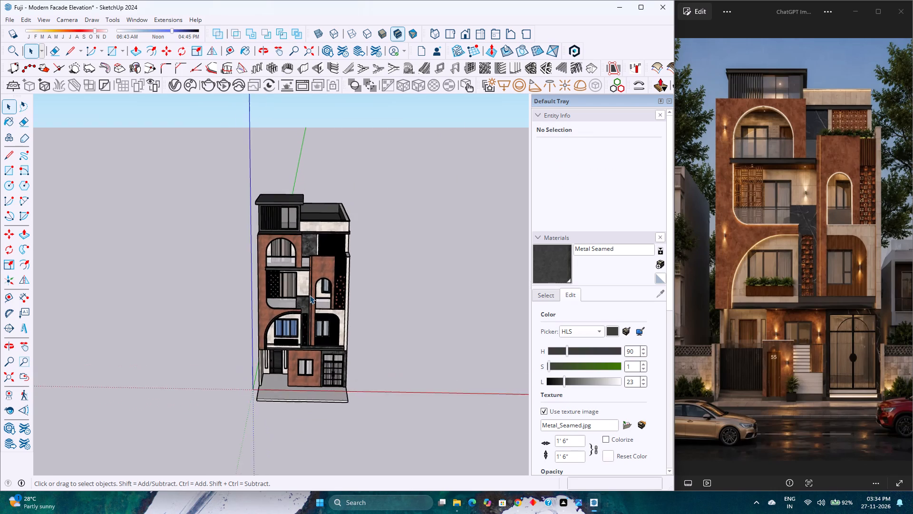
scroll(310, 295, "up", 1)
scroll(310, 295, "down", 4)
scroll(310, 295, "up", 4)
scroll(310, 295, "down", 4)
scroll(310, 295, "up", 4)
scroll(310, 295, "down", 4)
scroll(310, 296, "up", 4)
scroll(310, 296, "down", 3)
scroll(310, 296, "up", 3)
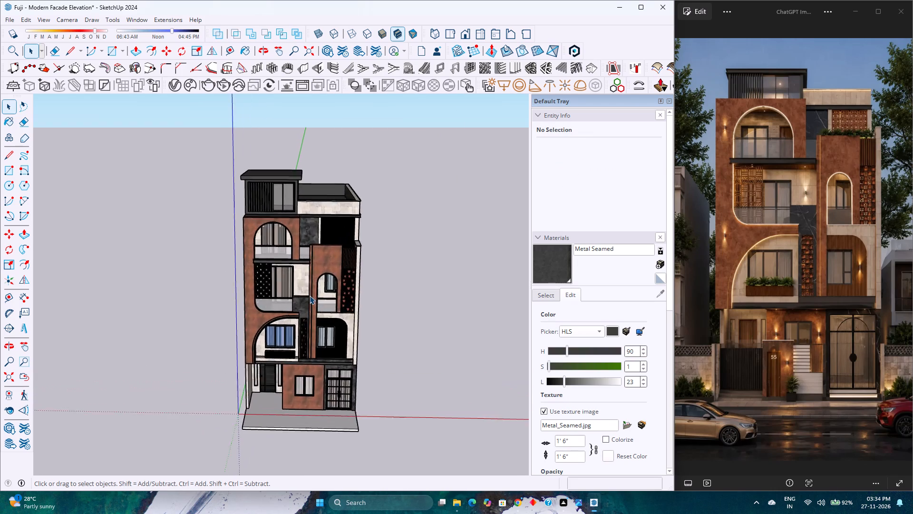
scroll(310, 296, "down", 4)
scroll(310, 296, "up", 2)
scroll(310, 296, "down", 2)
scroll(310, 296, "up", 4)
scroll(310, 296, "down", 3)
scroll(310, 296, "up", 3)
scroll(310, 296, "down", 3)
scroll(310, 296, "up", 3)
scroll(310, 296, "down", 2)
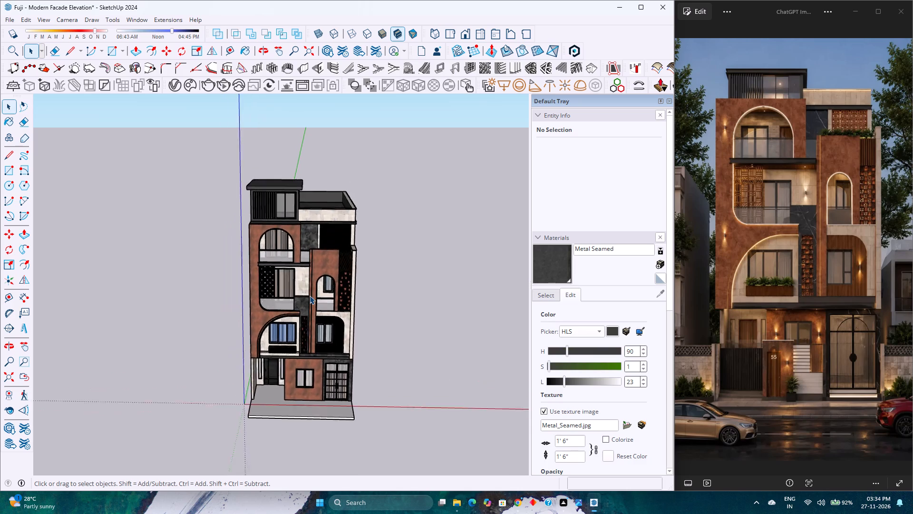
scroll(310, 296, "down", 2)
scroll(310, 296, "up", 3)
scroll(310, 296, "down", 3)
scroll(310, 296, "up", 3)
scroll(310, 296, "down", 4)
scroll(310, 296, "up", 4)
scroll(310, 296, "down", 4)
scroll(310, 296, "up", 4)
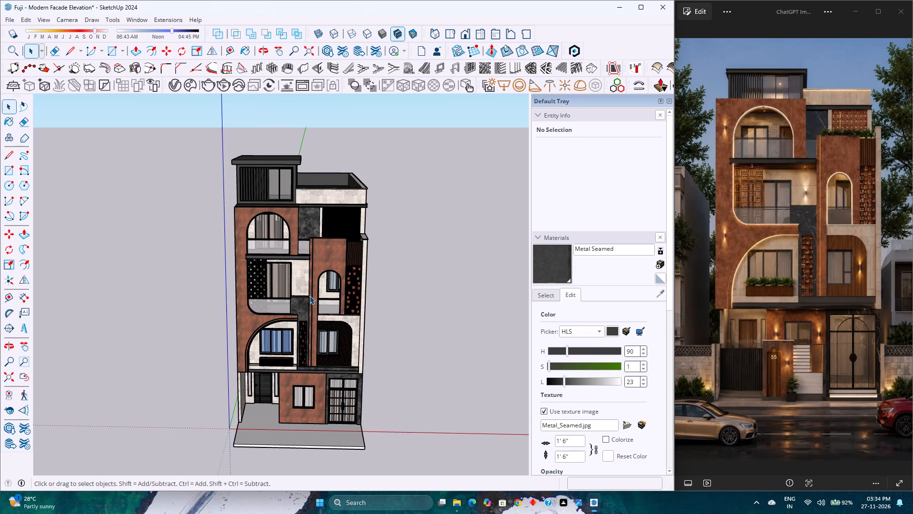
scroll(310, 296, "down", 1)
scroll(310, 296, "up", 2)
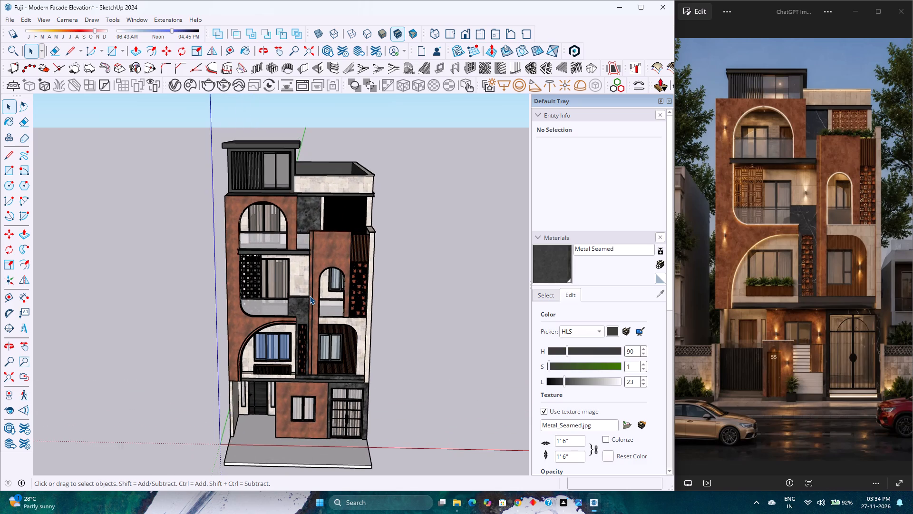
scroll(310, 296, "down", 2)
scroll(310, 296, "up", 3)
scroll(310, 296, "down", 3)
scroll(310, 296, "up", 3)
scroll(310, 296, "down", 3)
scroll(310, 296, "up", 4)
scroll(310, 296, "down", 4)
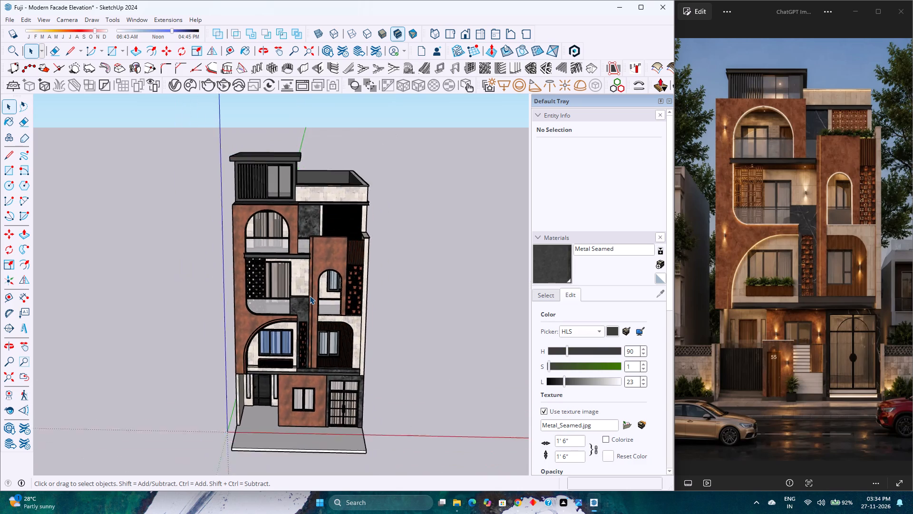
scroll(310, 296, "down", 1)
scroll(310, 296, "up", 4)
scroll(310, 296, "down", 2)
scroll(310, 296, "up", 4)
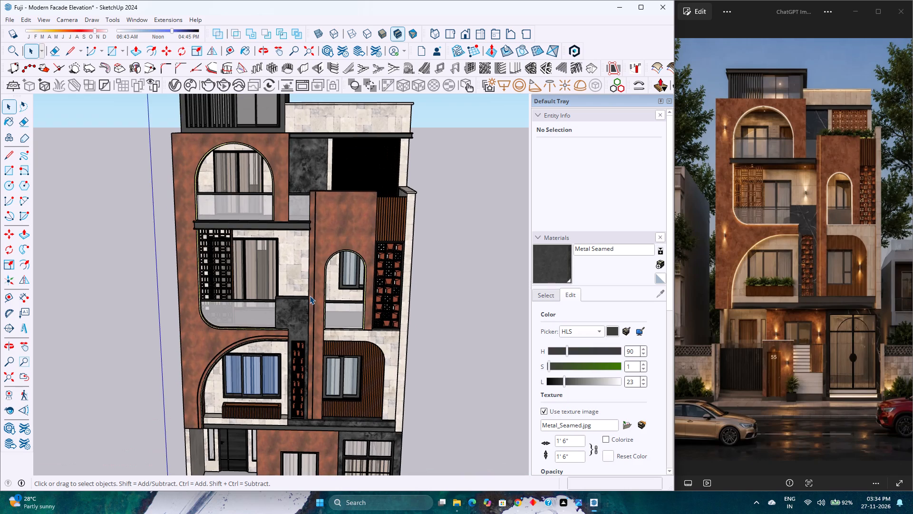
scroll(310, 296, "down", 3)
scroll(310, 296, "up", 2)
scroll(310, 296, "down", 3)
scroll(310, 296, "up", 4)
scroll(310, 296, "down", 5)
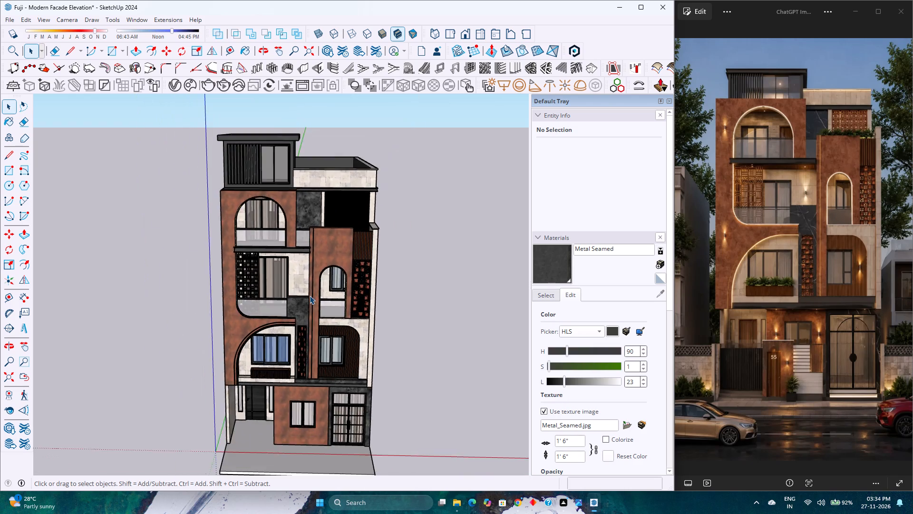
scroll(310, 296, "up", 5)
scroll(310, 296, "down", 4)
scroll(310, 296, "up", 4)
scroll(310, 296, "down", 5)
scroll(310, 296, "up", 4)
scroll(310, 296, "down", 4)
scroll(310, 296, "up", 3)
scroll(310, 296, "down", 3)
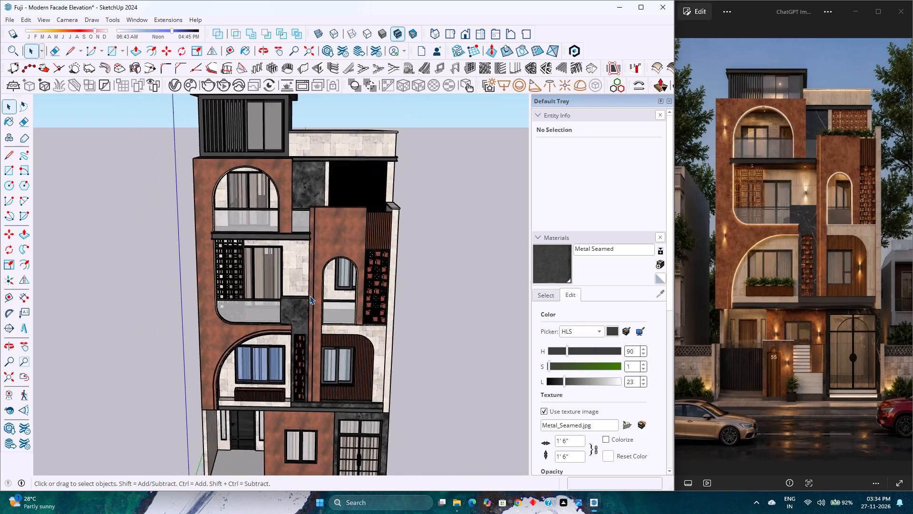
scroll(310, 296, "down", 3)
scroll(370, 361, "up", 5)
Examine the ground floor and base slab from below, from both sides and from above.
middle_click_drag(306, 402, 349, 287)
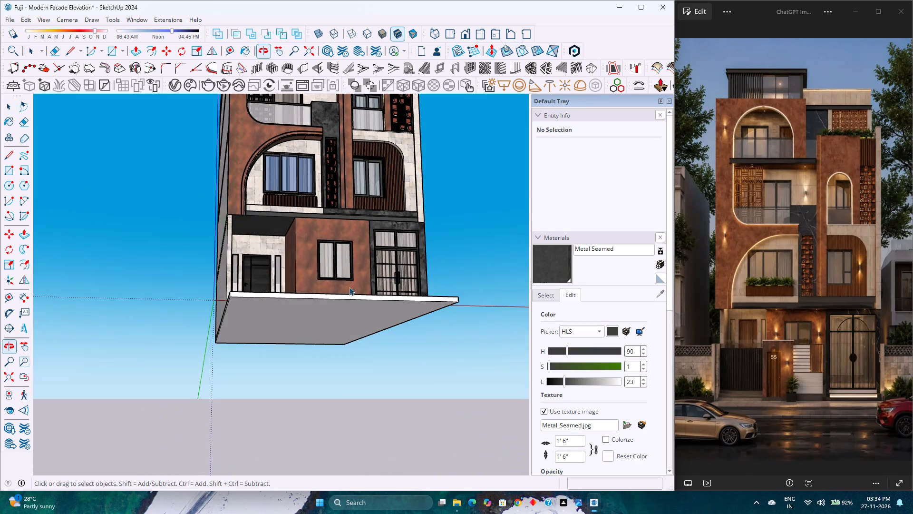
middle_click_drag(349, 287, 349, 292)
scroll(340, 272, "down", 5)
middle_click_drag(337, 280, 349, 332)
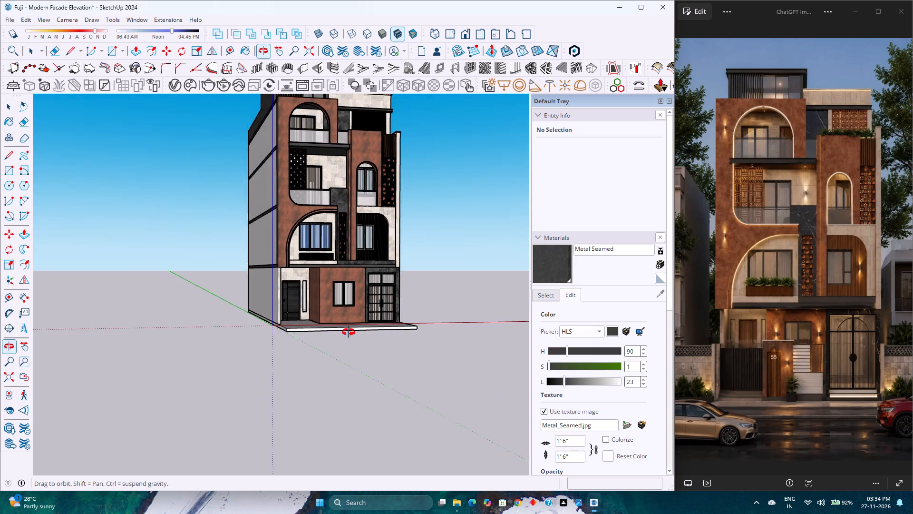
middle_click_drag(349, 332, 334, 317)
scroll(322, 261, "down", 3)
scroll(311, 247, "up", 3)
scroll(311, 244, "down", 5)
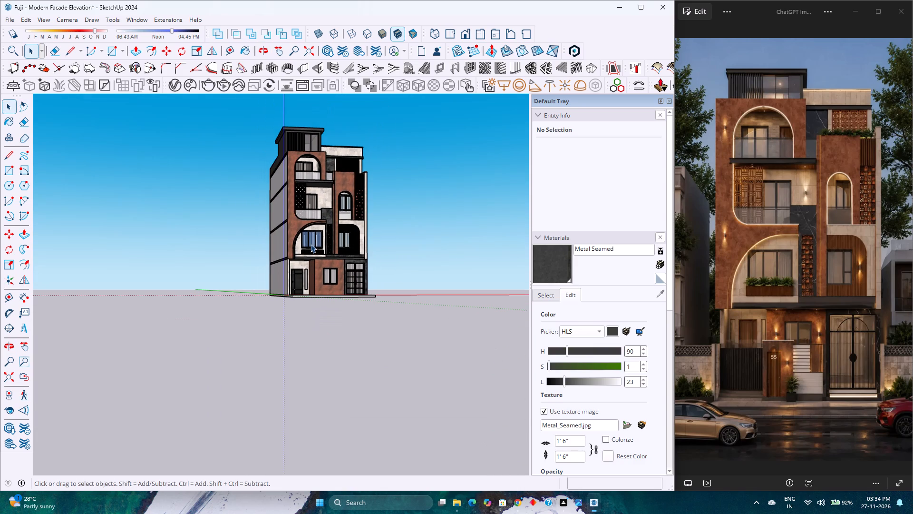
scroll(311, 245, "up", 1)
middle_click_drag(311, 245, 296, 307)
scroll(297, 279, "down", 4)
middle_click_drag(297, 279, 273, 326)
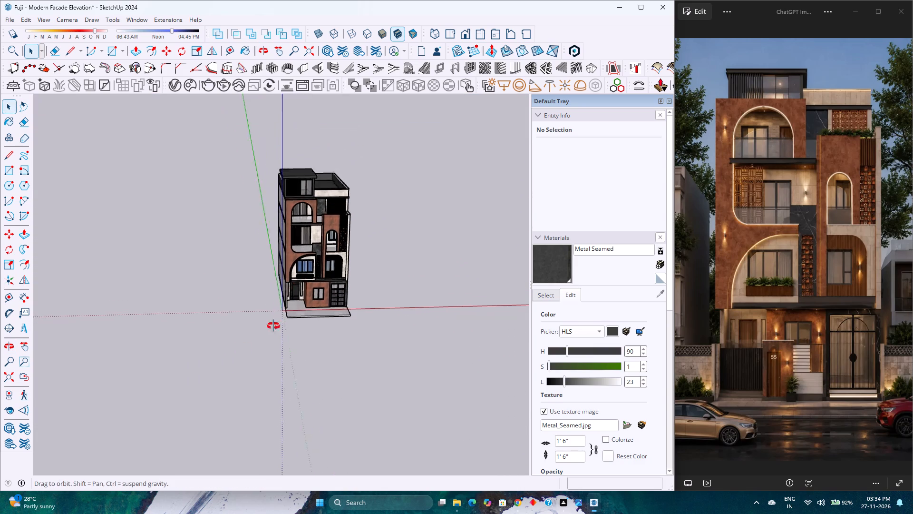
middle_click_drag(273, 326, 205, 377)
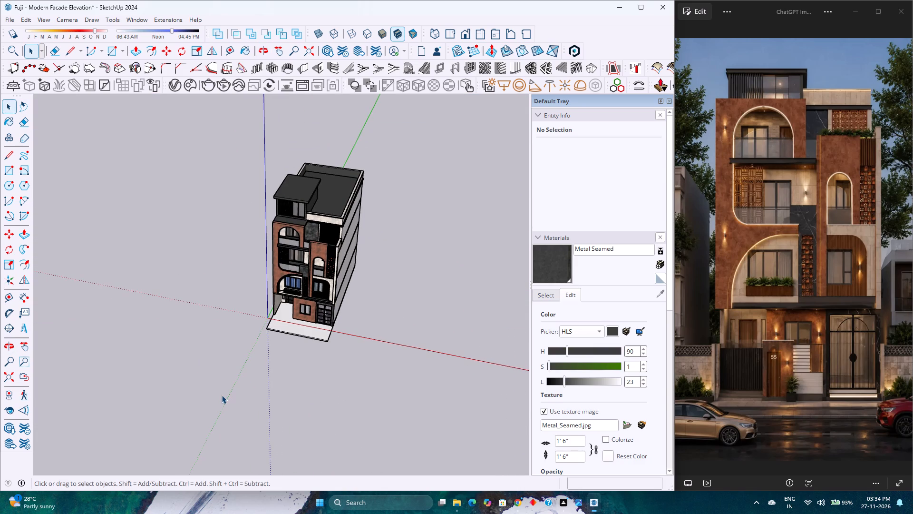
scroll(222, 395, "up", 10)
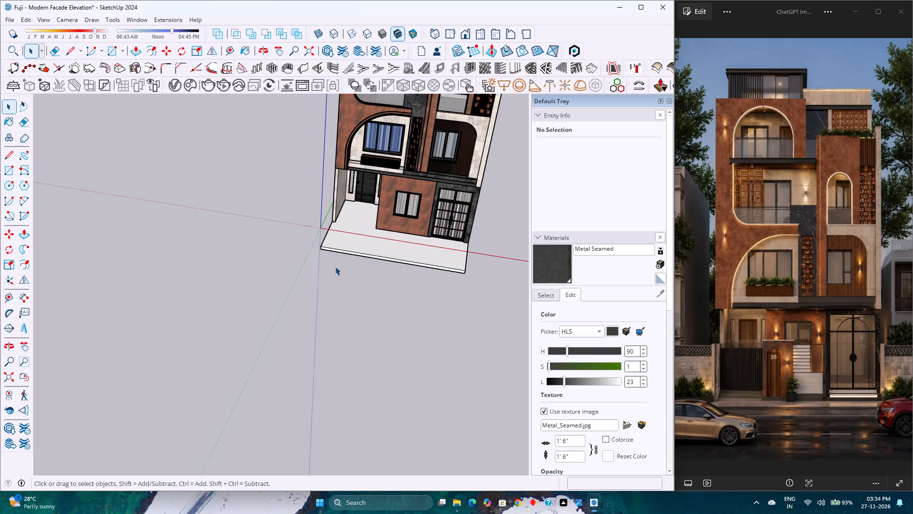
middle_click_drag(329, 269, 240, 332)
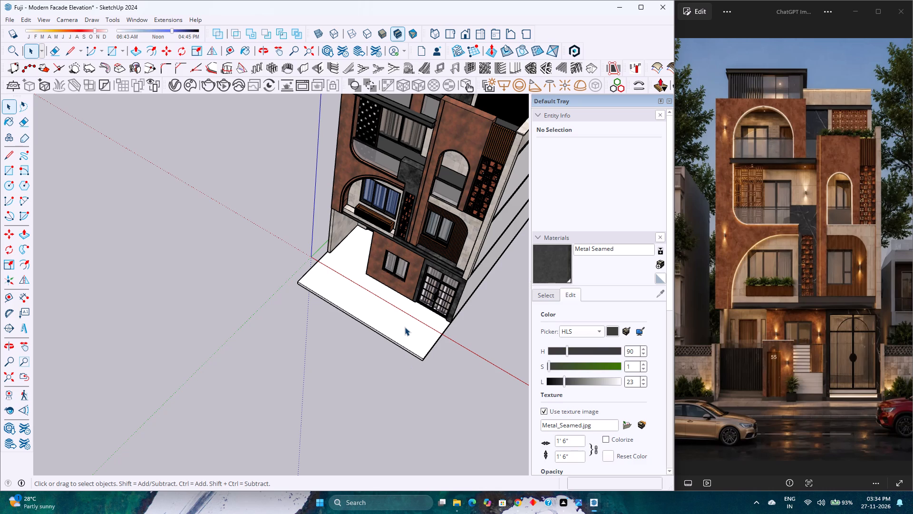
scroll(407, 327, "up", 4)
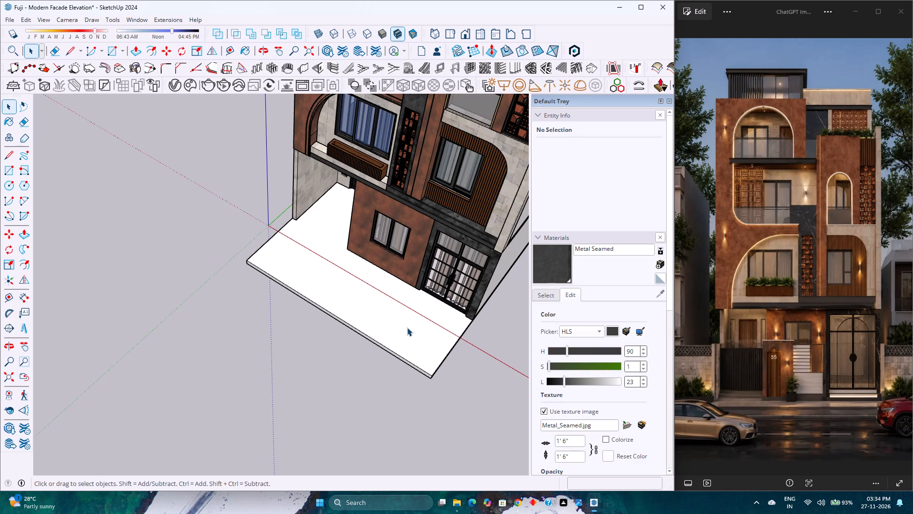
Open the building group for editing.
double_click(407, 327)
scroll(407, 327, "up", 2)
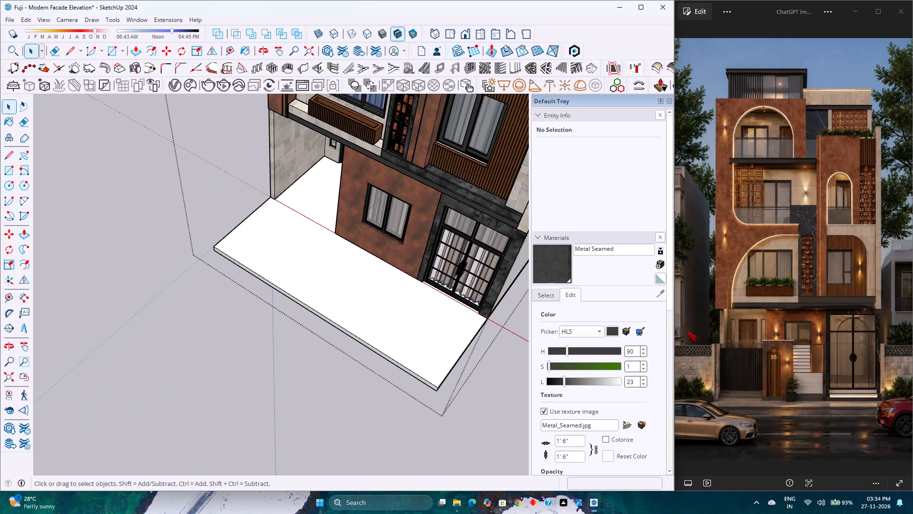
Examine the ground-floor front wall, slatted panel and entrance gate in the reference image.
scroll(806, 372, "up", 14)
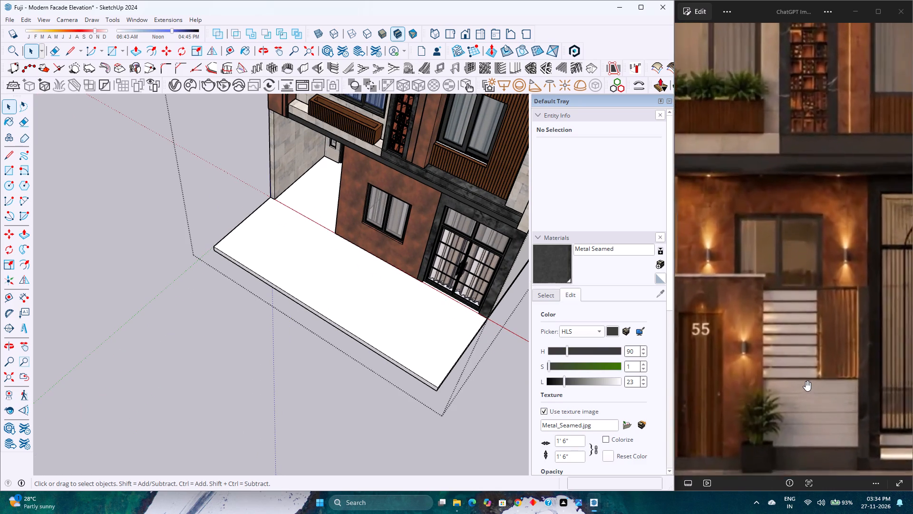
scroll(806, 381, "up", 6)
middle_click_drag(805, 381, 775, 379)
scroll(762, 375, "down", 4)
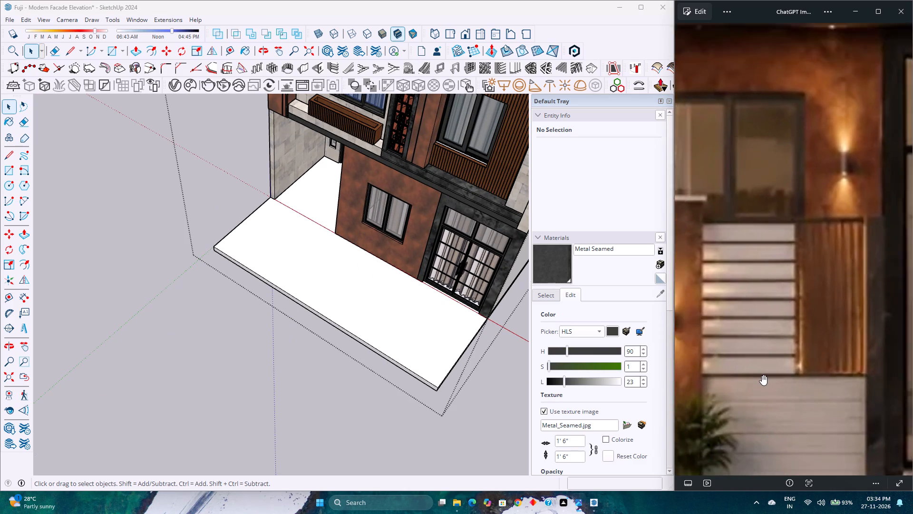
scroll(762, 375, "down", 4)
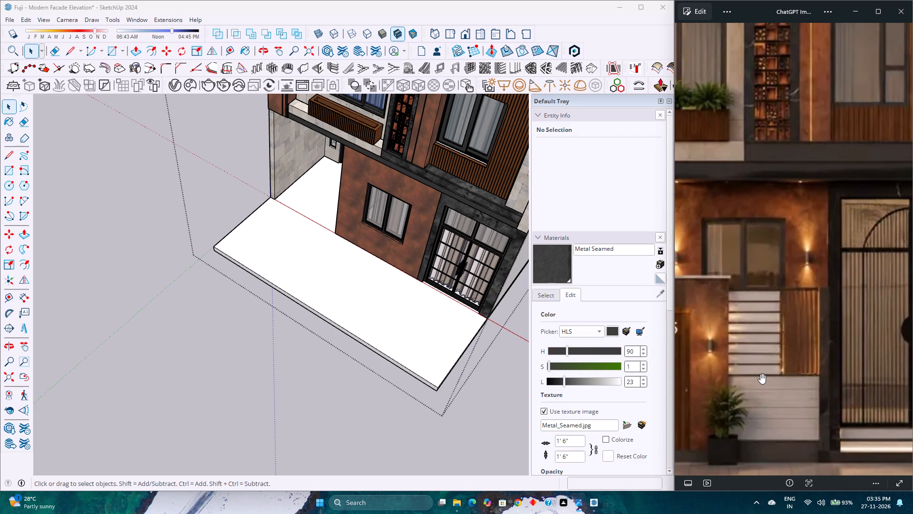
scroll(400, 360, "down", 3)
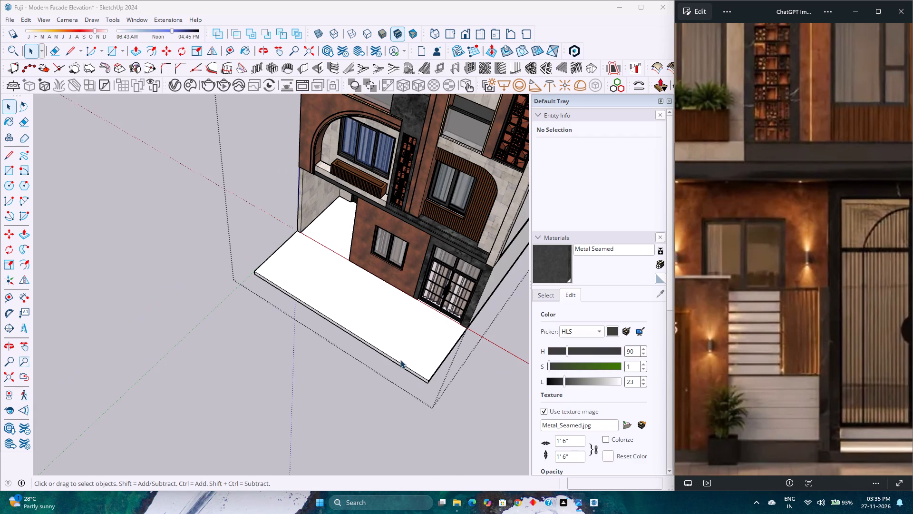
Open the base slab group and draw lines separating a 6" wide strip along the left side edge of the front extension.
double_click(390, 329)
scroll(390, 329, "up", 3)
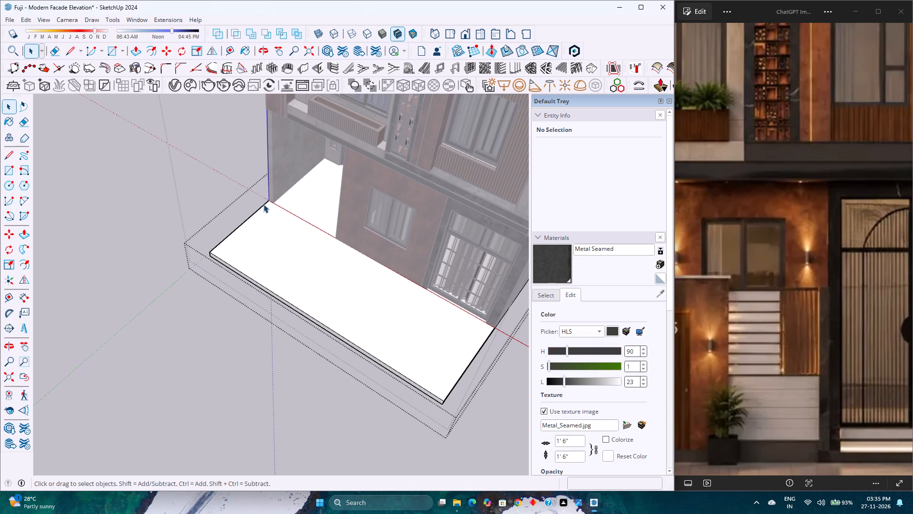
left_click(261, 223)
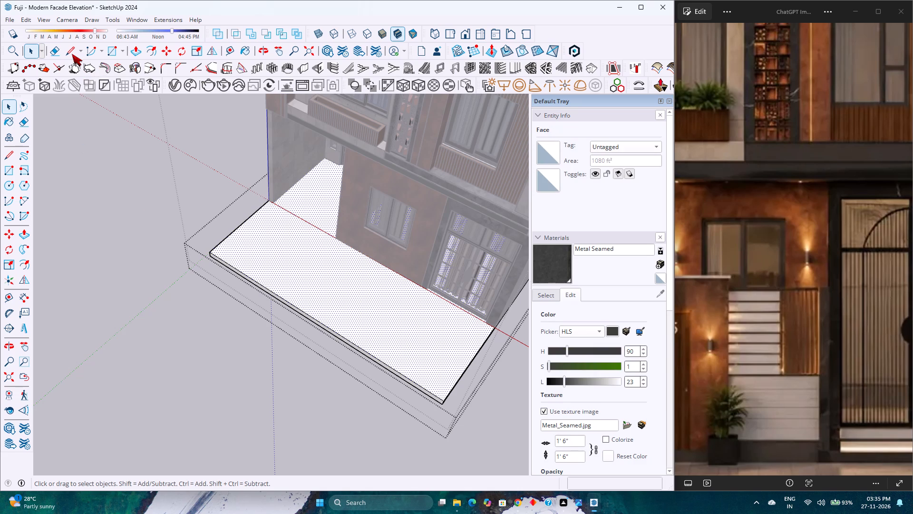
left_click(72, 54)
scroll(272, 201, "up", 4)
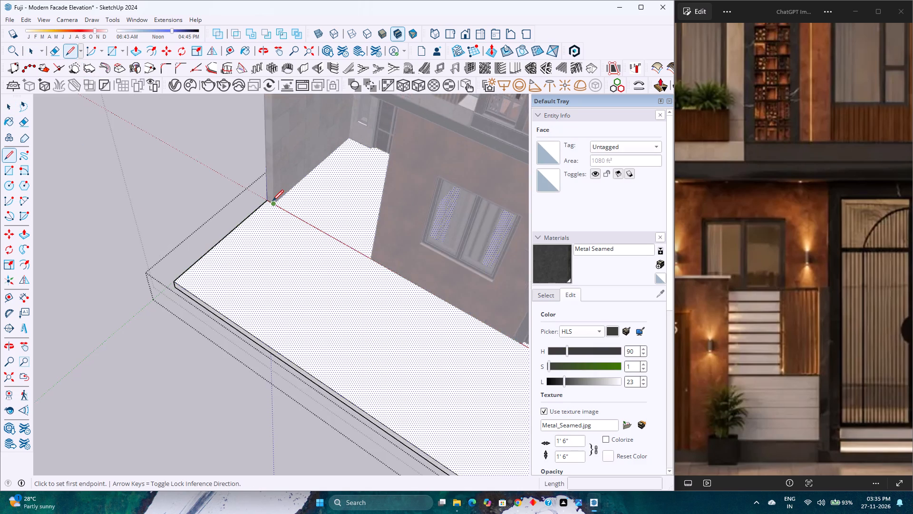
scroll(272, 201, "up", 7)
left_click(262, 202)
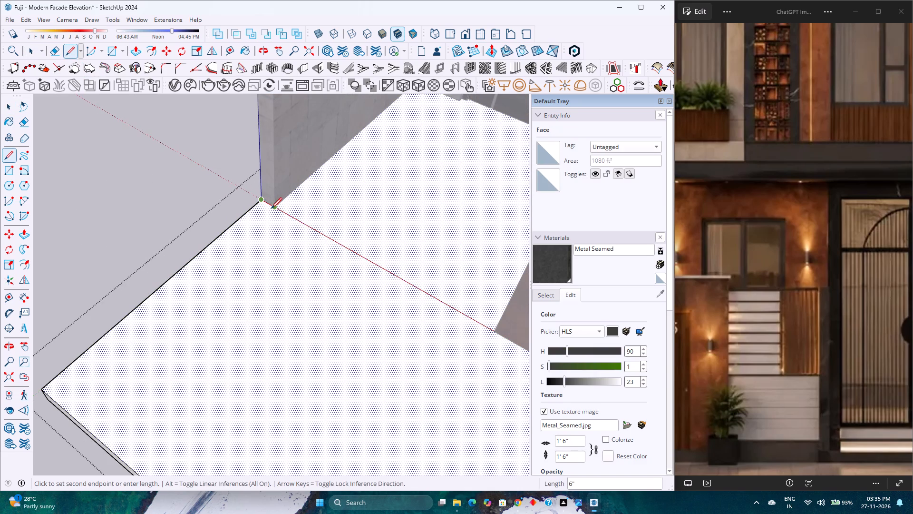
left_click(271, 208)
scroll(240, 228, "down", 7)
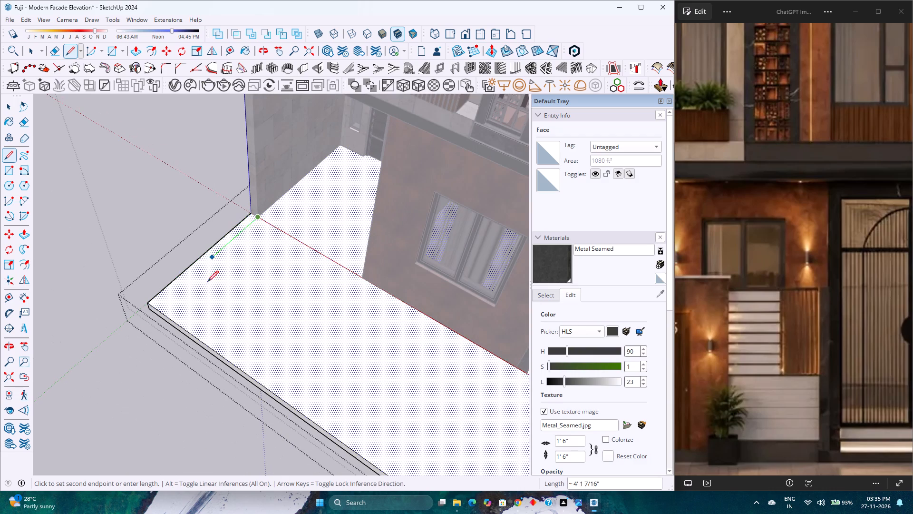
left_click(159, 309)
scroll(158, 309, "down", 3)
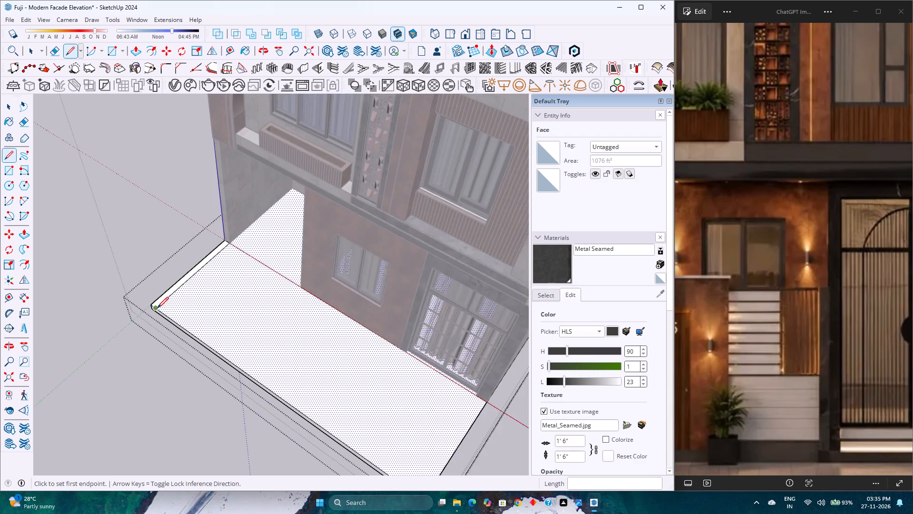
Draw lines separating a matching 6" wide strip, 8' long, along the right side edge of the slab's front extension.
scroll(157, 308, "down", 4)
scroll(385, 394, "up", 9)
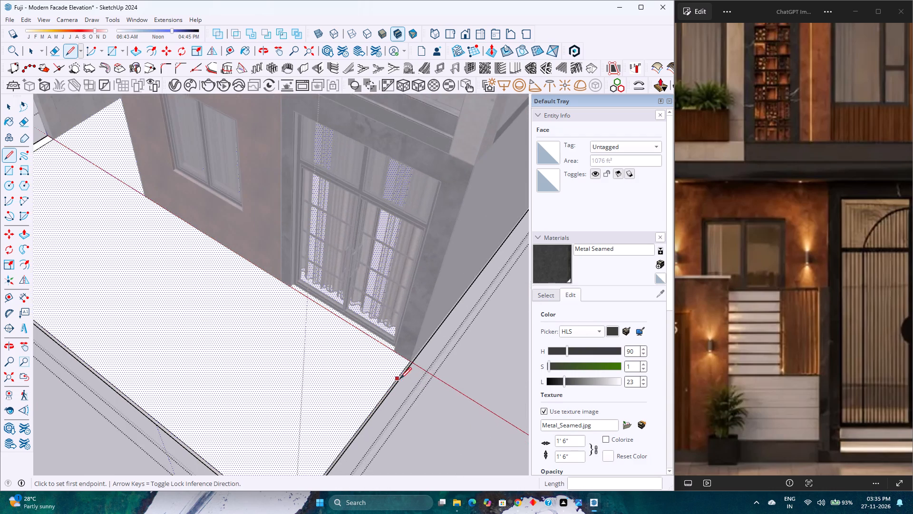
scroll(400, 378, "up", 3)
left_click(412, 356)
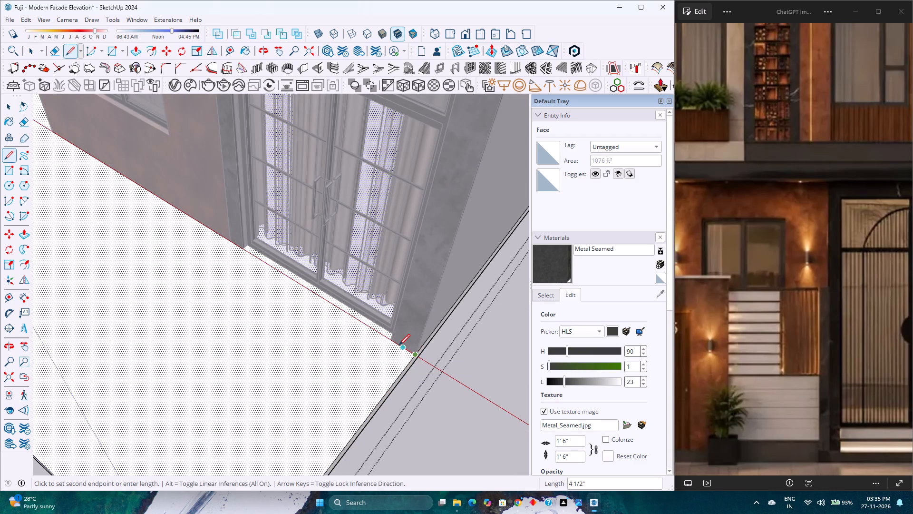
key("6")
key("Return")
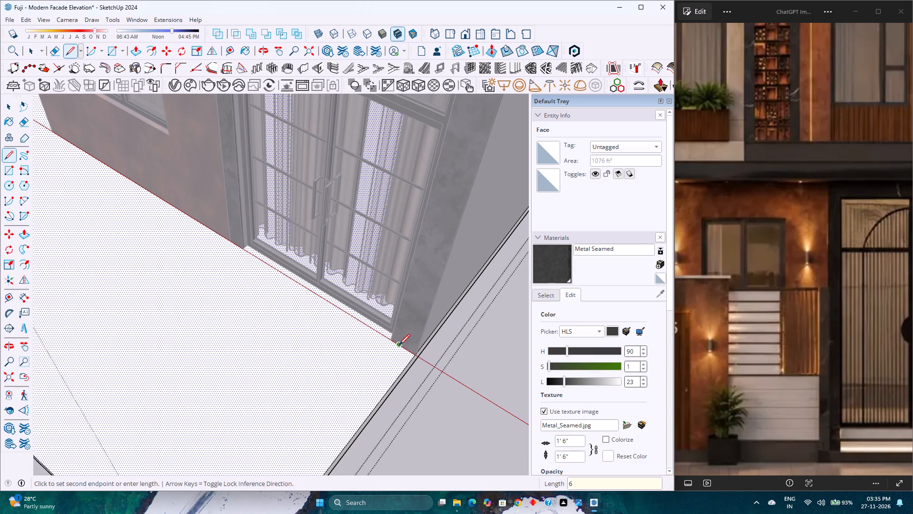
scroll(351, 366, "down", 5)
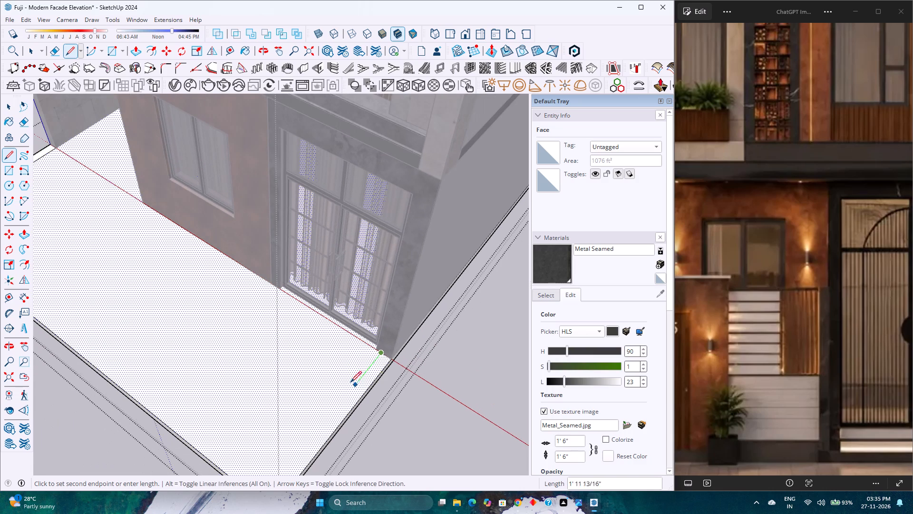
scroll(340, 388, "down", 11)
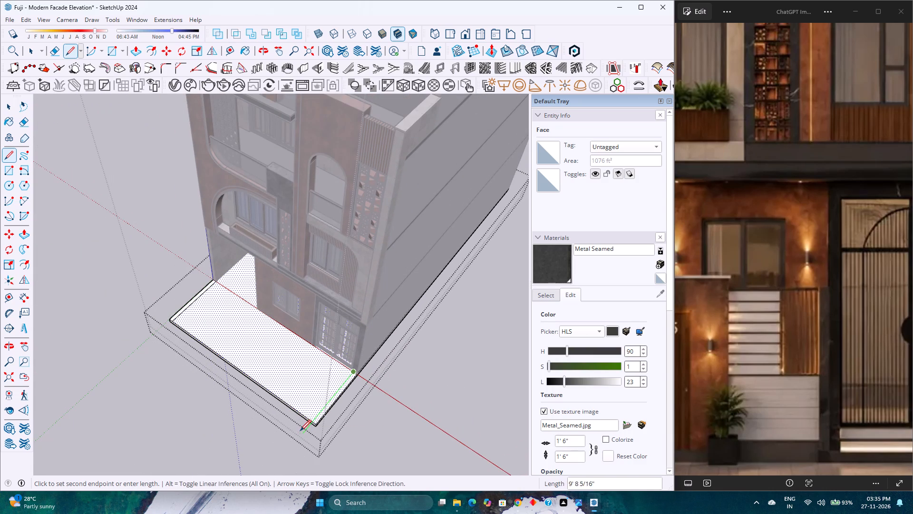
scroll(310, 424, "up", 7)
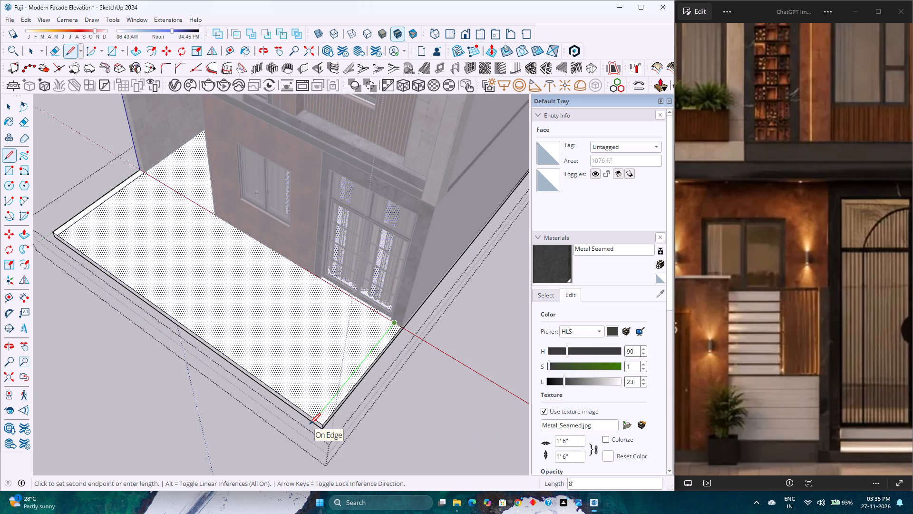
scroll(310, 424, "up", 6)
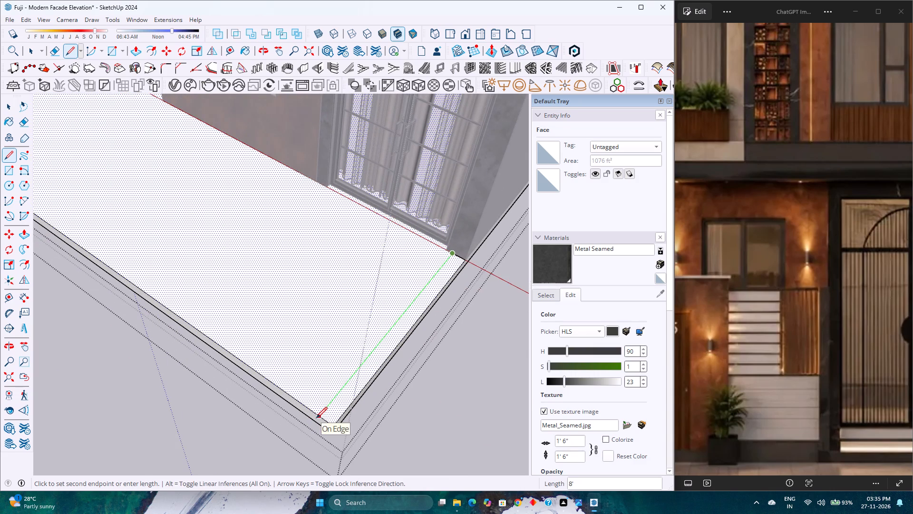
left_click(316, 418)
key("space")
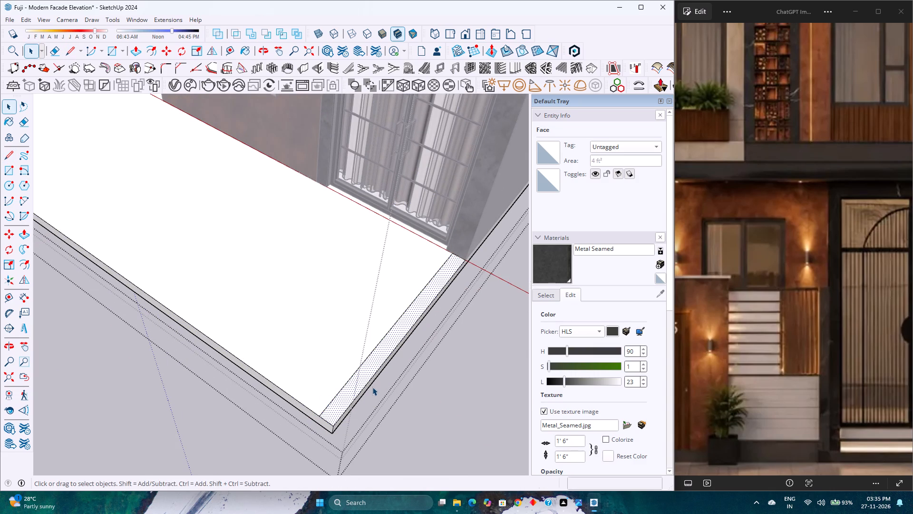
Push/Pull the right edge strip up 5' to form a side boundary wall.
key("p")
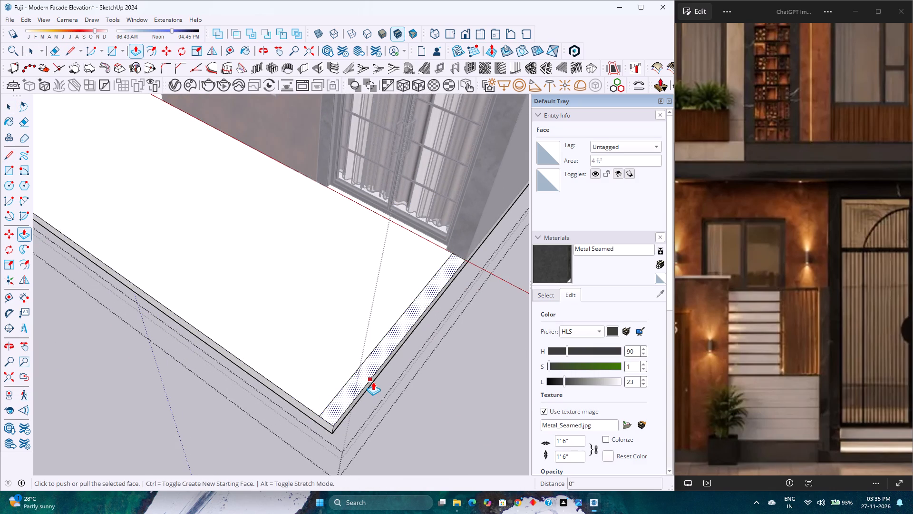
left_click(372, 368)
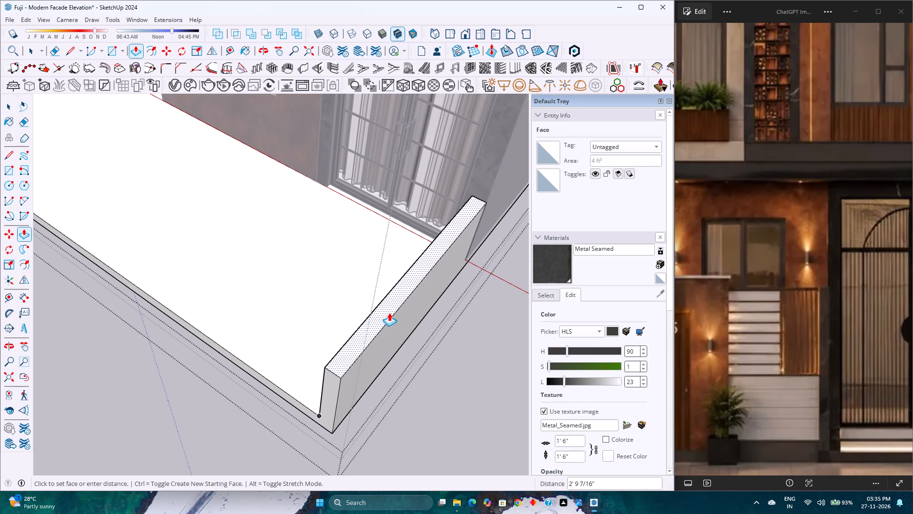
scroll(389, 311, "down", 1)
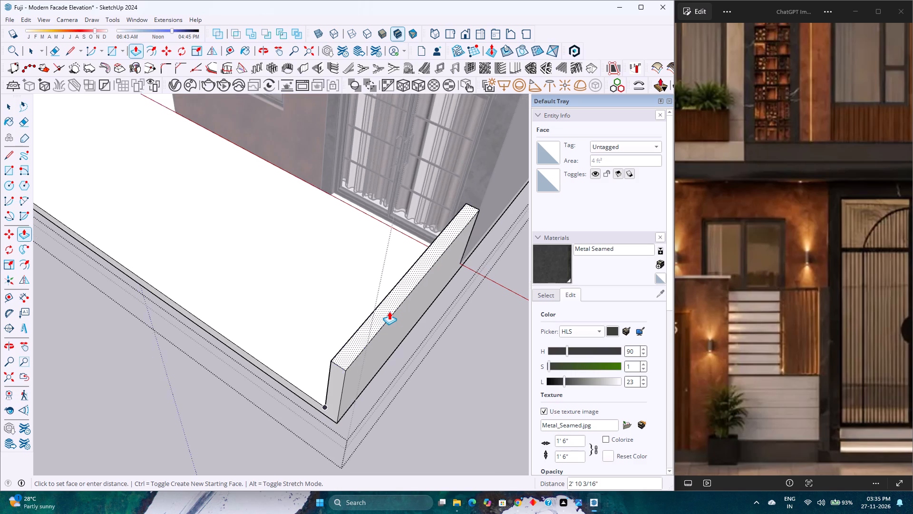
scroll(389, 311, "down", 9)
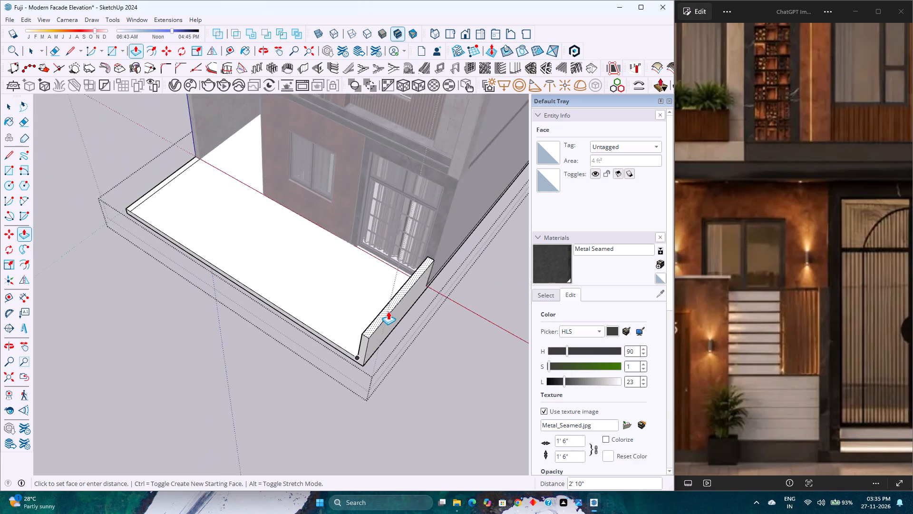
scroll(388, 311, "down", 2)
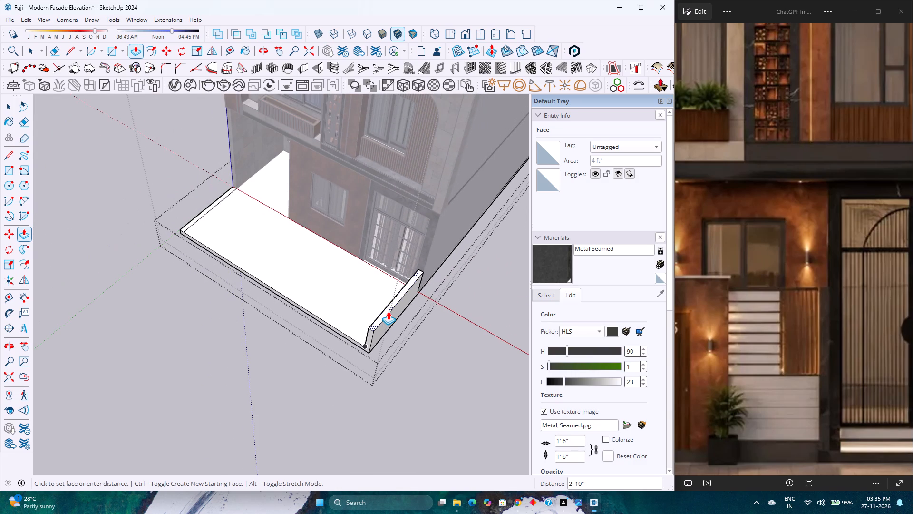
right_click(388, 311)
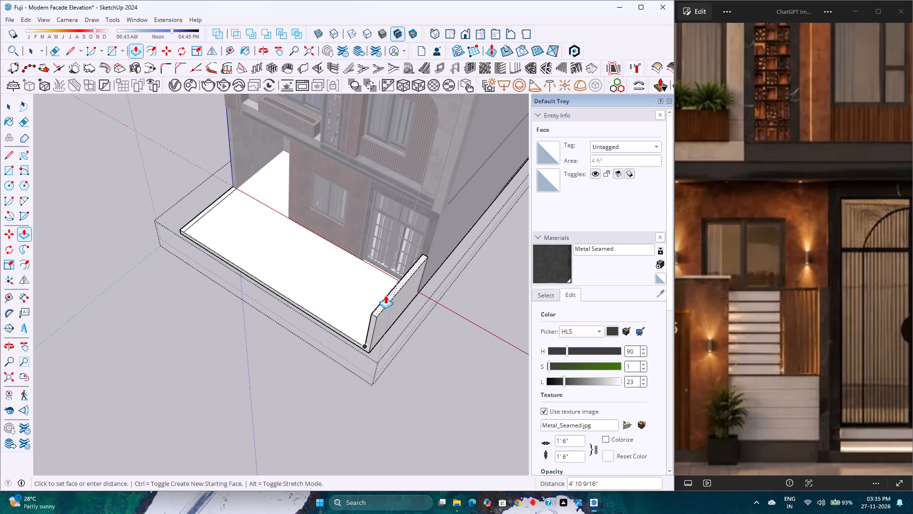
type("5'")
key("Return")
Raise the left edge strip by the same 5' as a second boundary wall, and close the slab group.
scroll(385, 295, "down", 4)
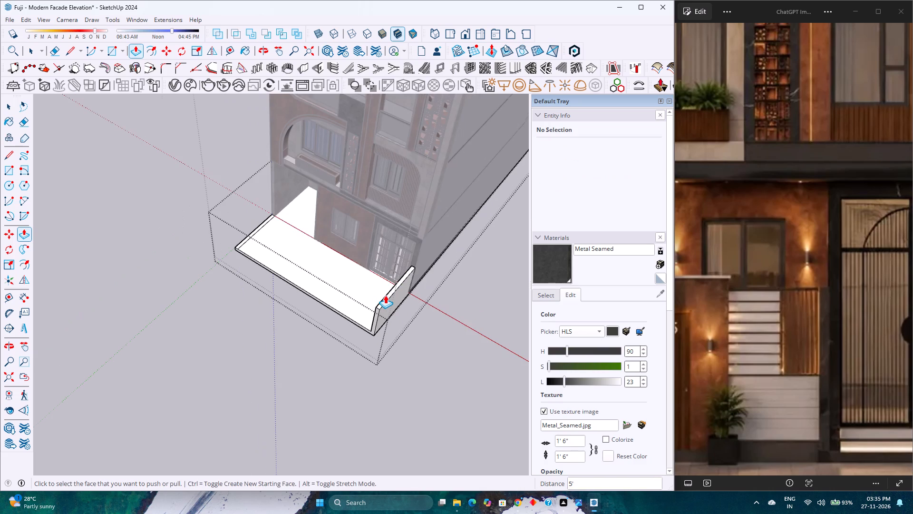
middle_click_drag(231, 336, 444, 176)
scroll(441, 180, "up", 1)
scroll(198, 299, "up", 2)
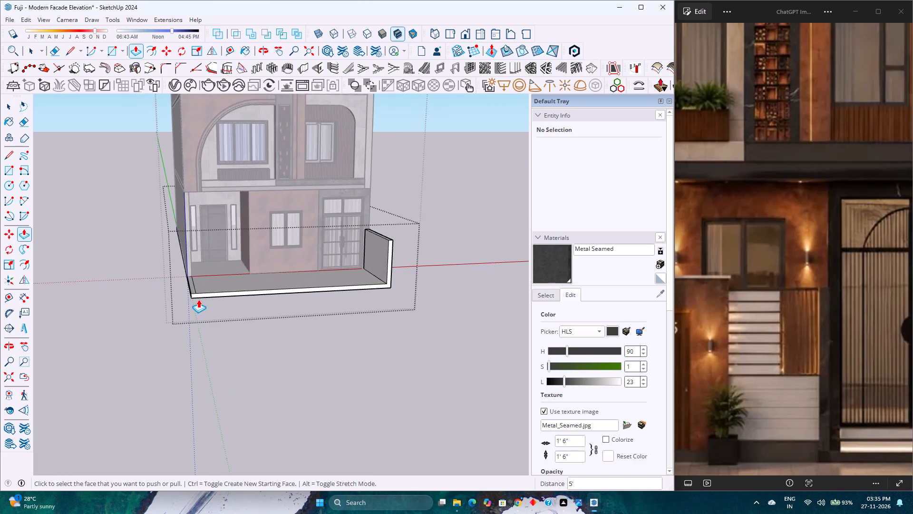
scroll(195, 294, "up", 1)
double_click(189, 286)
middle_click_drag(299, 324, 209, 291)
scroll(209, 291, "down", 6)
middle_click(213, 292)
middle_click_drag(214, 293, 306, 356)
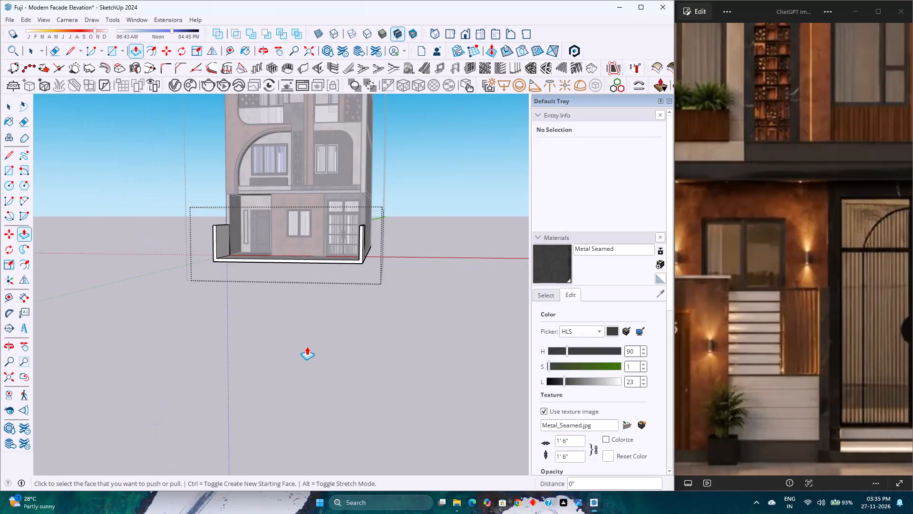
scroll(306, 332, "down", 3)
key("space")
left_click(438, 257)
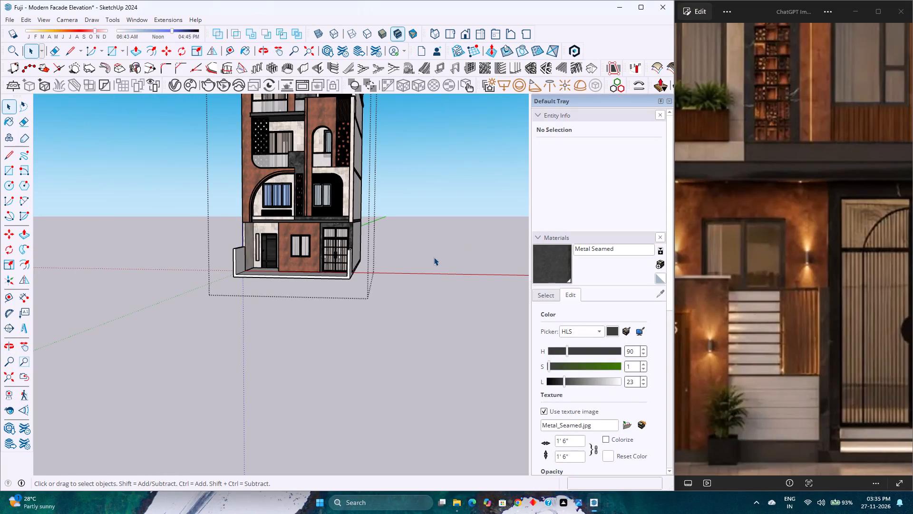
Check the whole building from the front and save the model.
scroll(326, 204, "up", 1, "shift")
middle_click_drag(326, 204, 365, 292, "shift")
scroll(361, 293, "down", 4)
scroll(359, 293, "up", 4)
scroll(359, 293, "down", 5)
scroll(359, 293, "up", 5)
scroll(359, 293, "down", 4)
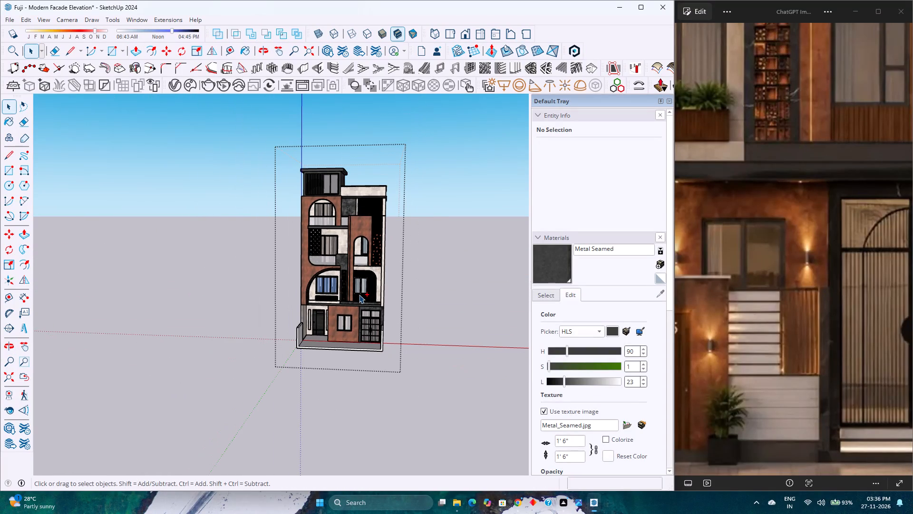
key("ctrl+s")
Compare the full facade with the reference image, examining the gate and front boundary wall at ground level.
scroll(359, 295, "up", 3)
scroll(357, 293, "down", 4)
scroll(357, 293, "up", 3)
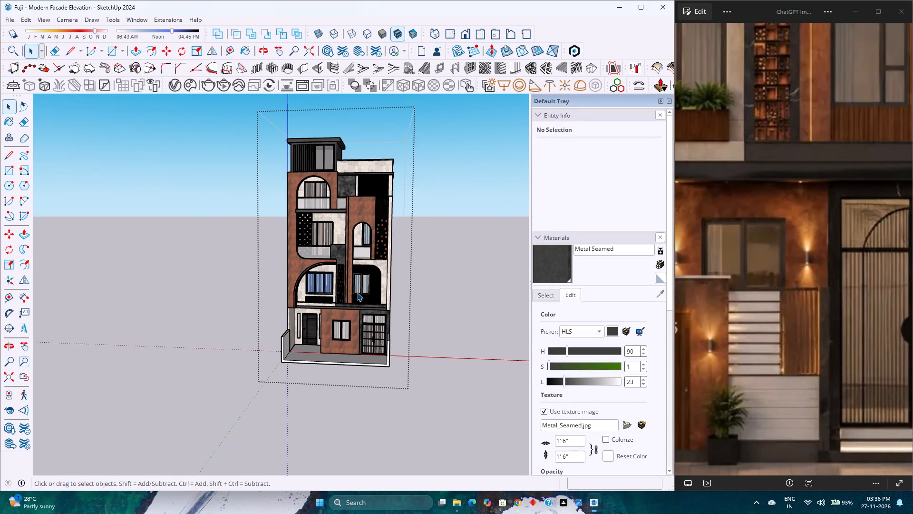
scroll(357, 293, "down", 2)
scroll(357, 293, "up", 2)
scroll(357, 293, "down", 1)
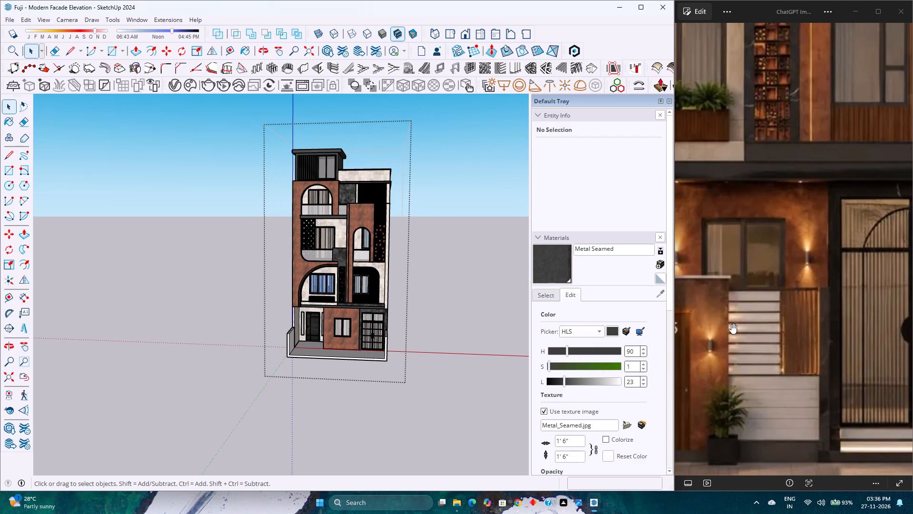
scroll(731, 324, "down", 12)
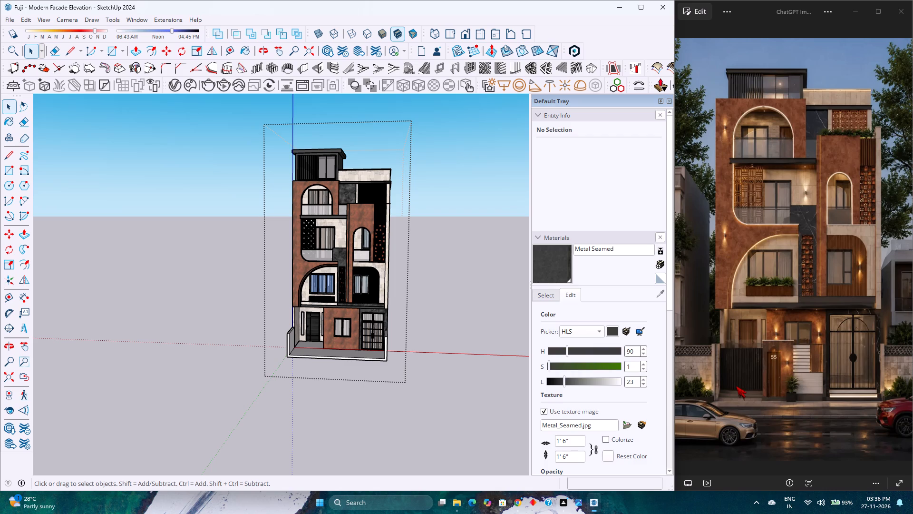
scroll(736, 386, "down", 2)
scroll(736, 385, "up", 2)
scroll(736, 385, "down", 5)
scroll(736, 385, "up", 2)
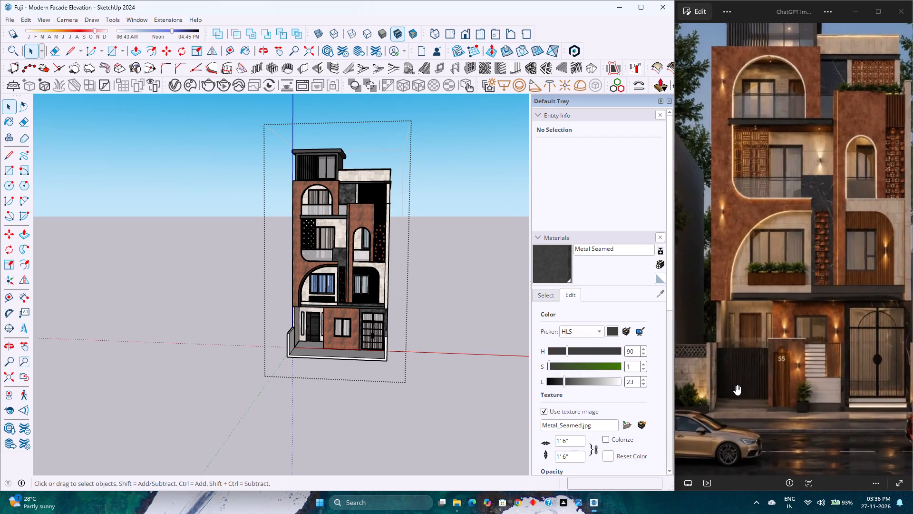
scroll(736, 385, "up", 2)
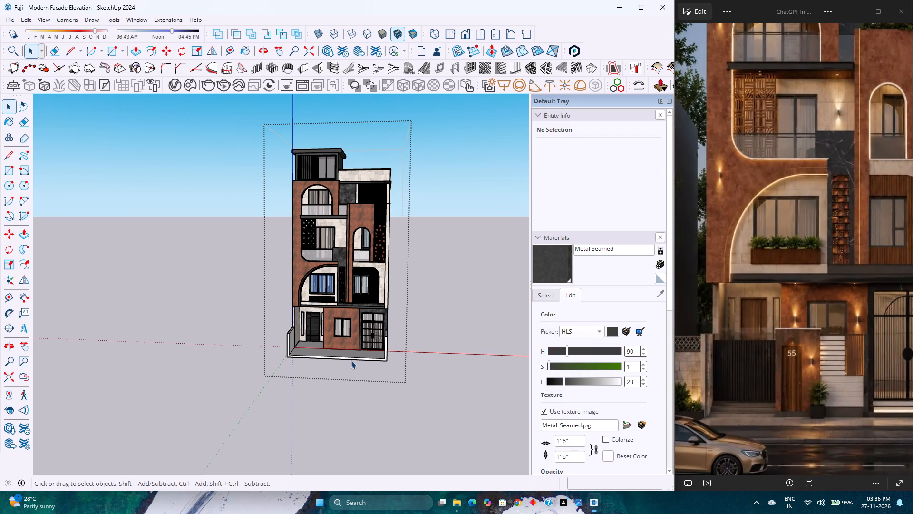
Compare the ground-level frontage between the side boundary walls with the gate and front wall in the reference image.
scroll(351, 360, "down", 3)
scroll(351, 360, "up", 2)
scroll(351, 360, "down", 3)
scroll(351, 360, "up", 6)
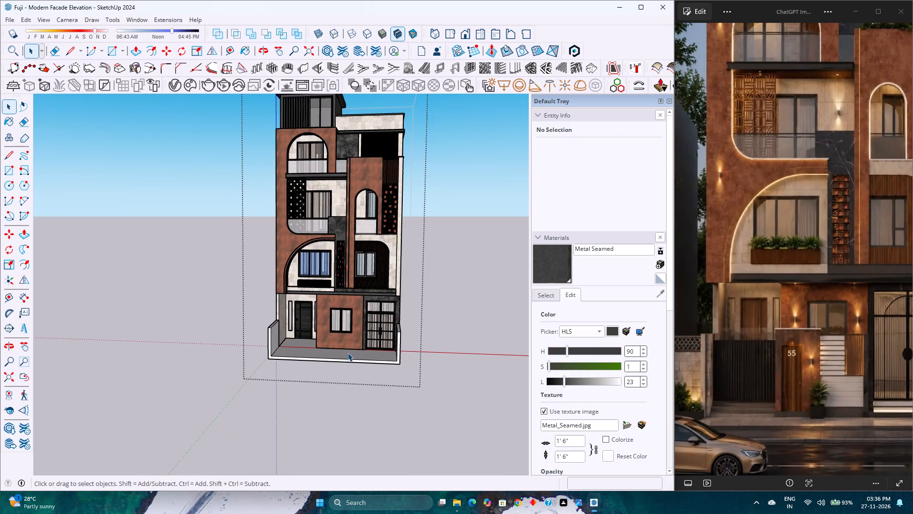
scroll(348, 352, "up", 5)
scroll(348, 352, "down", 3)
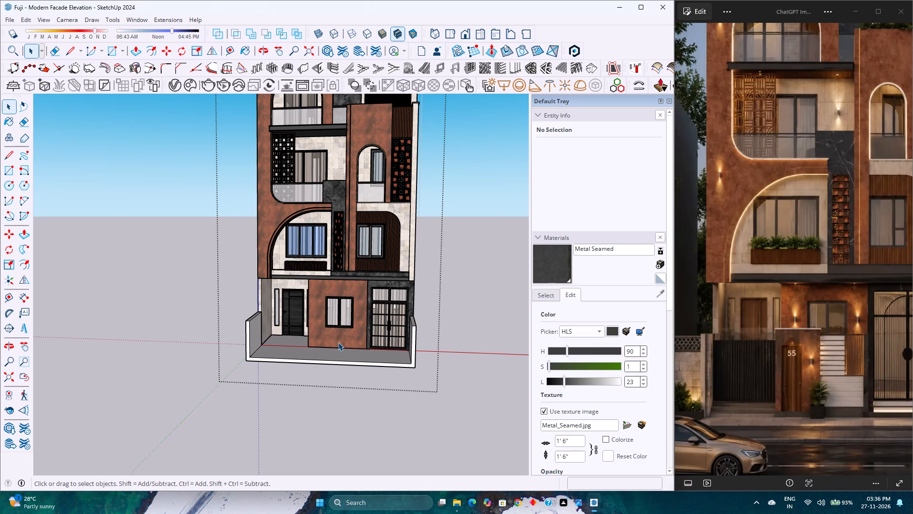
scroll(338, 342, "down", 3)
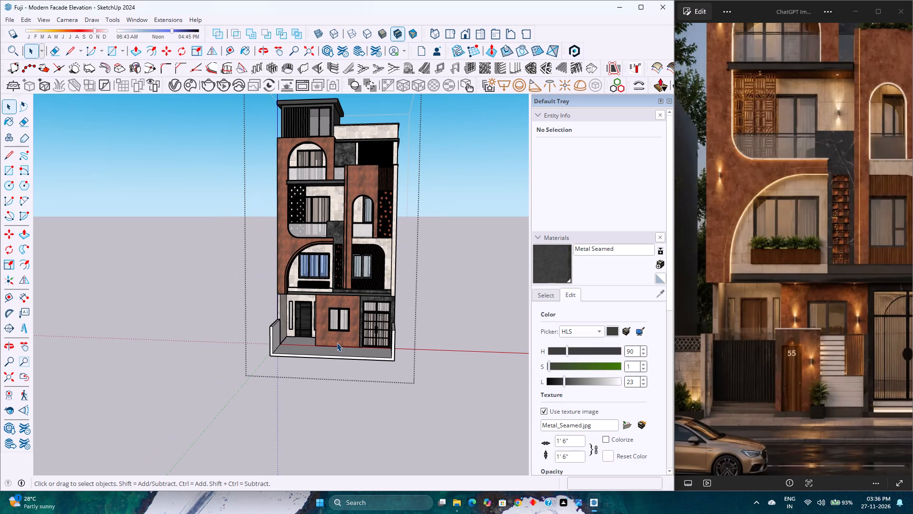
scroll(337, 343, "down", 2)
middle_click_drag(338, 366, 330, 436)
scroll(314, 395, "up", 1)
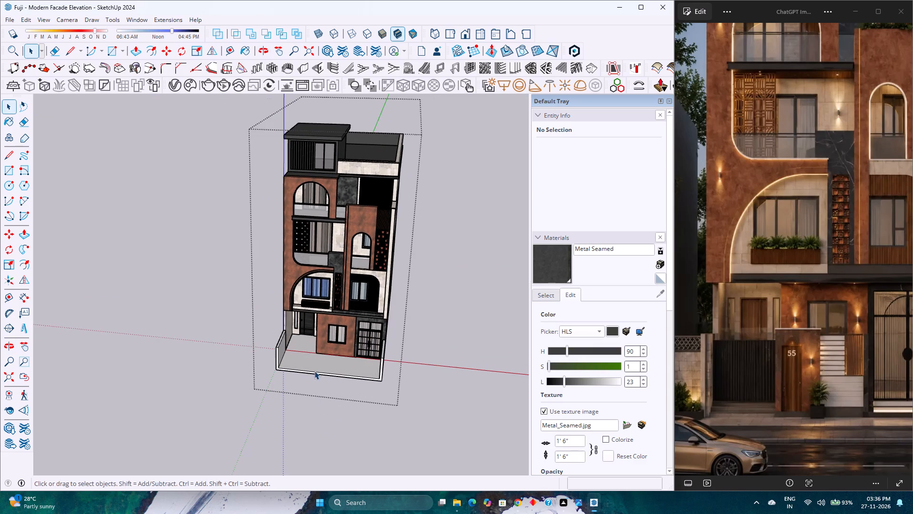
scroll(314, 371, "up", 1)
middle_click_drag(314, 371, 312, 416)
middle_click(312, 416)
scroll(720, 364, "down", 4)
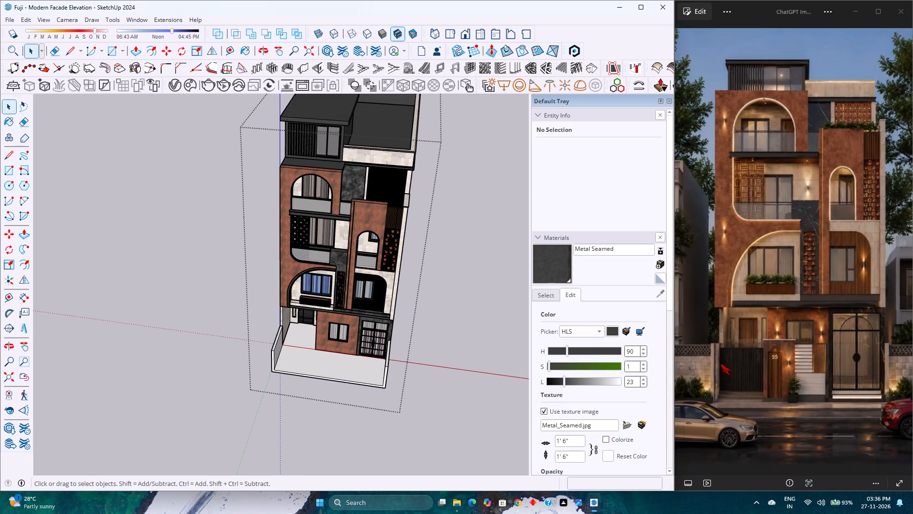
scroll(720, 364, "down", 7)
scroll(723, 362, "up", 4)
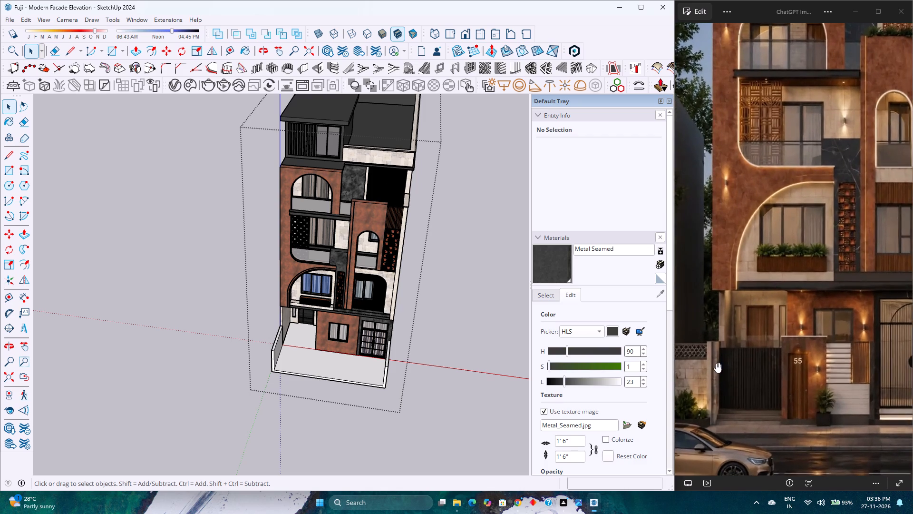
scroll(716, 363, "down", 4)
scroll(324, 376, "up", 1)
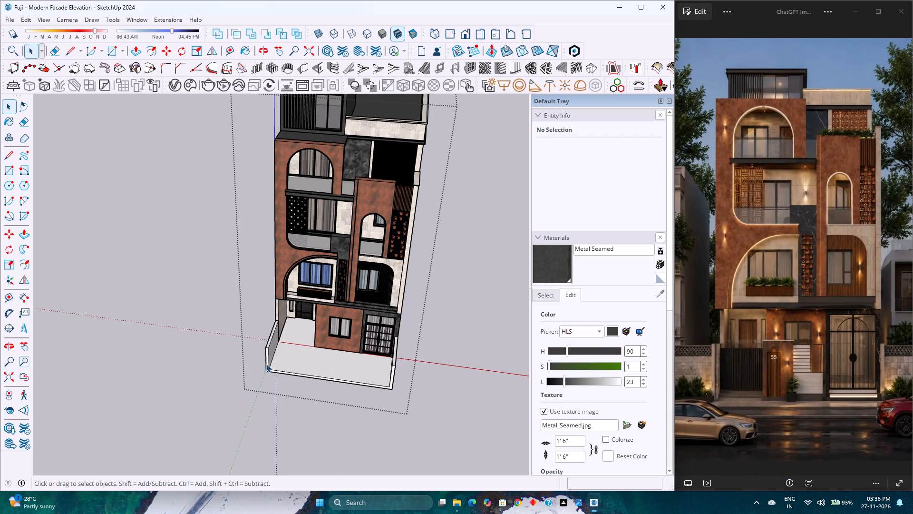
Inside the slab group, copy the left boundary wall's inner front vertical edge 6" back along the wall.
scroll(266, 364, "up", 5)
double_click(271, 348)
scroll(271, 348, "up", 3)
left_click(271, 348)
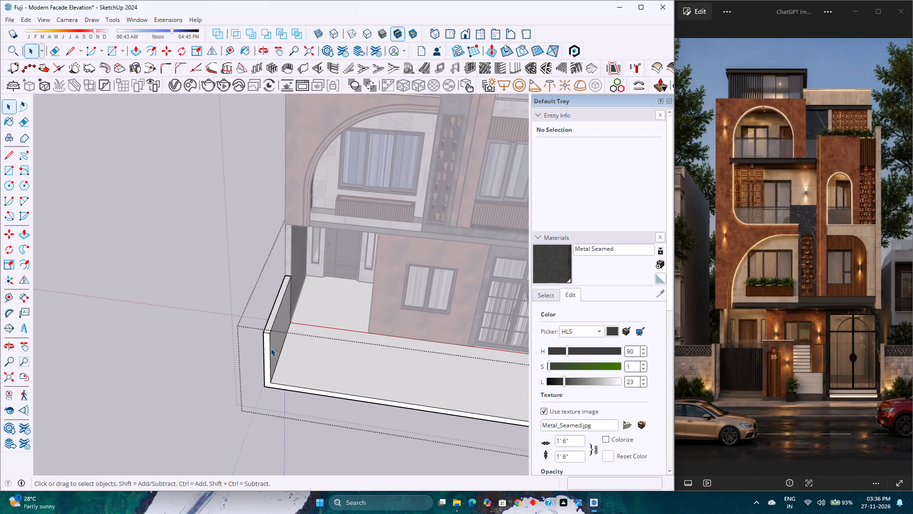
scroll(271, 348, "up", 2)
middle_click_drag(271, 348, 200, 340)
key("m")
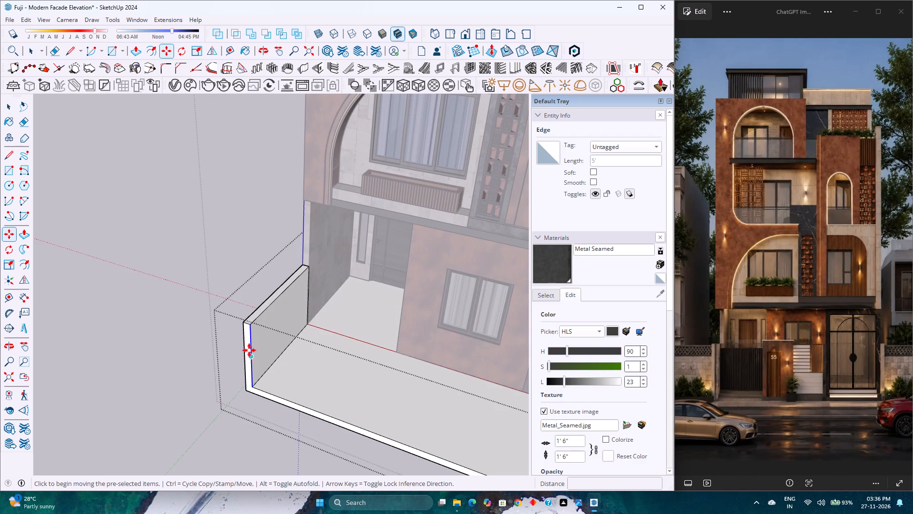
scroll(251, 326, "up", 4)
left_click(249, 326, "ctrl")
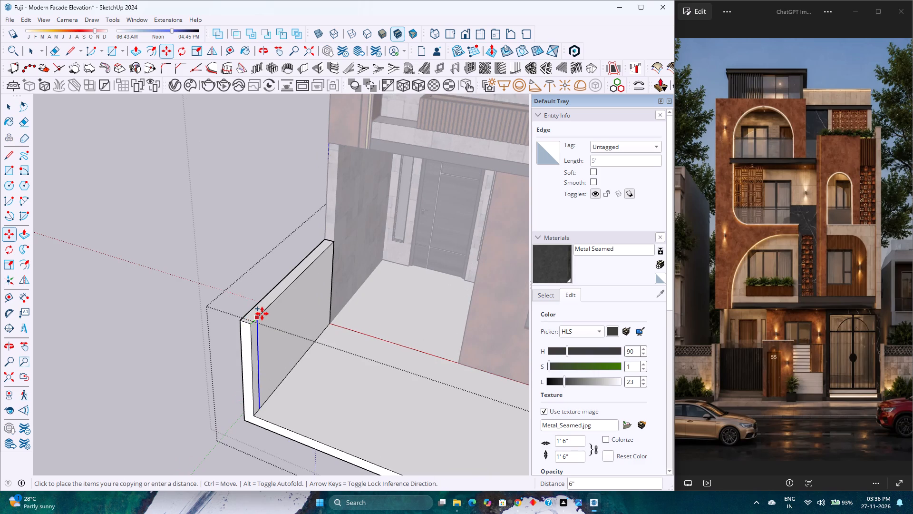
left_click(262, 314)
Push/Pull the resulting 6" strip 21' 6" across to the right boundary wall to form the front boundary wall.
key("p")
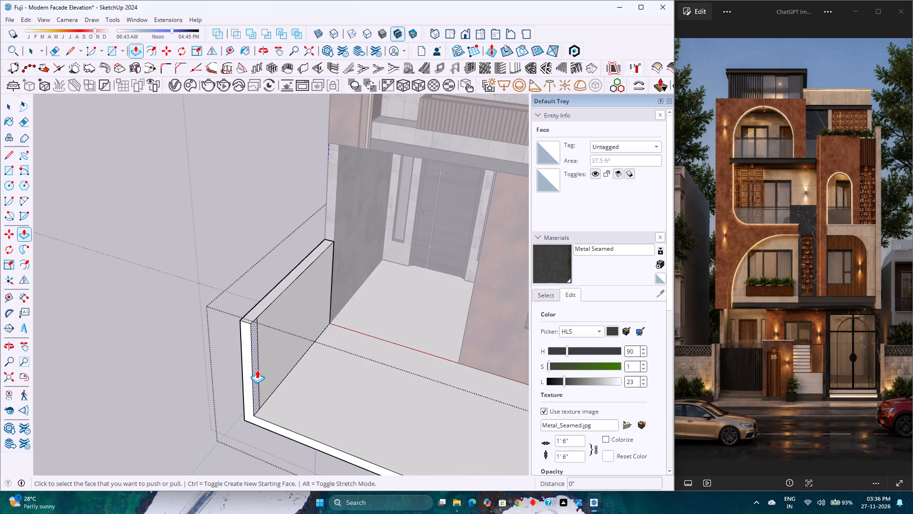
left_click(255, 373)
scroll(277, 381, "down", 14)
middle_click_drag(300, 403, 252, 346, "shift")
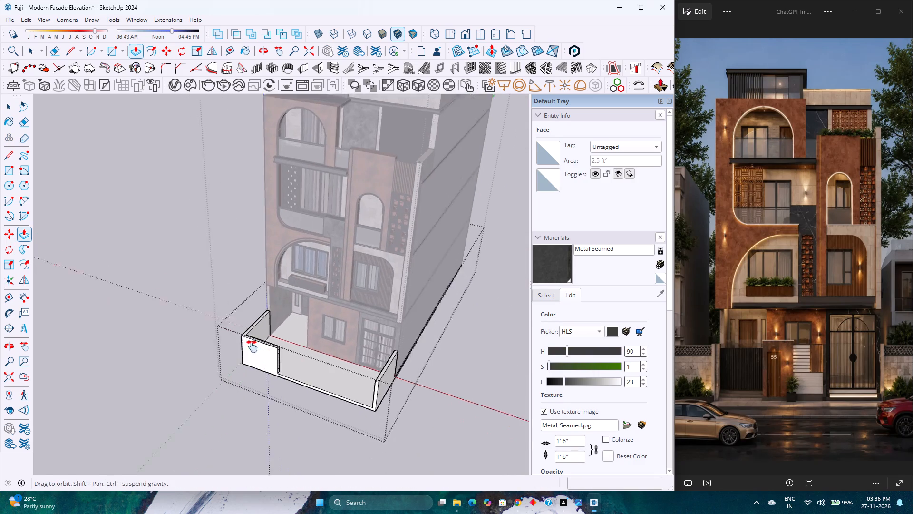
middle_click_drag(252, 346, 241, 332, "shift")
left_click(337, 338)
Erase the leftover edge on the wall top where the front wall meets the right boundary wall.
scroll(318, 352, "up", 1)
middle_click_drag(318, 352, 432, 349)
scroll(417, 298, "up", 10)
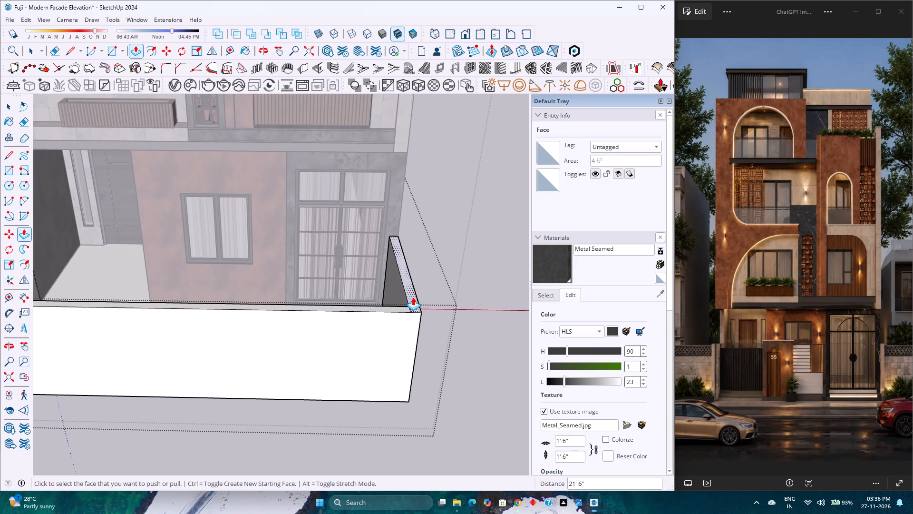
key("e")
scroll(410, 305, "up", 7)
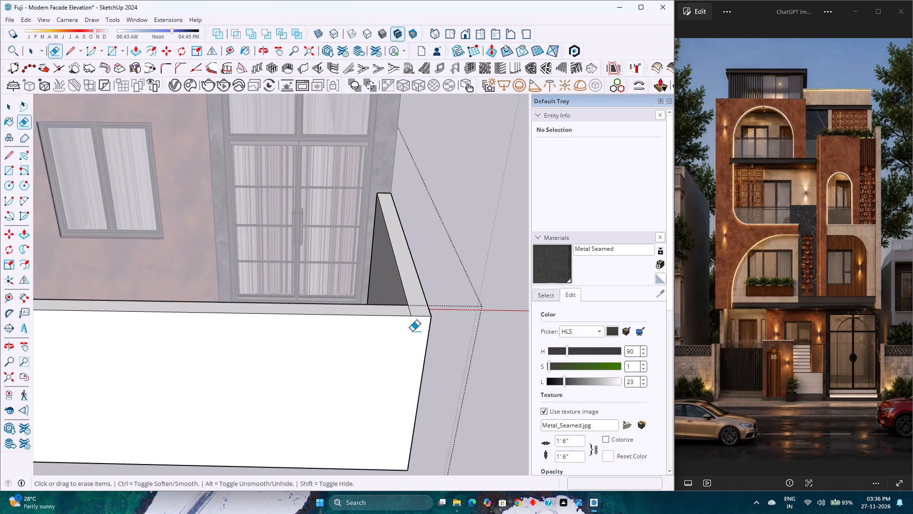
left_click(410, 311)
scroll(411, 310, "down", 4)
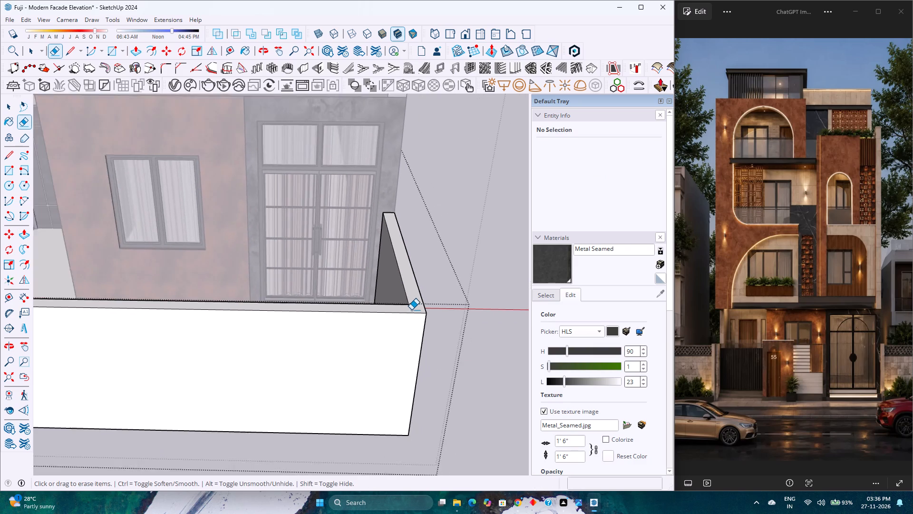
scroll(411, 310, "down", 2)
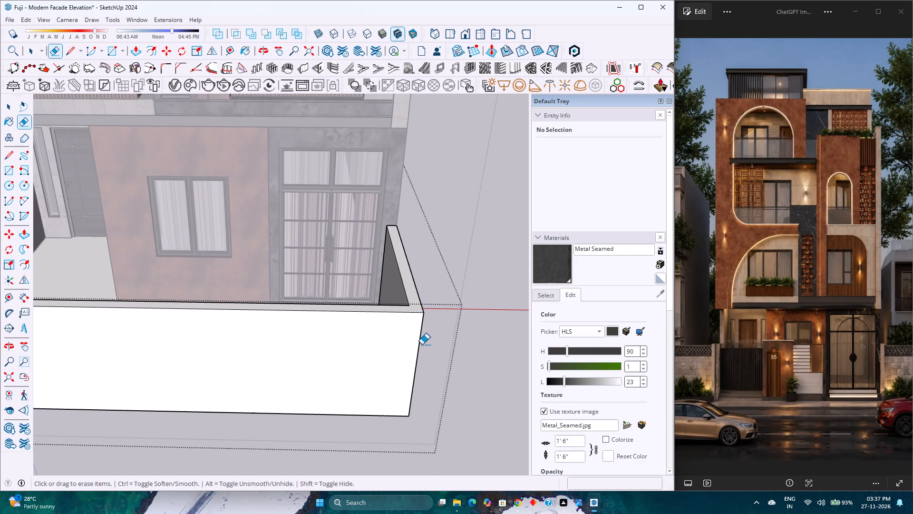
scroll(293, 344, "down", 2)
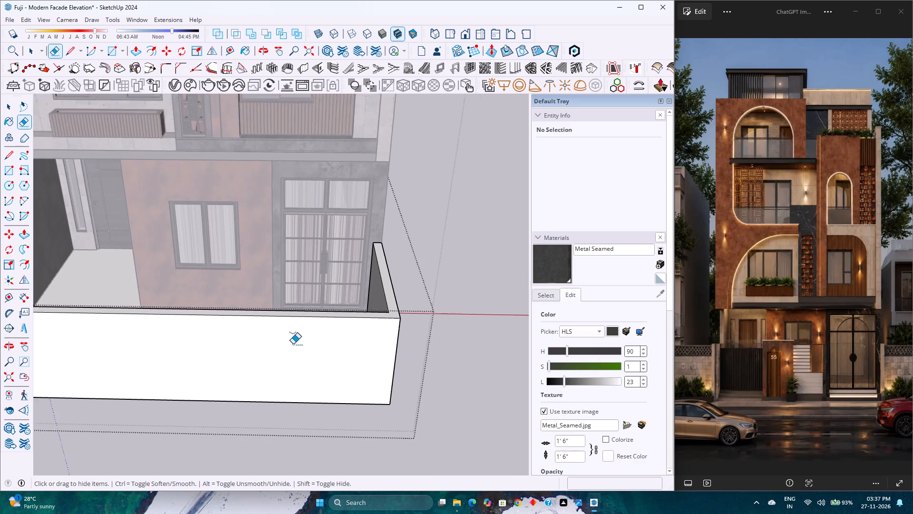
Place two vertical guides on the front wall face, 4" from its left edge and another 4" further in.
middle_click_drag(294, 344, 409, 292, "shift")
middle_click_drag(203, 350, 209, 239)
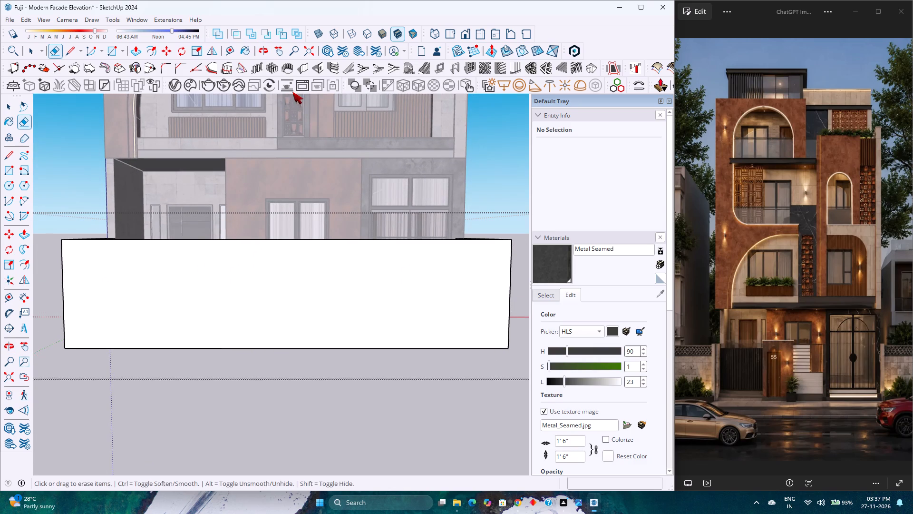
left_click(229, 49)
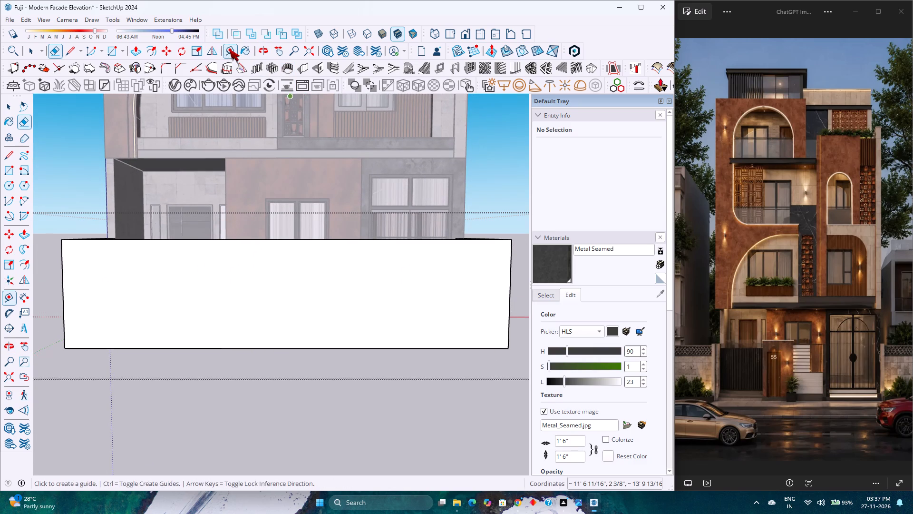
scroll(61, 313, "up", 4)
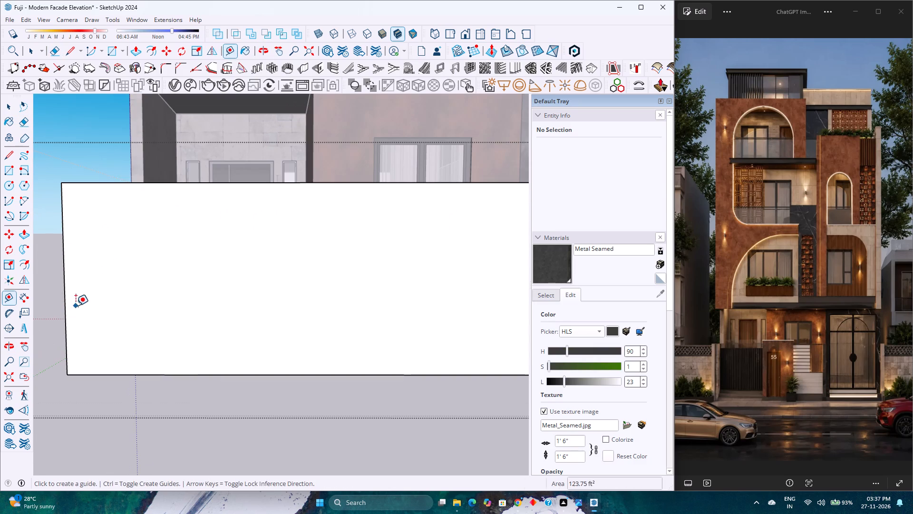
left_click(65, 303)
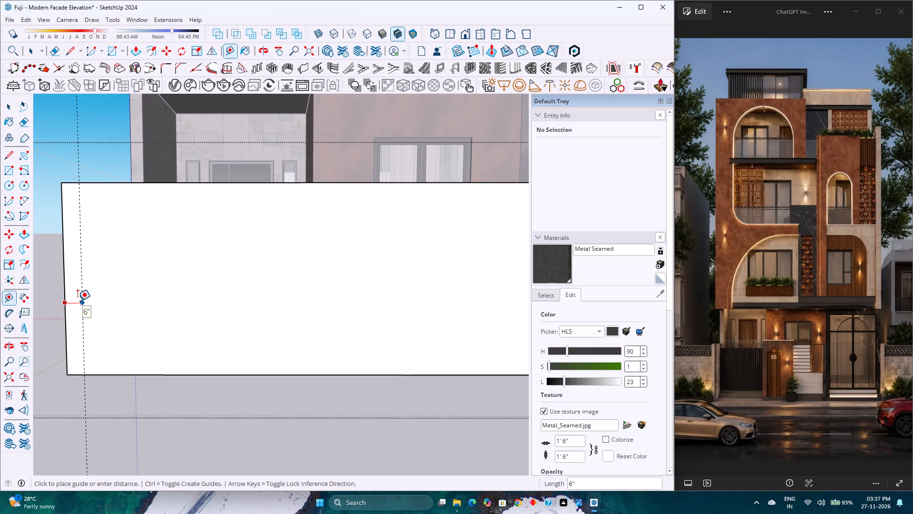
key("Return")
key("4")
key("Return")
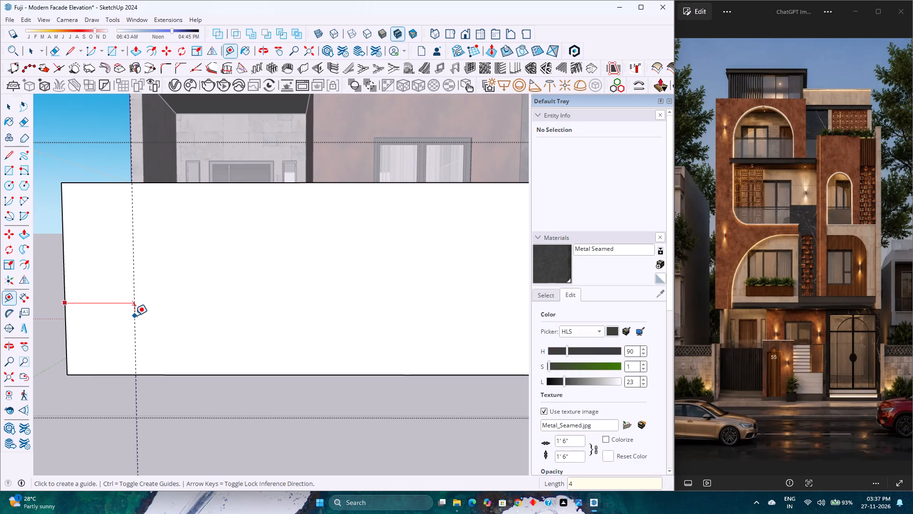
left_click(77, 271)
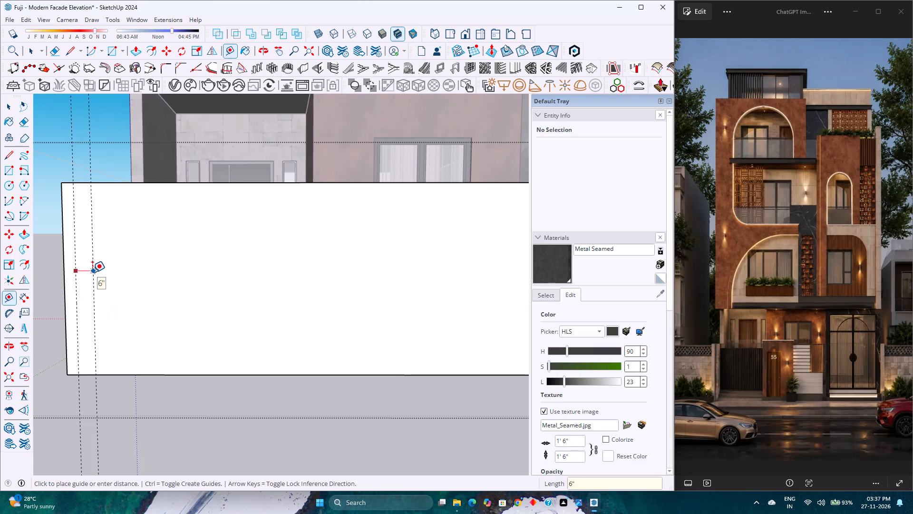
key("4")
key("Return")
Copy the front wall's left vertical edge onto both guides to divide off two 4" strips.
middle_click_drag(103, 270, 120, 348)
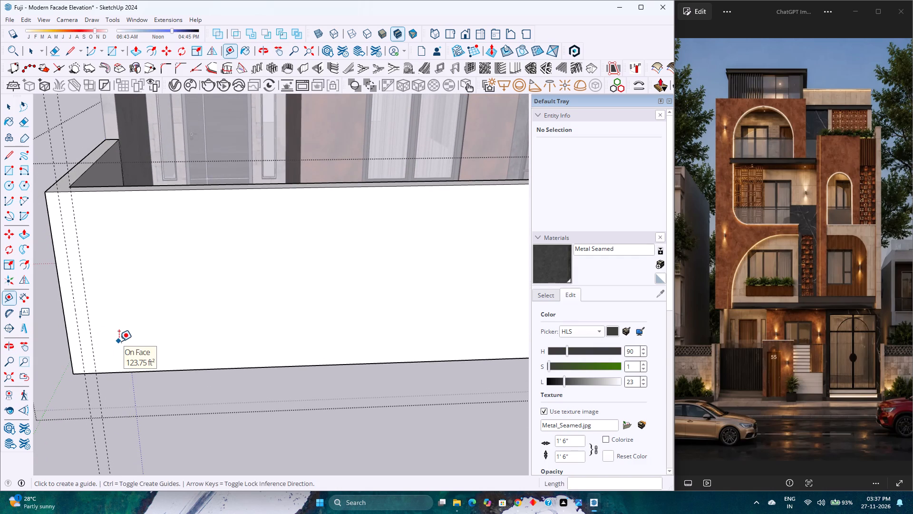
key("space")
left_click(67, 331)
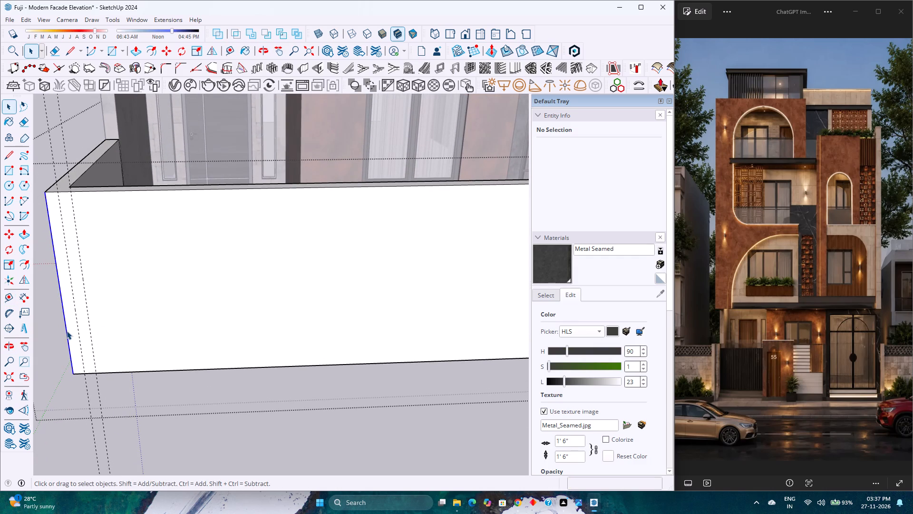
key("m")
left_click(74, 371)
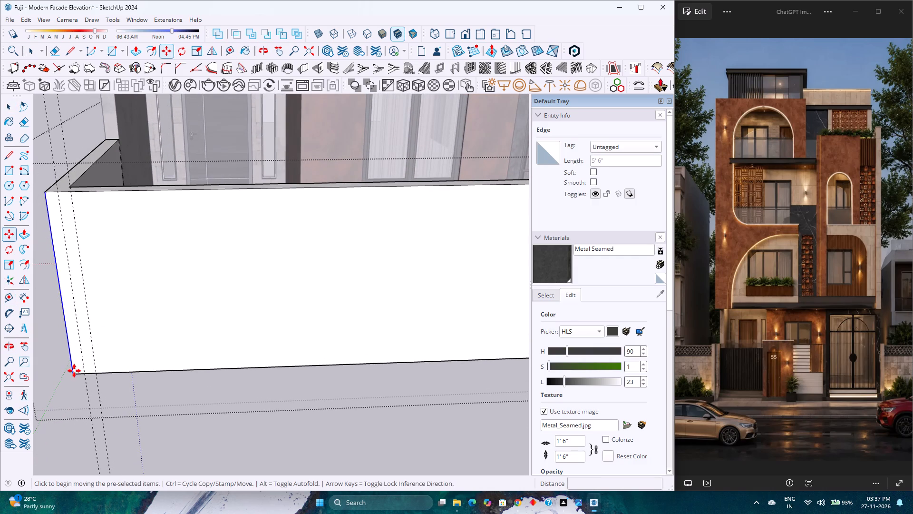
left_click(86, 372)
left_click(86, 374)
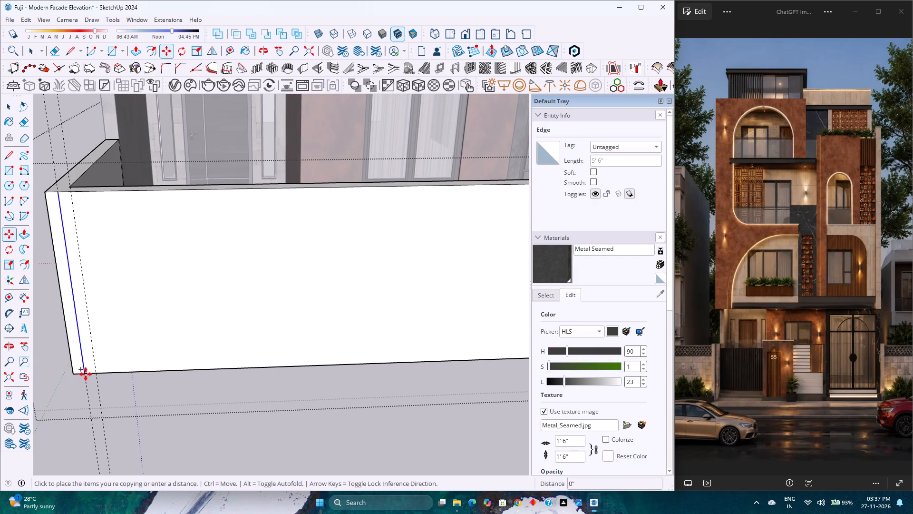
left_click(96, 375)
Push/Pull the outermost 4" strip of the front wall outward by 3".
key("p")
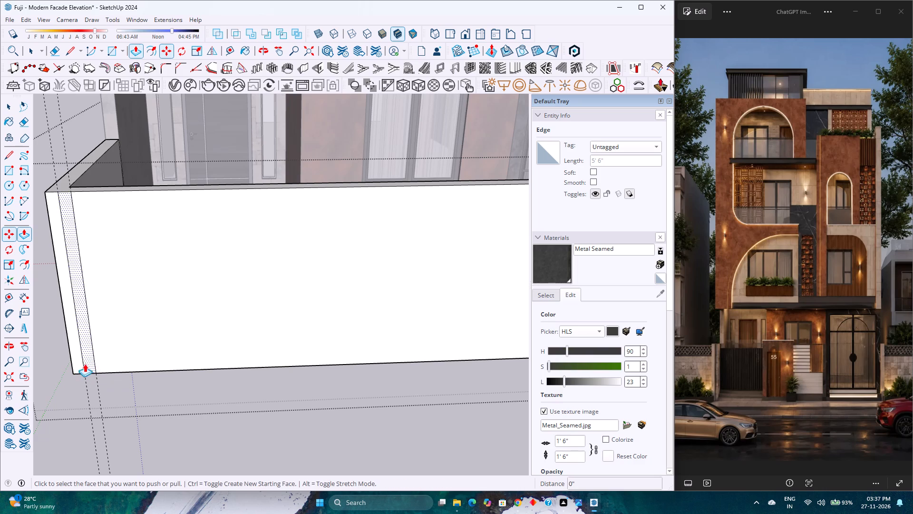
left_click(77, 366)
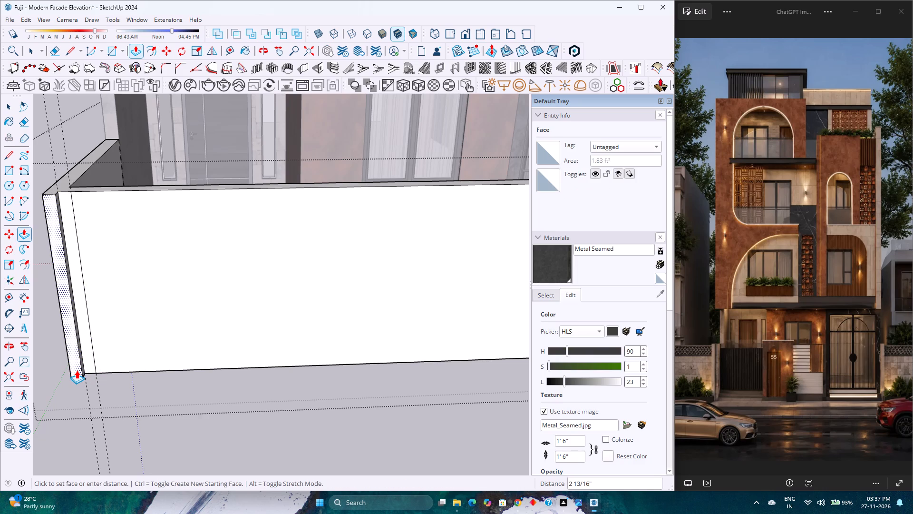
key("3")
key("Return")
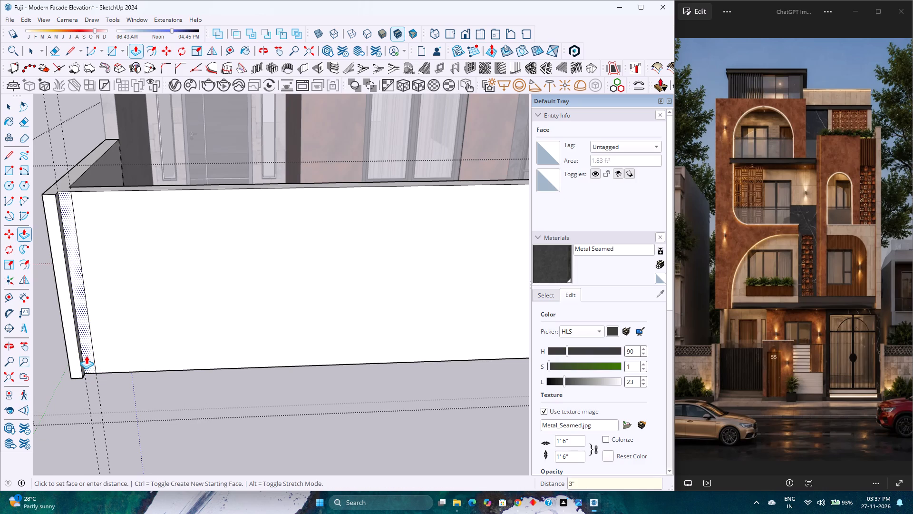
key("space")
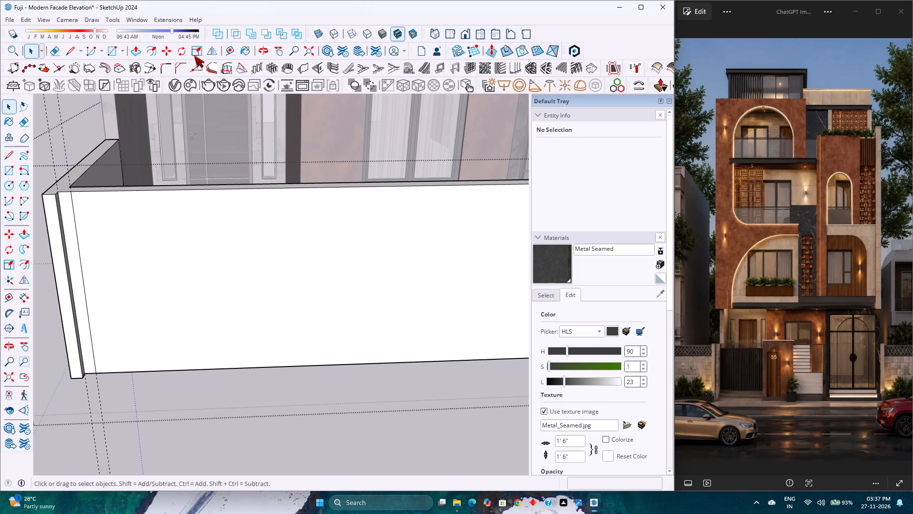
Place two vertical guides on the front wall face, 6' from the inner strip's edge and another 3' further along.
left_click(224, 48)
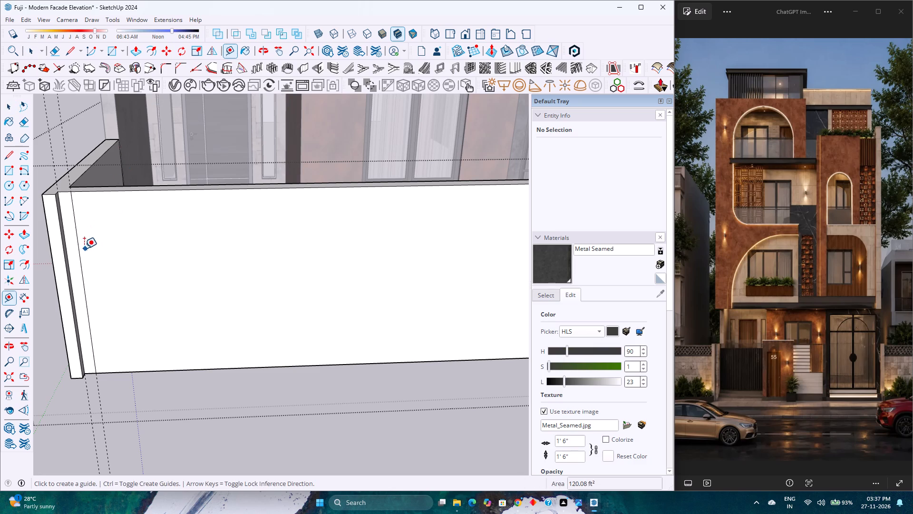
left_click(81, 247)
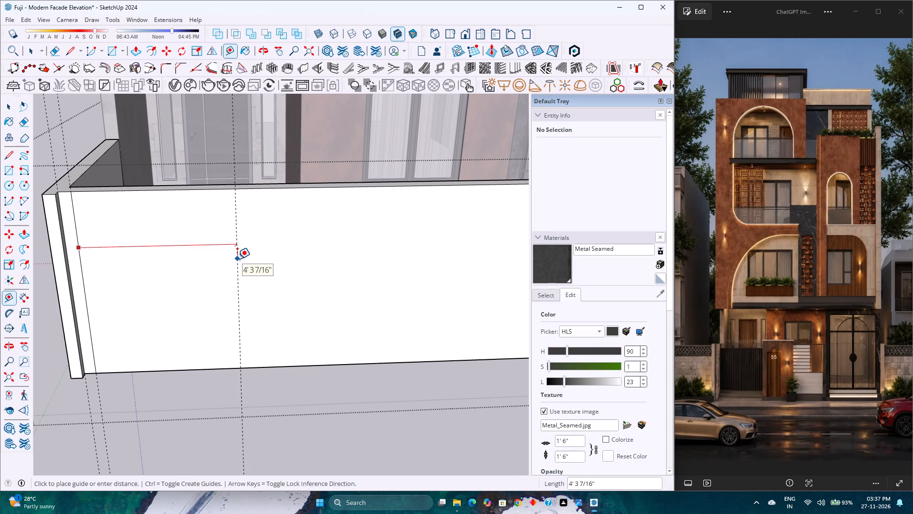
scroll(237, 259, "down", 11)
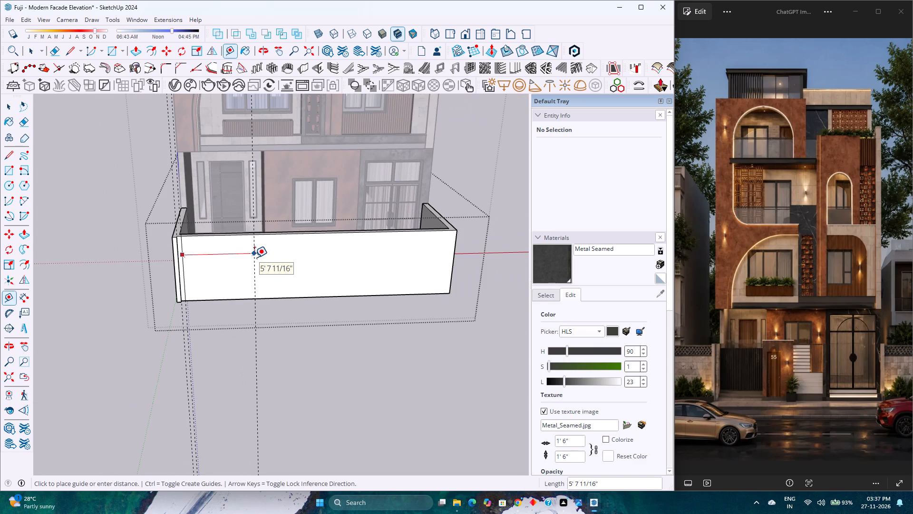
type("6'")
key("Return")
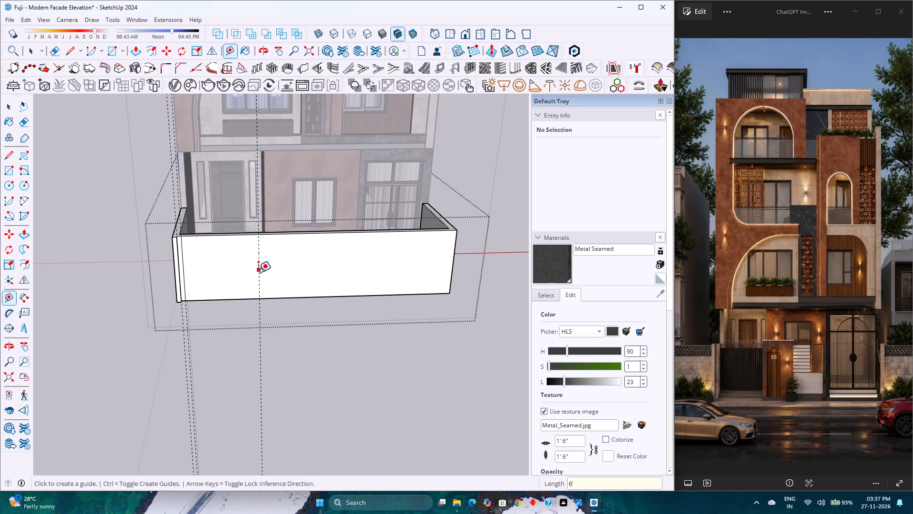
middle_click_drag(243, 291, 231, 241)
left_click(246, 213)
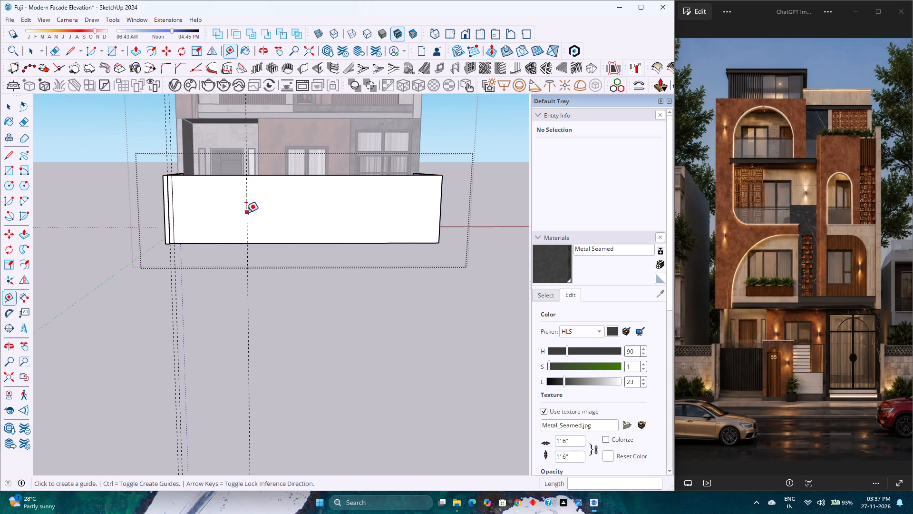
type("4'")
key("Return")
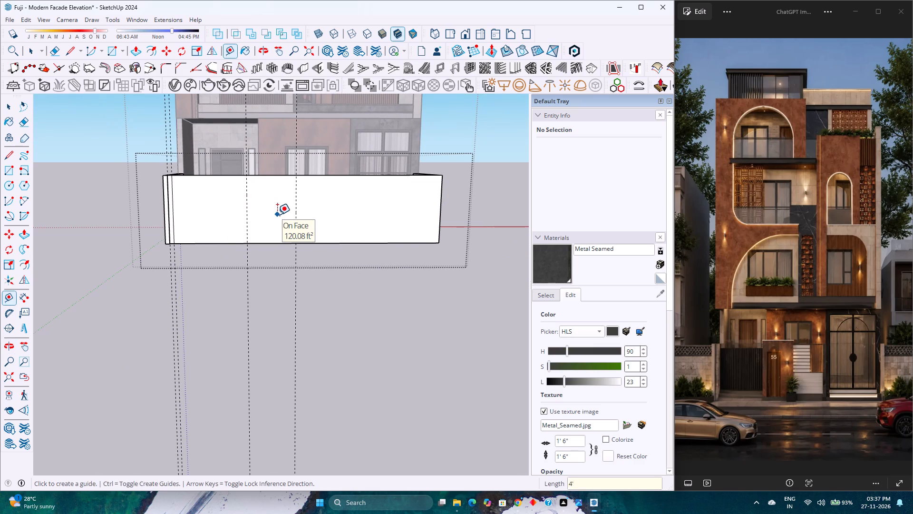
key("3")
key("apostrophe")
key("Return")
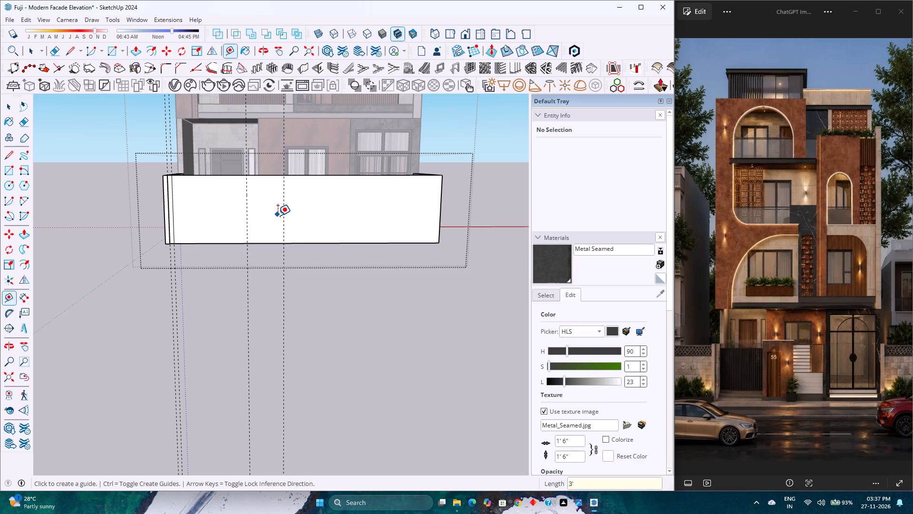
Add three more vertical guides along the front wall face at successive spacings of 2', 1'6" and 6".
middle_click_drag(278, 261, 272, 256)
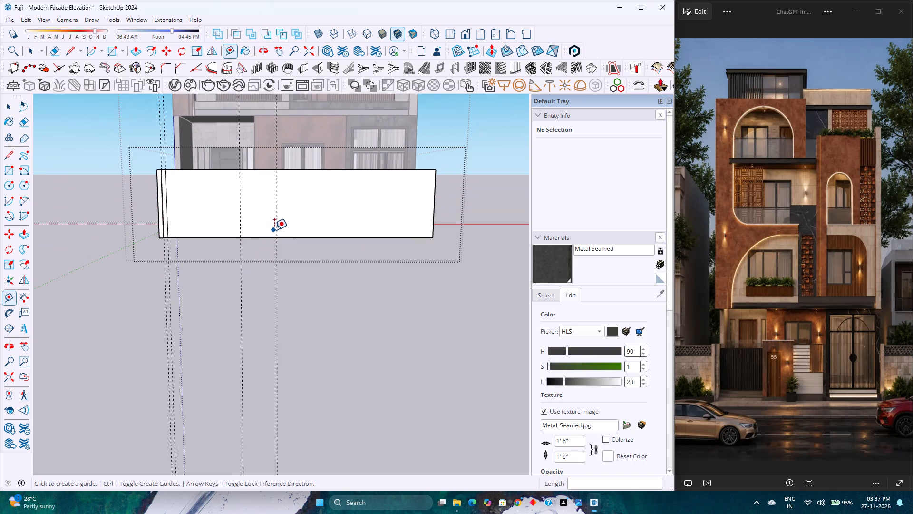
left_click(277, 228)
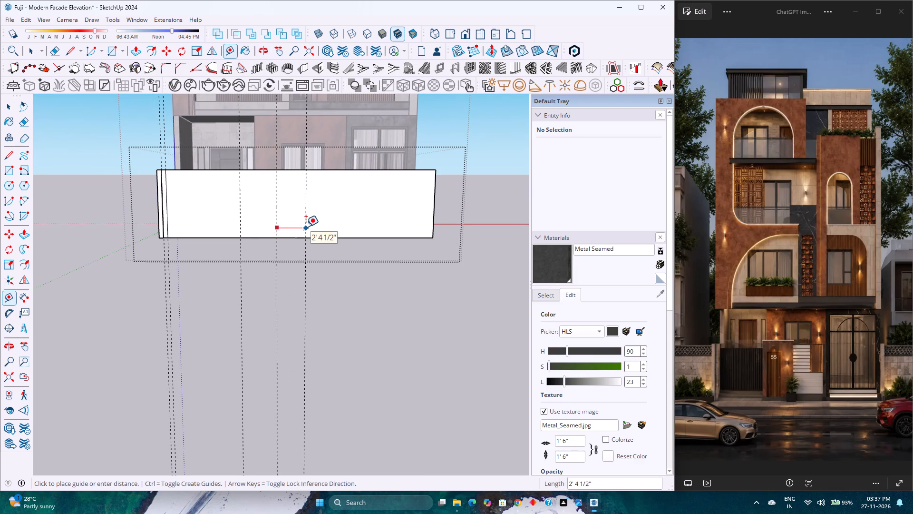
type("2'")
key("Return")
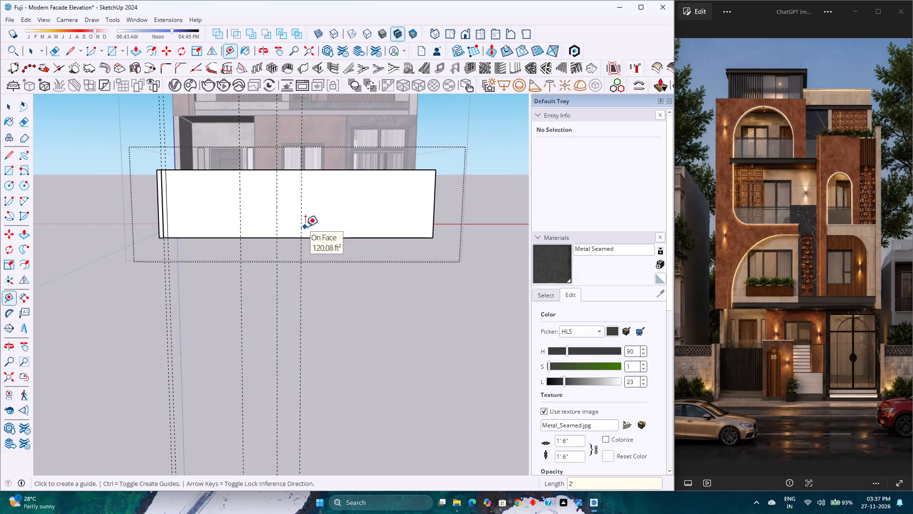
left_click(303, 230)
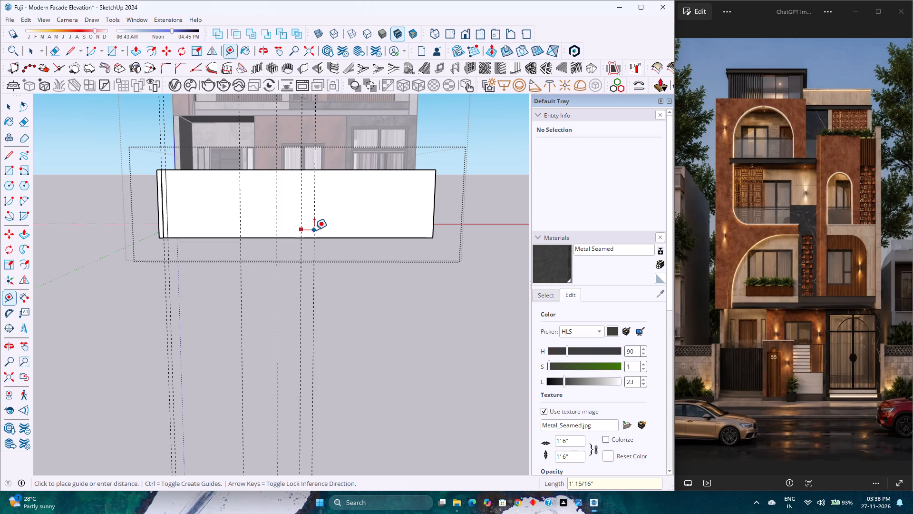
type("1'6")
key("Return")
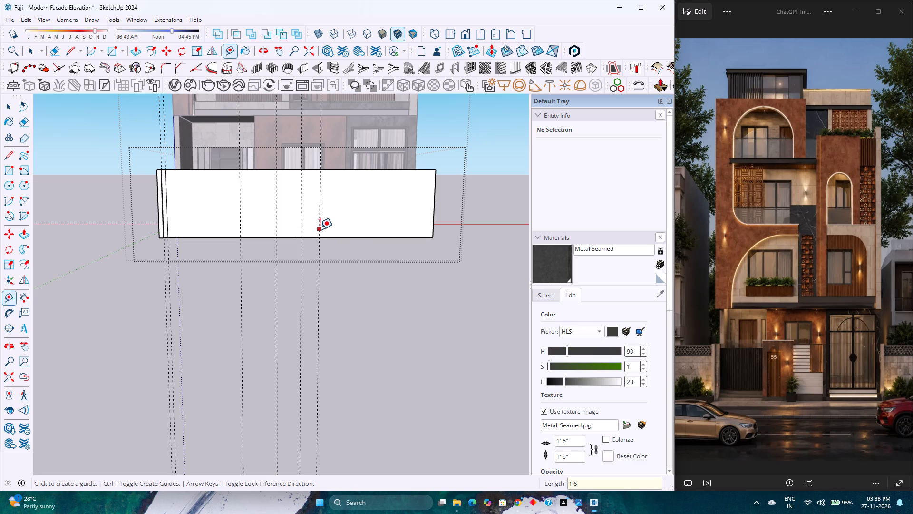
left_click(320, 229)
key("6")
key("Return")
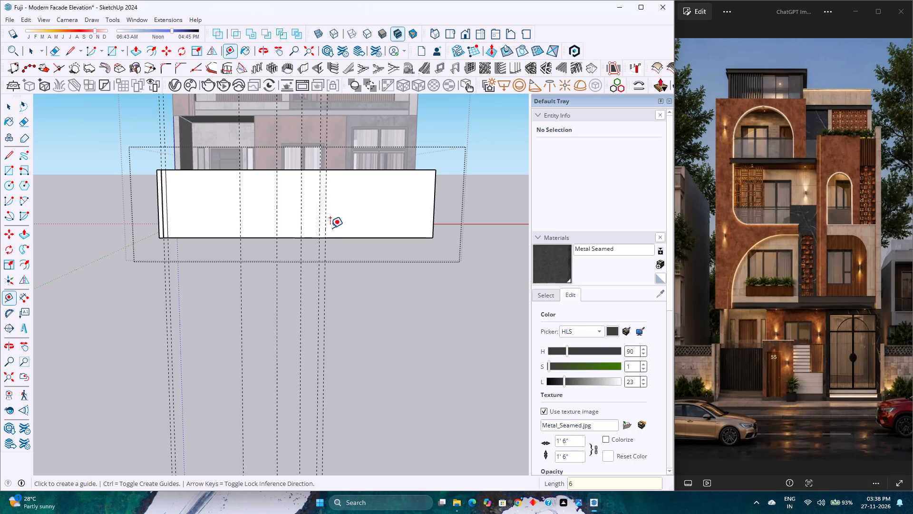
Place a vertical guide 8' beyond the last guide, near the right end of the front wall face.
left_click(325, 216)
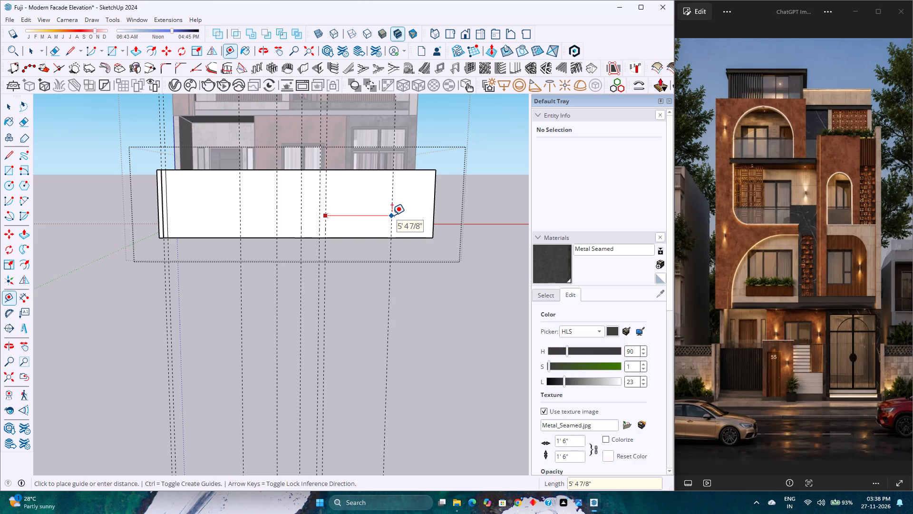
type("6'")
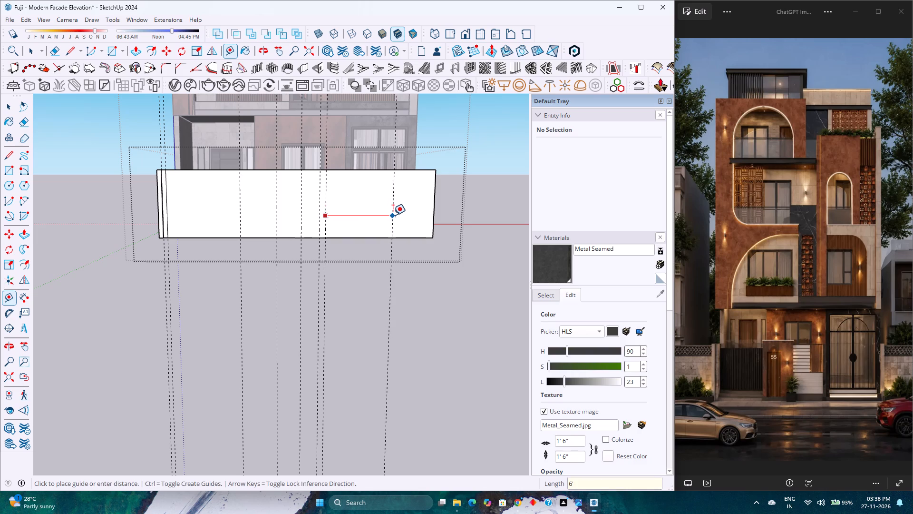
key("Return")
type("10")
key("apostrophe")
key("Return")
type("9'")
key("Return")
type("8'")
key("Return")
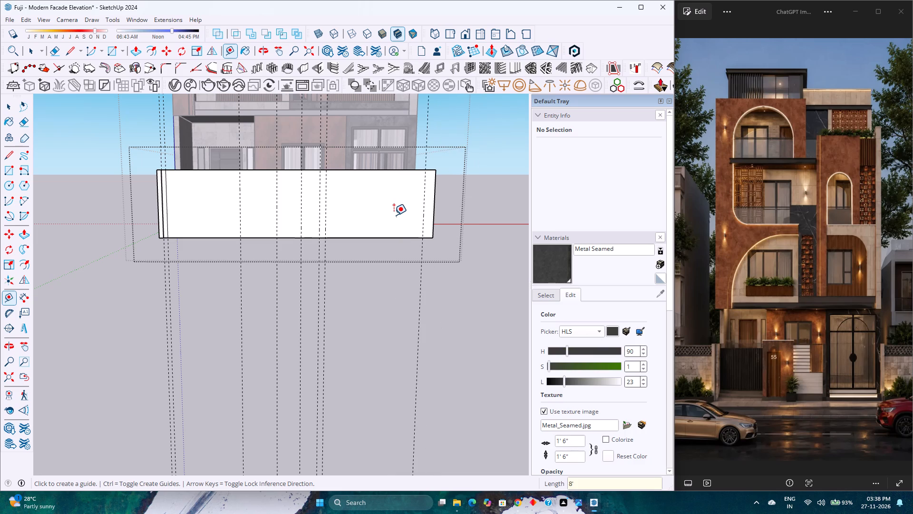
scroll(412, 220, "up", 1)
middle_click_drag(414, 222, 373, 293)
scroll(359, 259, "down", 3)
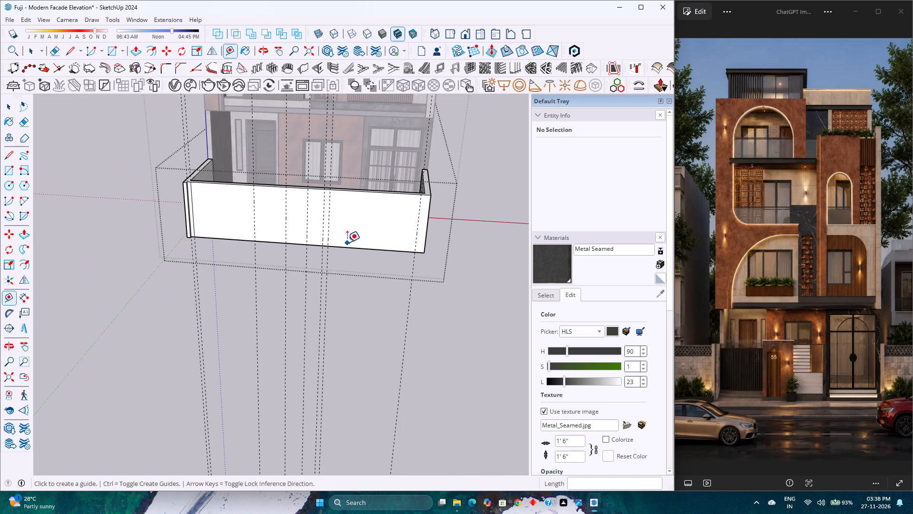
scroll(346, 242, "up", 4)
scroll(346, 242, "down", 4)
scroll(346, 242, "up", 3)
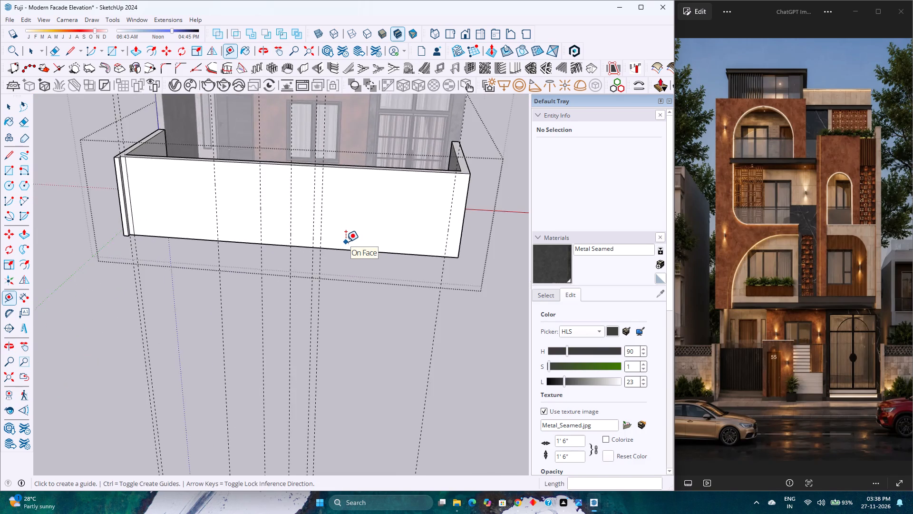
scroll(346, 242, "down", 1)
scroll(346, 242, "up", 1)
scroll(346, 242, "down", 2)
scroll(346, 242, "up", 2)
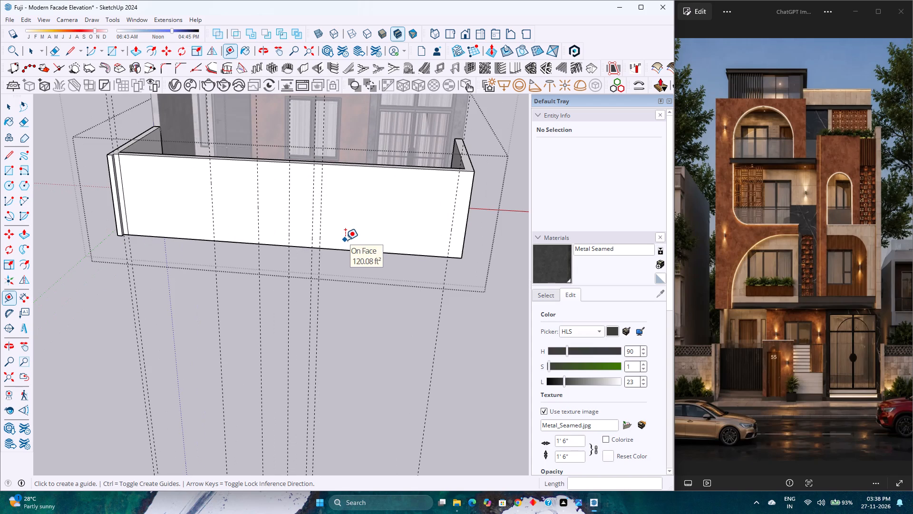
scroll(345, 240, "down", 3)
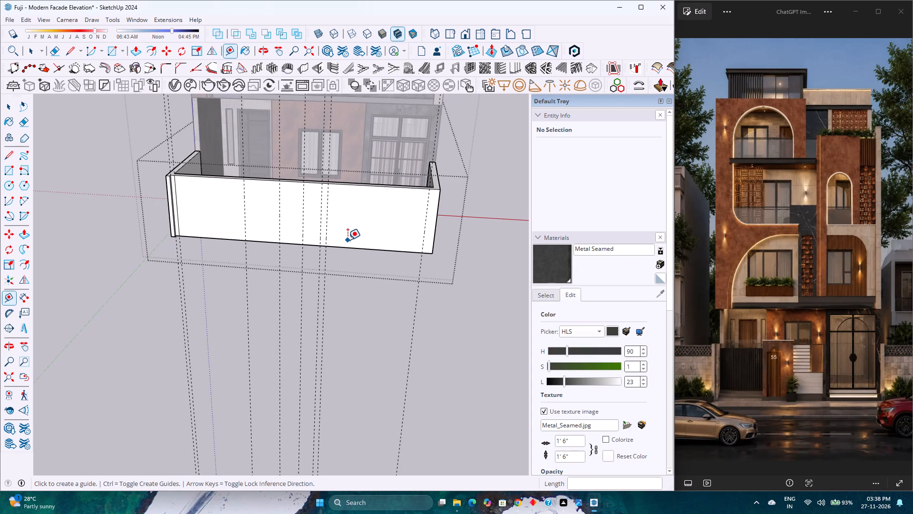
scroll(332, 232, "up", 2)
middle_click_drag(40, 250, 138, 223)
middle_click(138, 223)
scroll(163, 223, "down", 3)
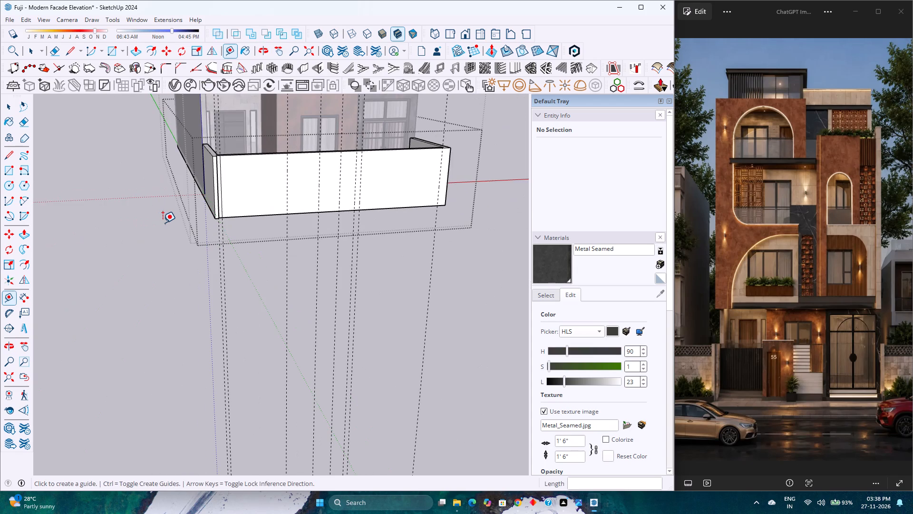
Copy the inner strip's vertical edge 6' along the front wall onto the next guide to divide off a panel.
key("space")
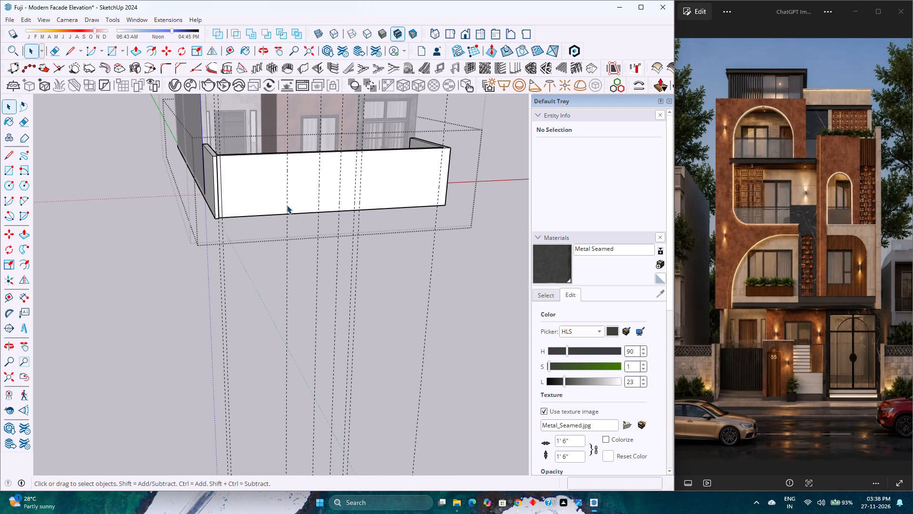
scroll(283, 201, "up", 5)
middle_click_drag(255, 177, 277, 262, "shift")
middle_click(277, 262, "shift")
scroll(273, 272, "up", 1)
middle_click_drag(272, 272, 222, 261)
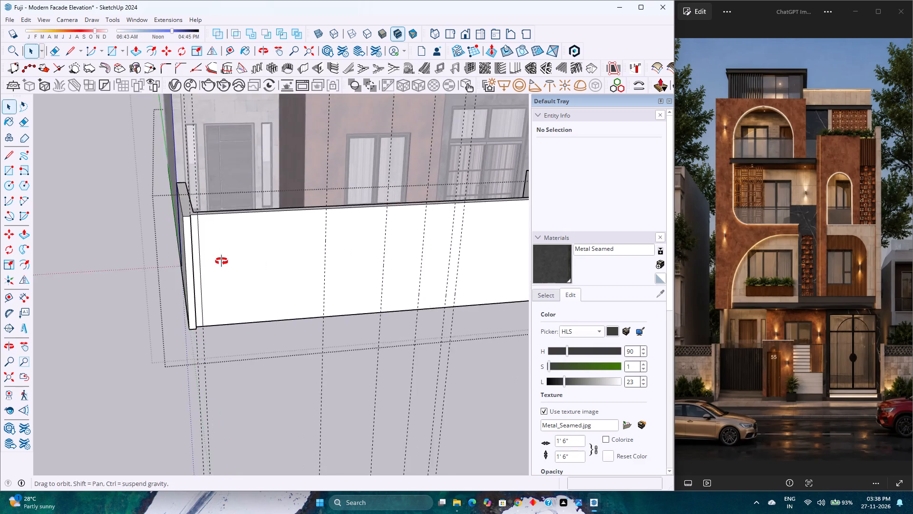
middle_click_drag(222, 261, 200, 257)
scroll(210, 305, "up", 2)
left_click(206, 307)
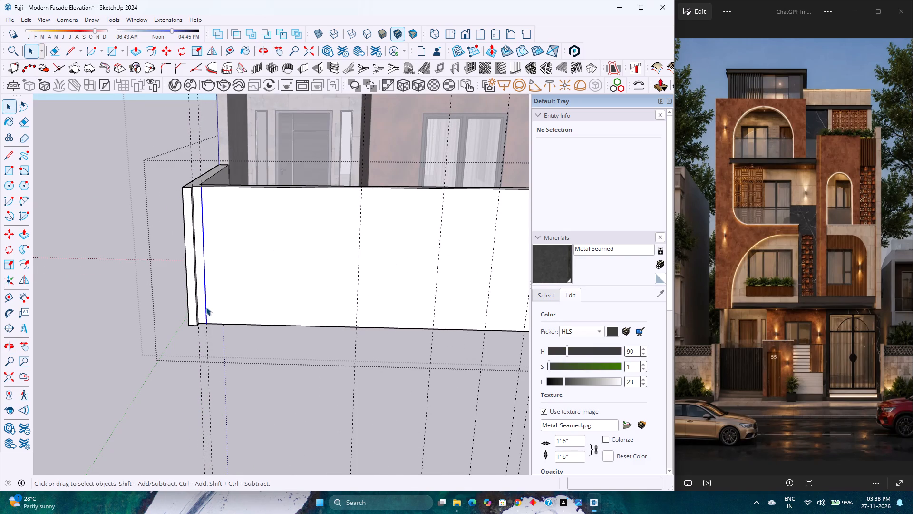
key("m")
left_click(205, 324)
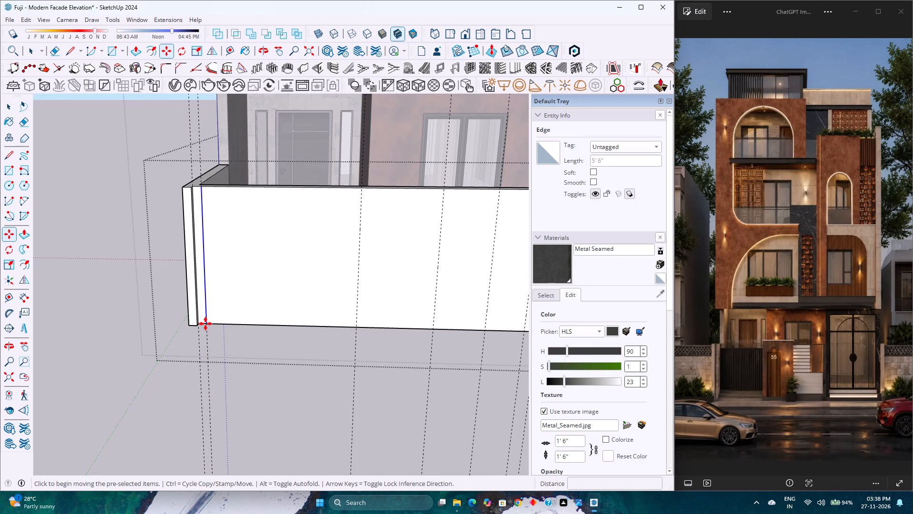
left_click(357, 330)
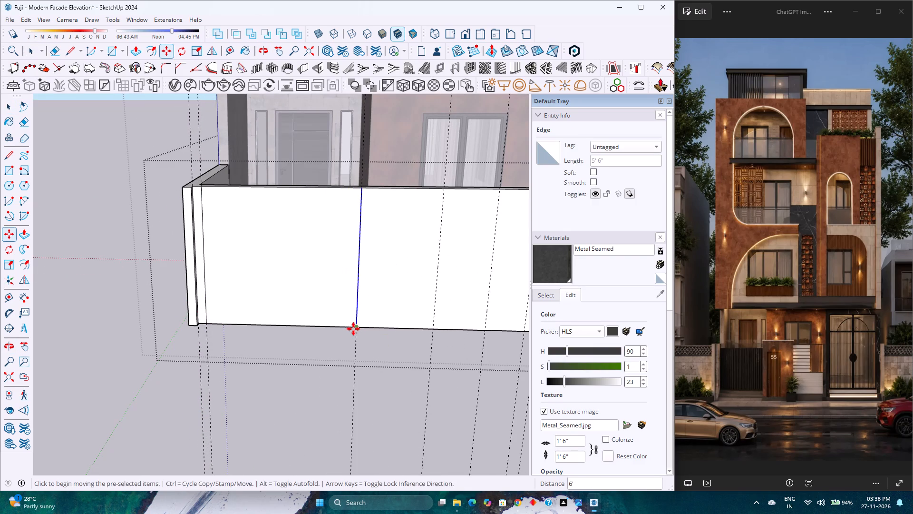
Push/Pull the 6' wide front wall panel inward by 6" through the wall thickness.
scroll(350, 328, "down", 3)
middle_click_drag(349, 327, 336, 336)
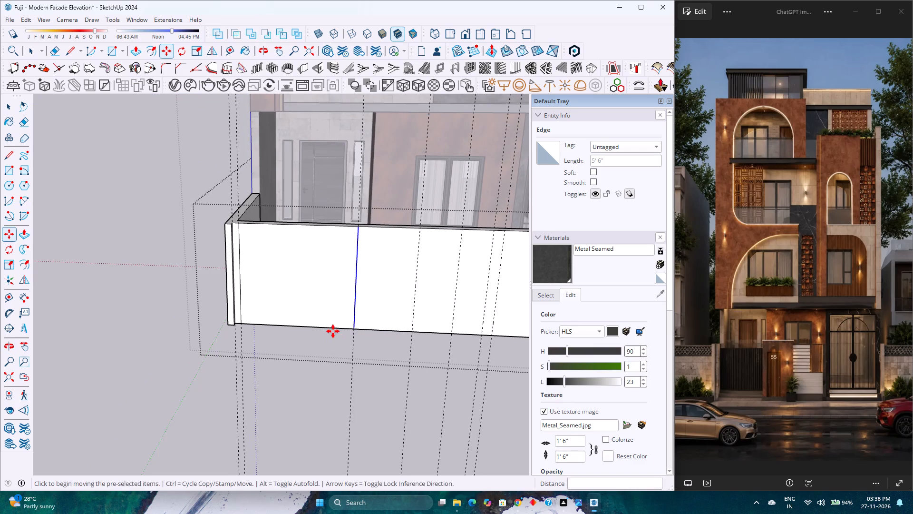
key("p")
left_click(318, 300)
left_click(320, 280)
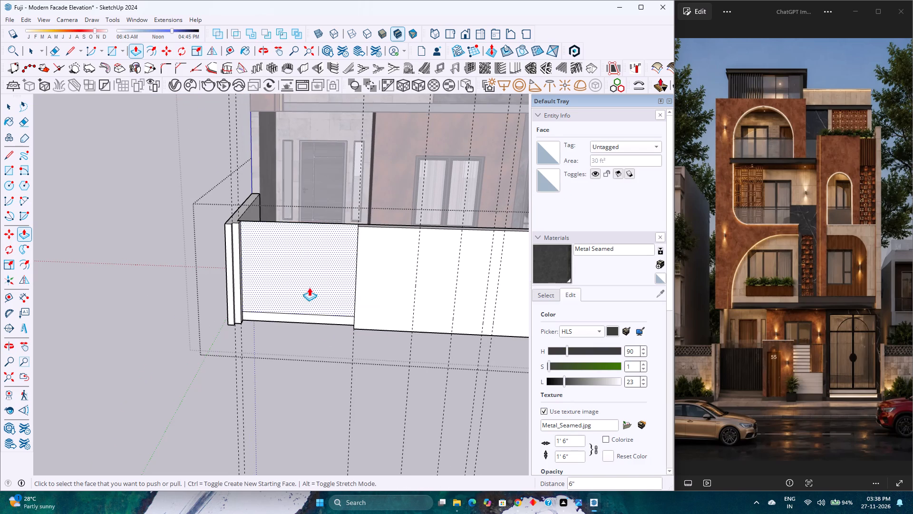
left_click(304, 291)
key("Escape")
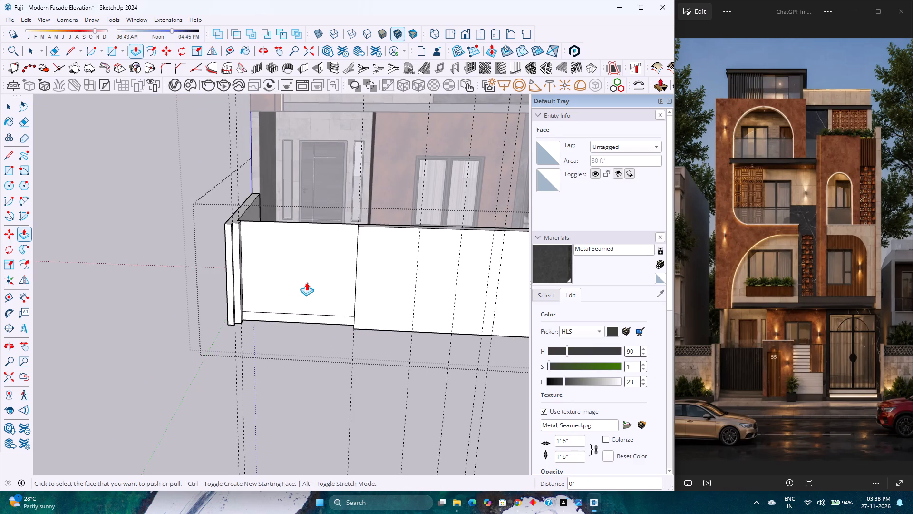
Erase the top edge of the pushed-in panel to clear its leftover face and open the gate gap.
key("w")
key("e")
left_click(312, 224)
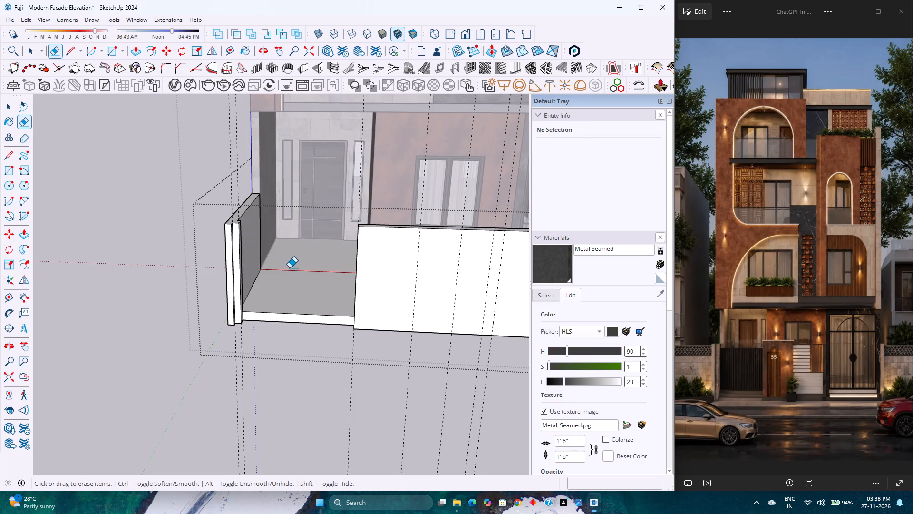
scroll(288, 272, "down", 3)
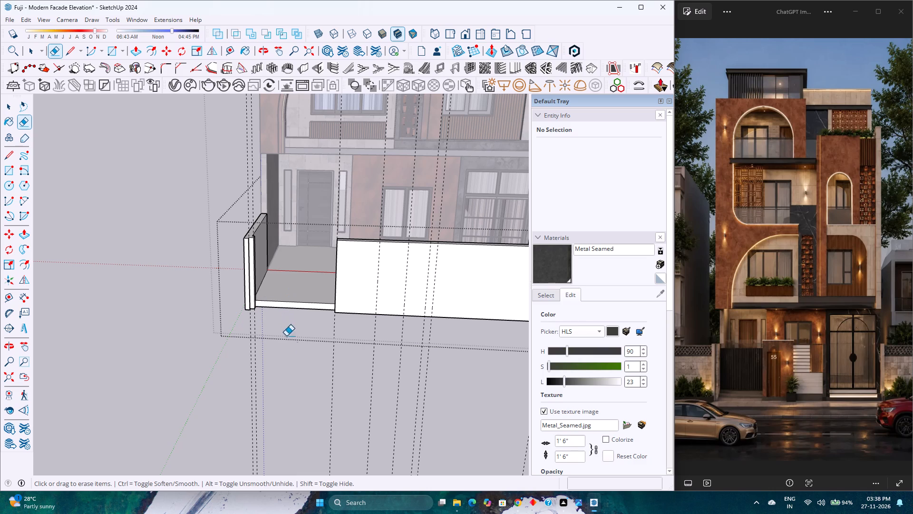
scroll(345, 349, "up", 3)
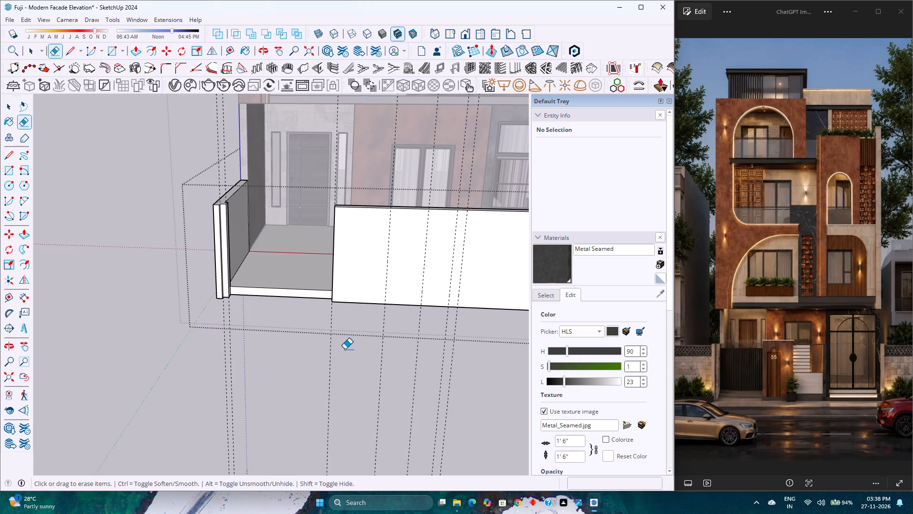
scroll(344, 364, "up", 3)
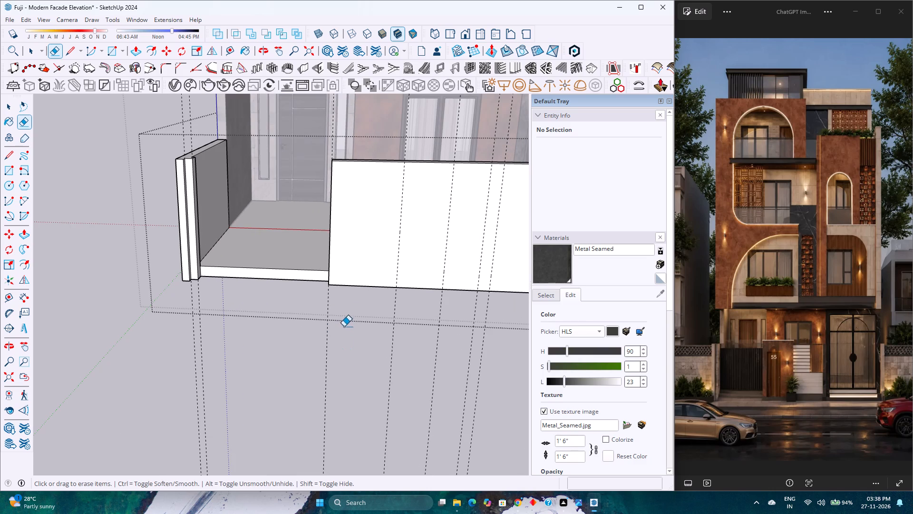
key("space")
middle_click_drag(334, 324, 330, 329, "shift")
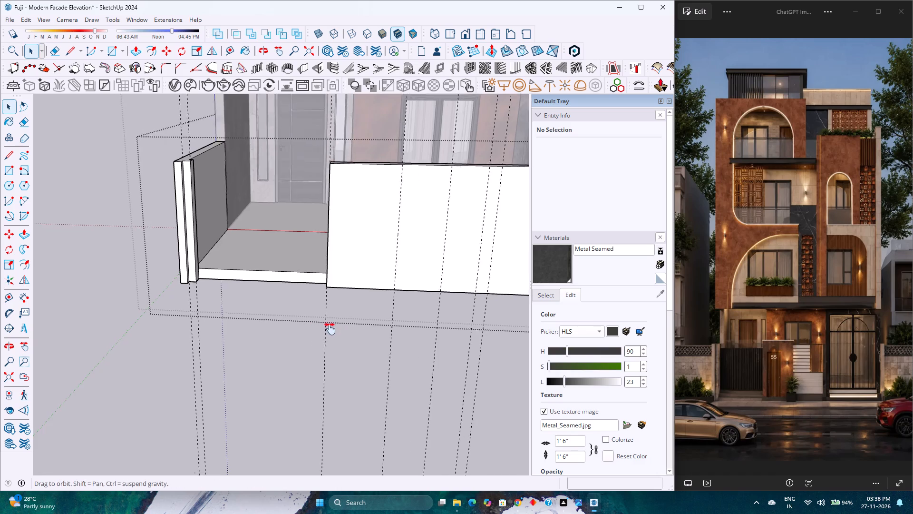
Copy the front wall's right end vertical edge 10" inward onto the guide, with a further copy 8' along to divide off a panel.
middle_click_drag(330, 329, 276, 373, "shift")
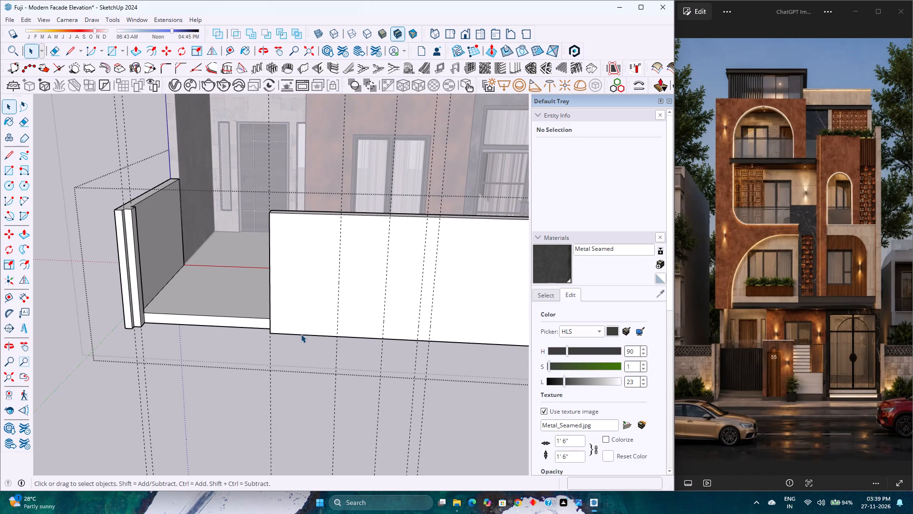
scroll(302, 335, "down", 3)
middle_click_drag(352, 335, 216, 332, "shift")
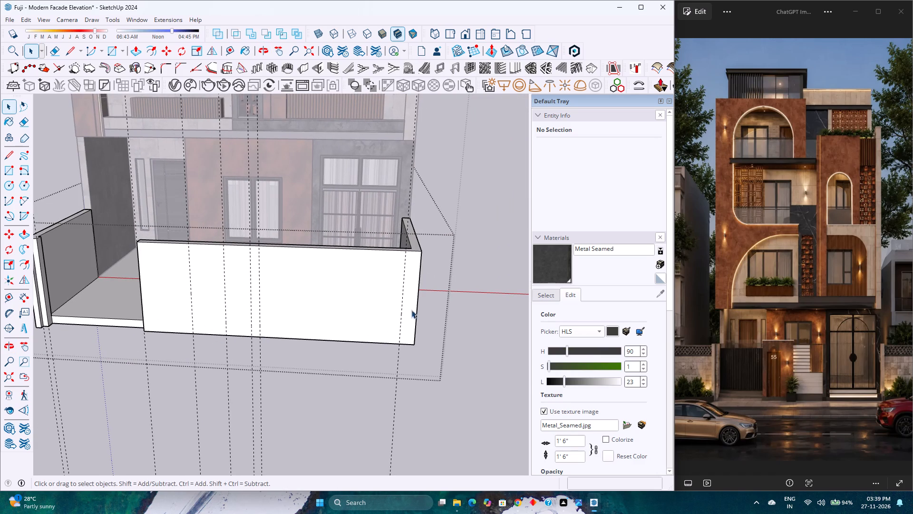
left_click(417, 306)
key("m")
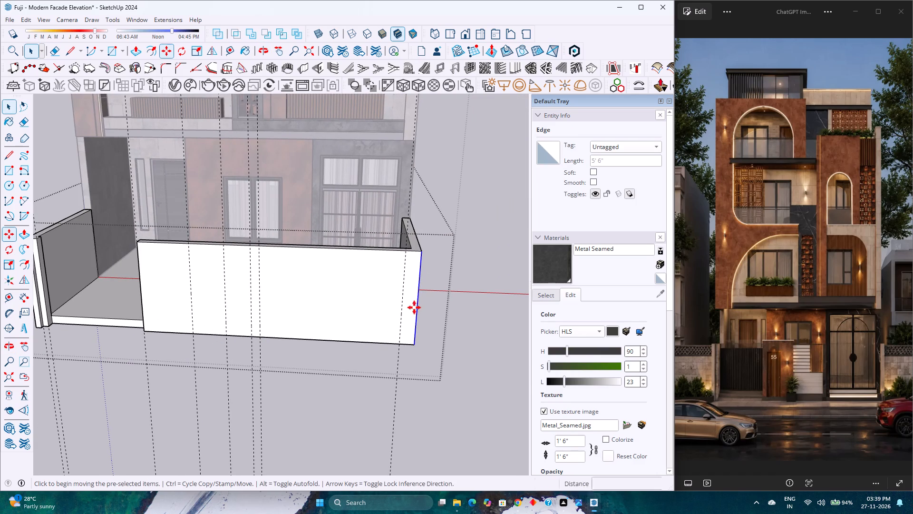
left_click(424, 252)
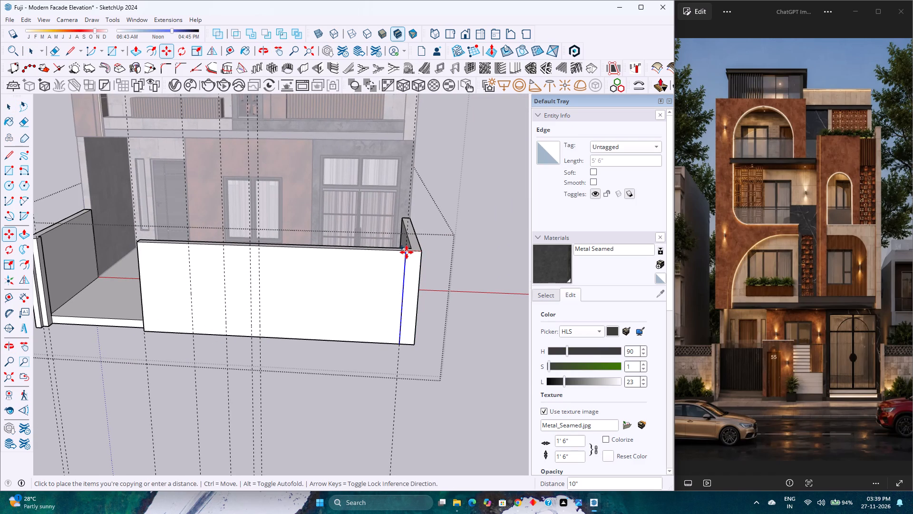
left_click(407, 252)
left_click(408, 250)
left_click(261, 249)
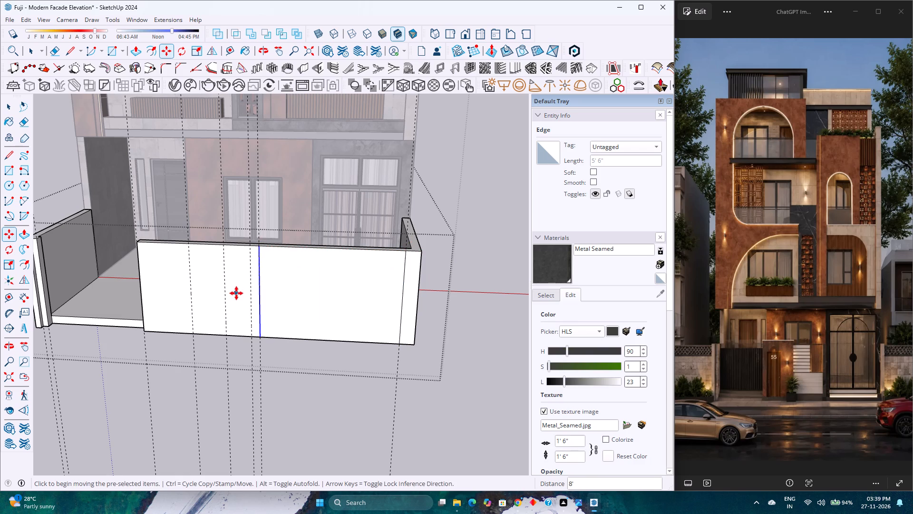
Copy the bottom edge of the remaining 7' wall section straight up, entering 6" and revising the distance to 4".
scroll(246, 287, "up", 1)
middle_click_drag(249, 287, 331, 375, "shift")
scroll(330, 412, "up", 4)
scroll(286, 365, "down", 2)
middle_click_drag(303, 384, 249, 353, "shift")
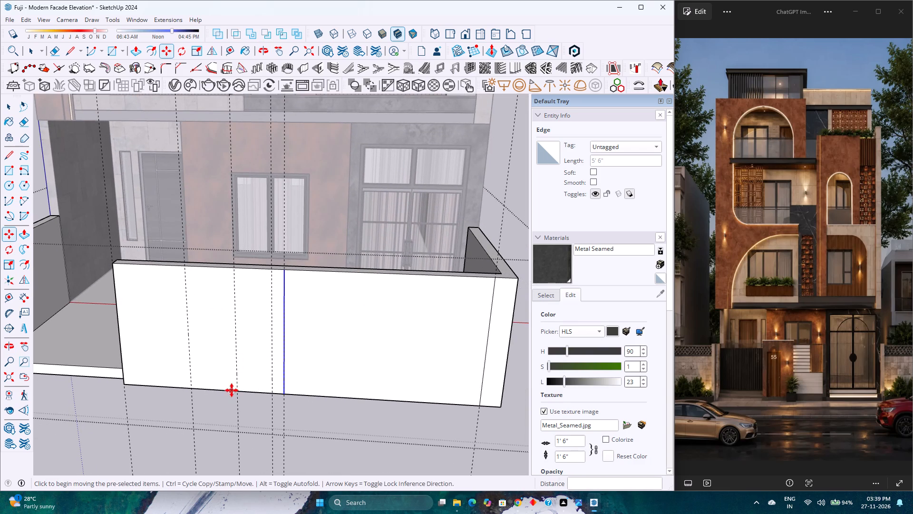
key("space")
left_click(218, 390)
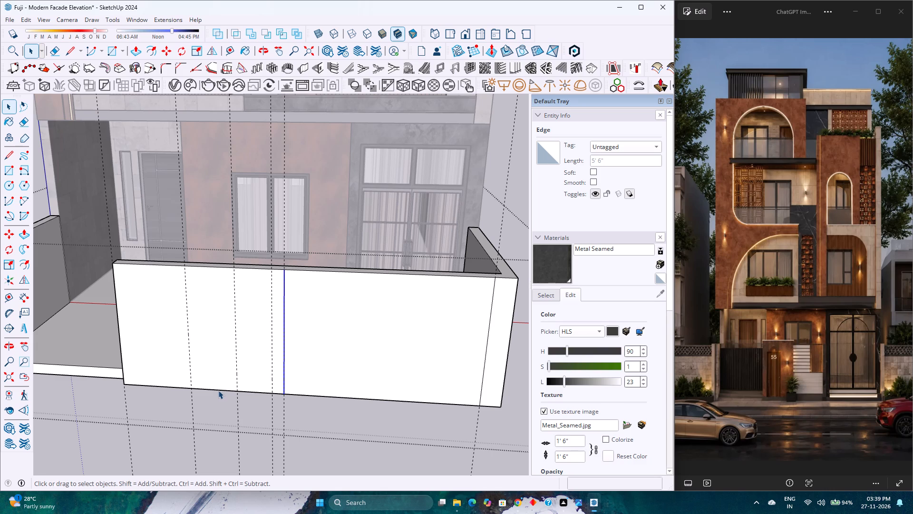
key("m")
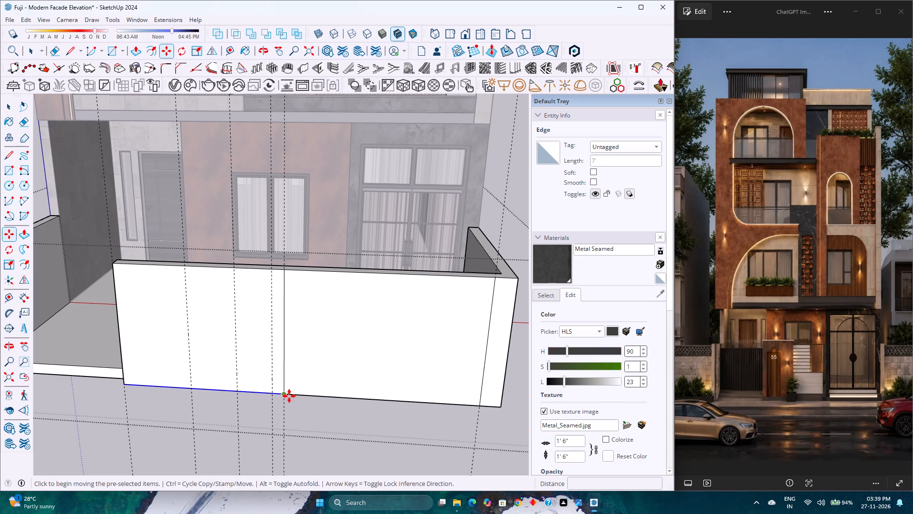
left_click(286, 396)
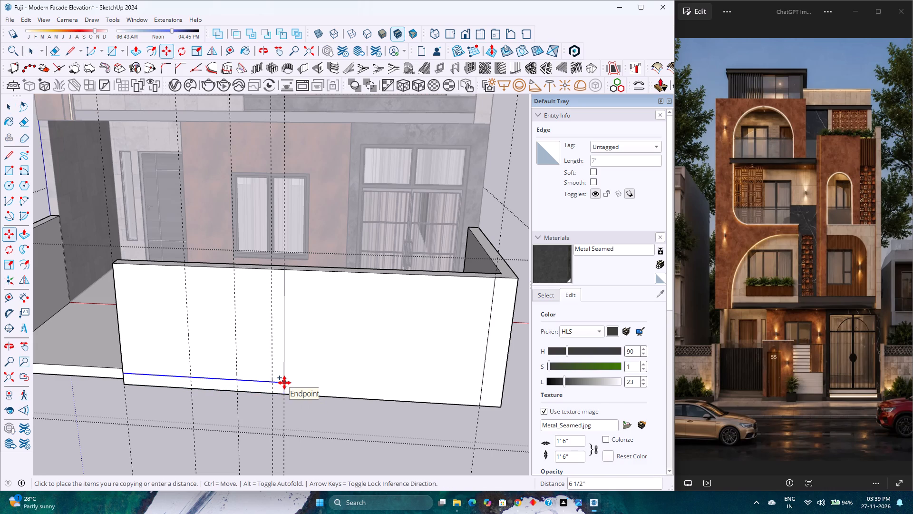
key("Up")
key("6")
key("Return")
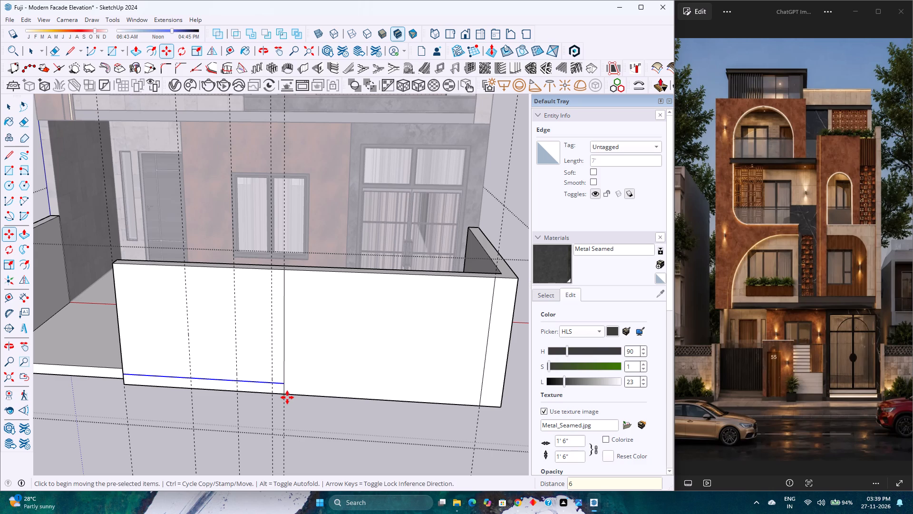
key("4")
key("Return")
Push/Pull the 8' wide front wall panel inward by 6" and erase its leftover top edge to open the gap.
middle_click_drag(285, 398, 284, 398)
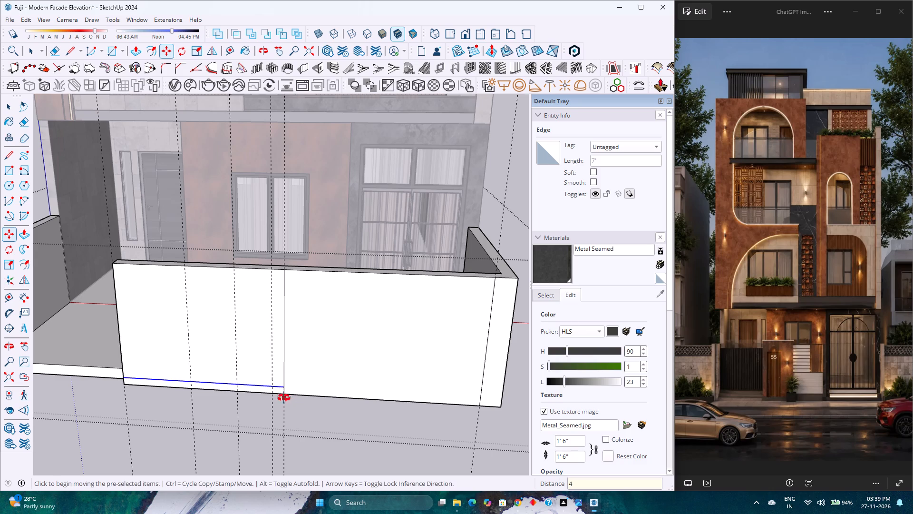
middle_click_drag(284, 398, 273, 330)
scroll(259, 399, "up", 2)
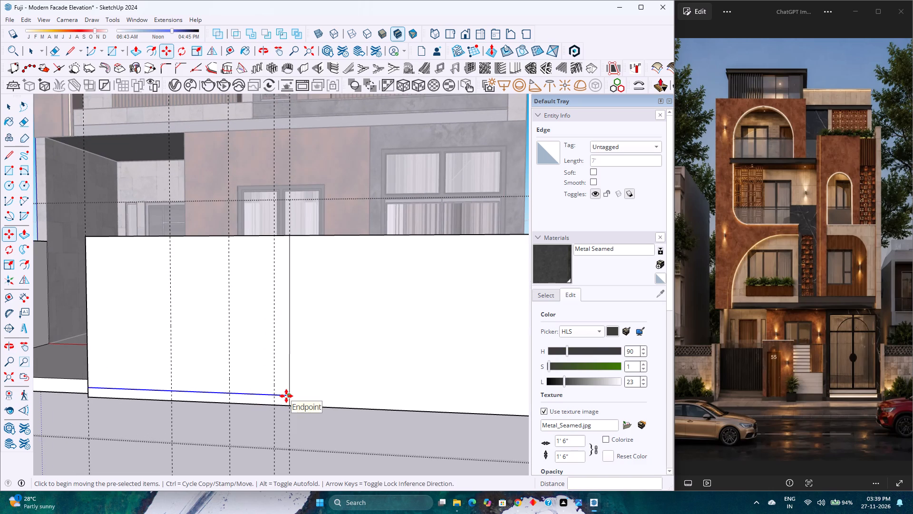
middle_click_drag(286, 395, 298, 395)
scroll(295, 397, "up", 2)
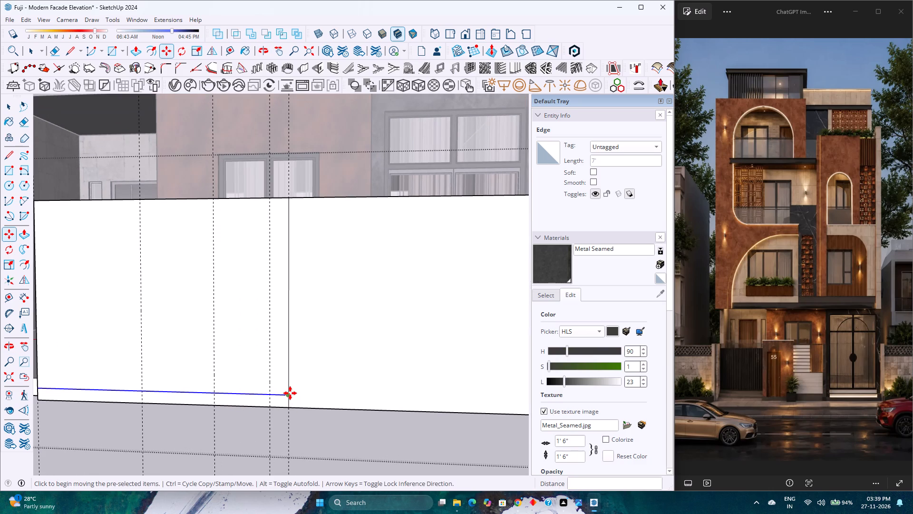
scroll(290, 393, "down", 4)
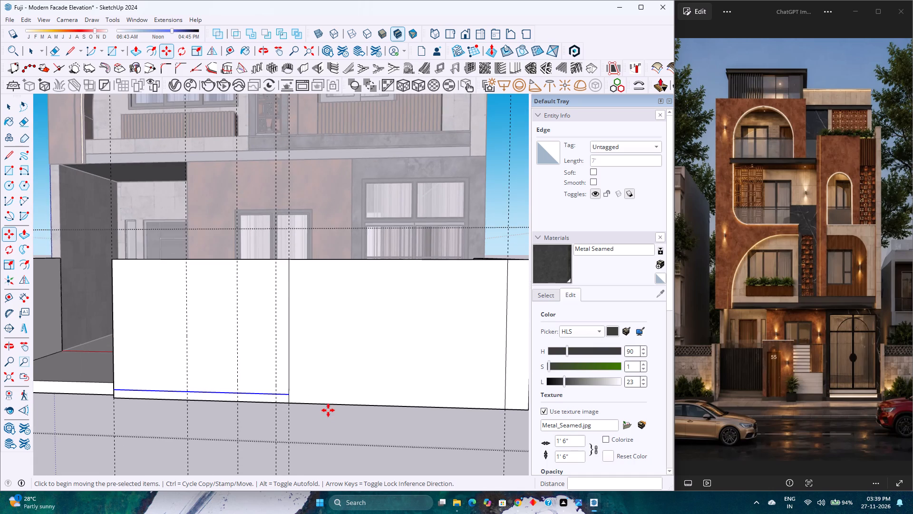
key("space")
middle_click_drag(332, 388, 331, 426)
key("p")
left_click(330, 382)
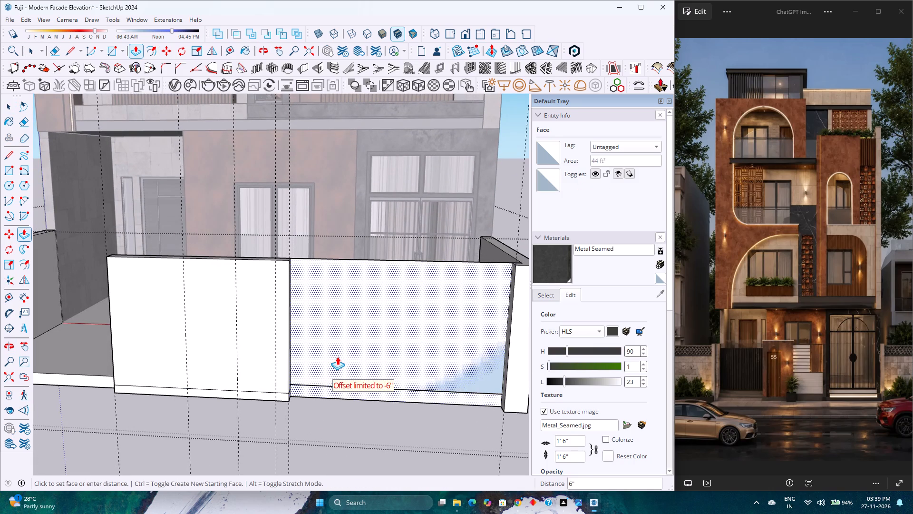
left_click(337, 356)
key("e")
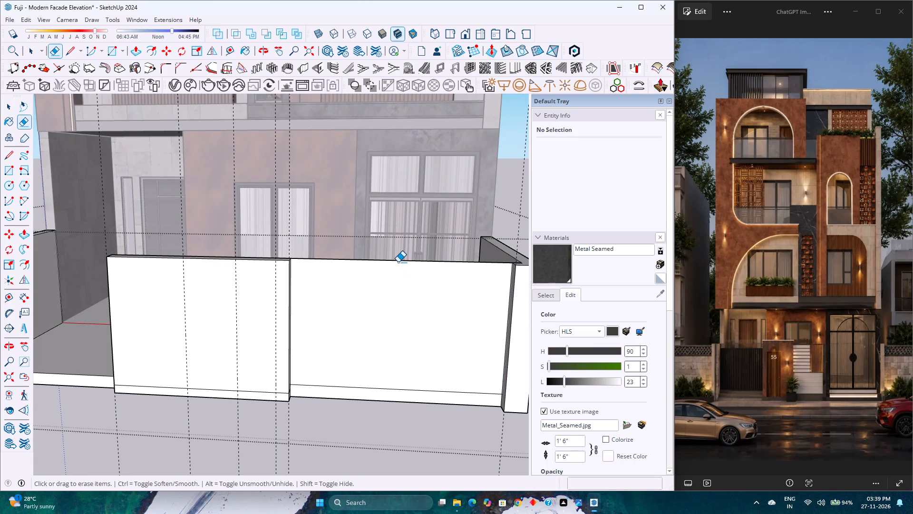
left_click(398, 262)
left_click(399, 262)
Draw a vertical line 5' 2" long on the remaining wall section, along the guide from the base line to the top edge.
scroll(380, 309, "down", 4)
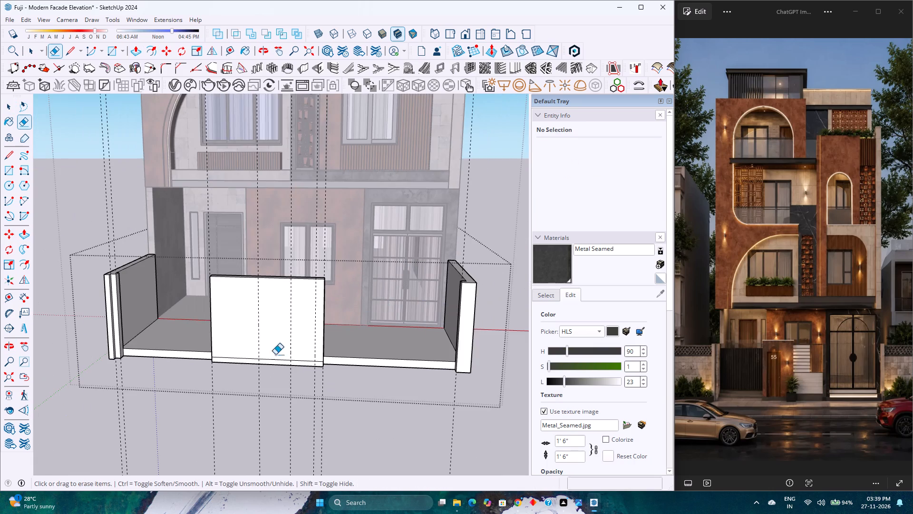
scroll(229, 365, "up", 5)
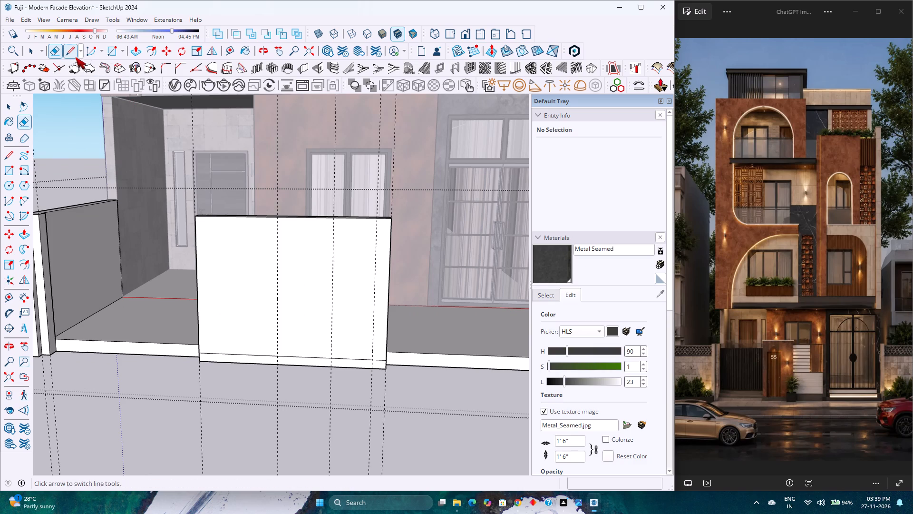
left_click(69, 55)
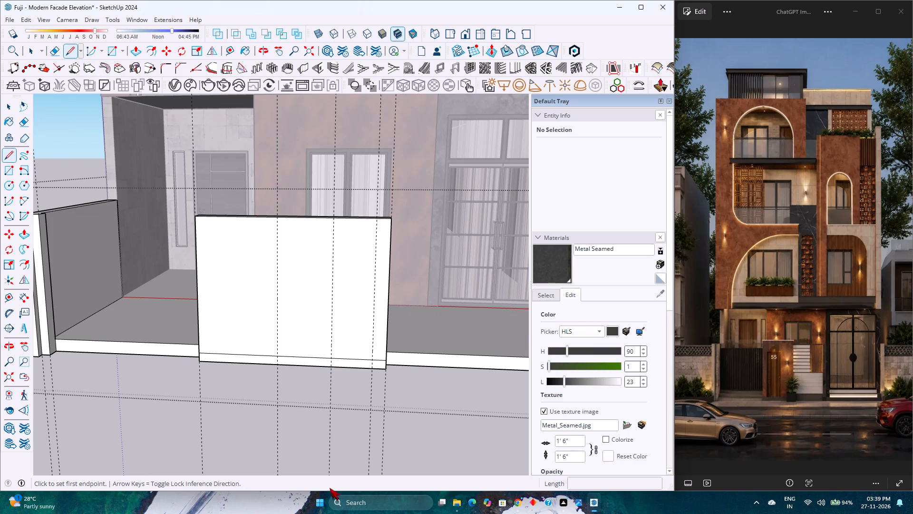
left_click(279, 356)
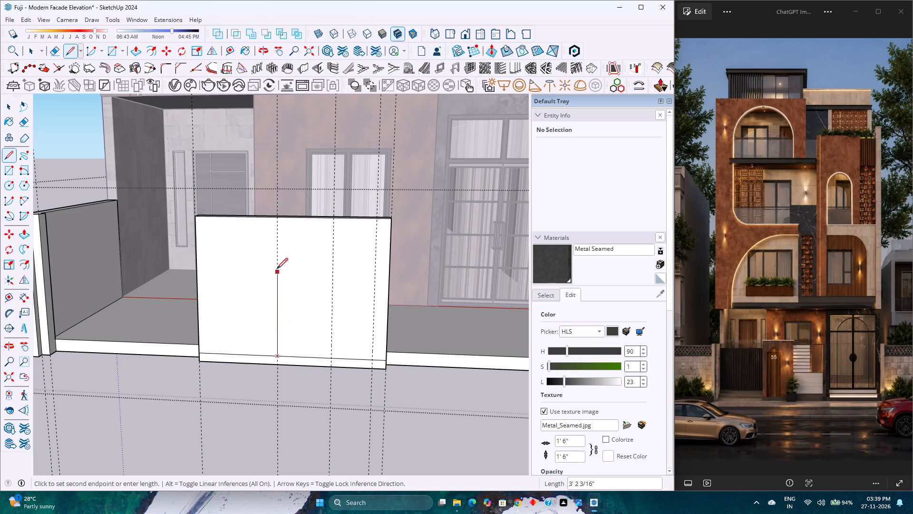
double_click(275, 219)
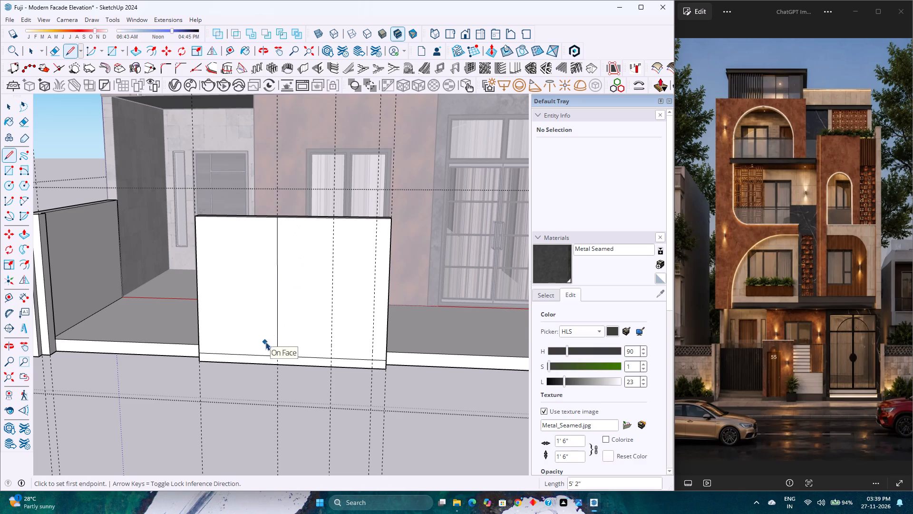
key("space")
Raise the 4' base line segment right of the new vertical line by copying it up 3" and erasing the original segment.
left_click(306, 357)
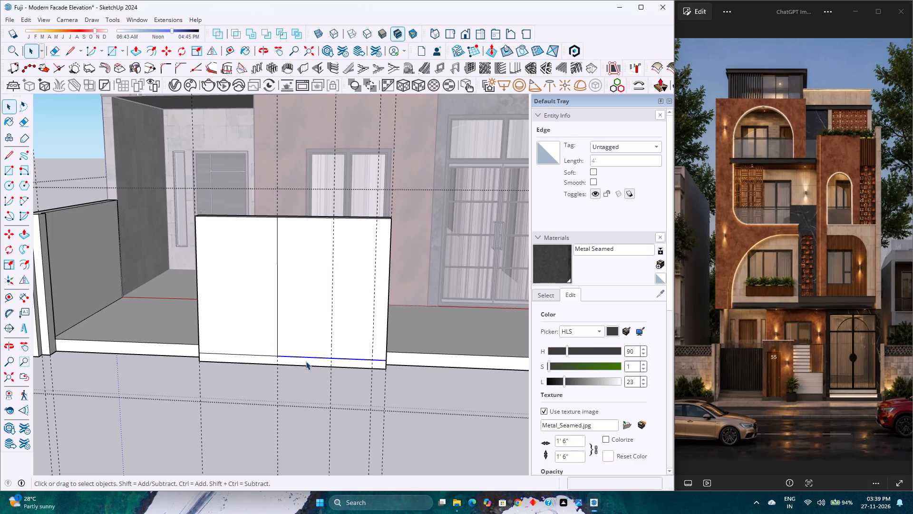
key("m")
scroll(392, 364, "up", 2)
left_click(386, 360)
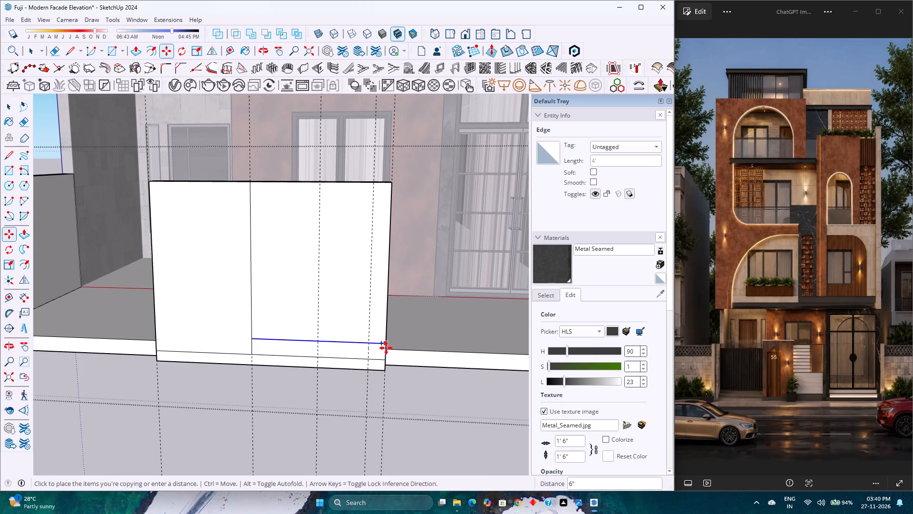
key("3")
key("Return")
middle_click_drag(347, 374, 350, 341)
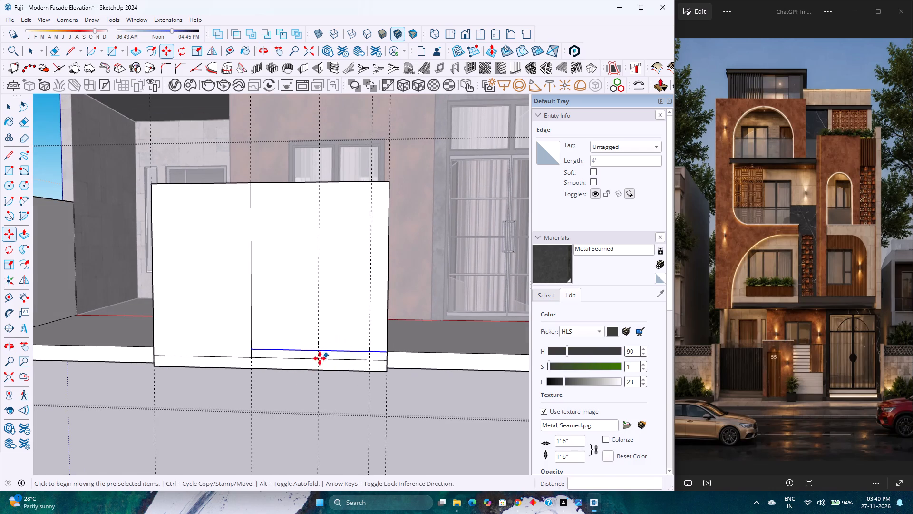
key("e")
left_click(288, 358)
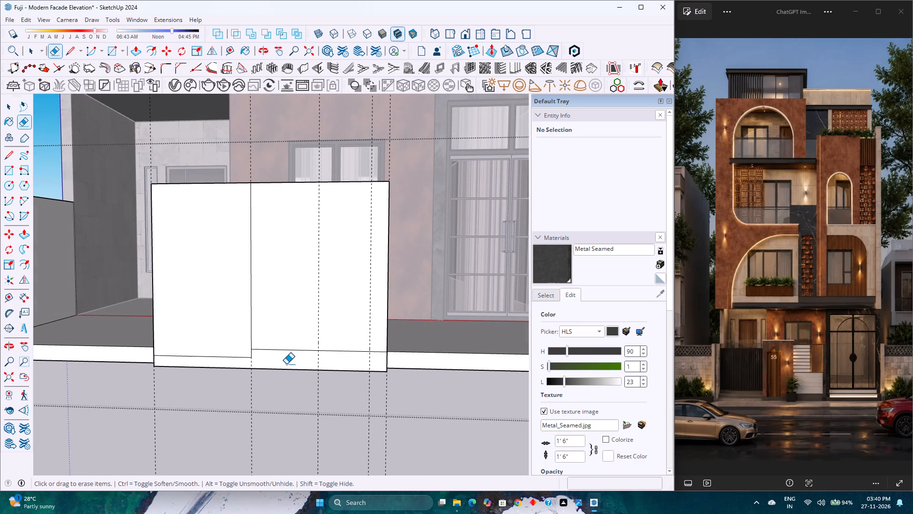
key("space")
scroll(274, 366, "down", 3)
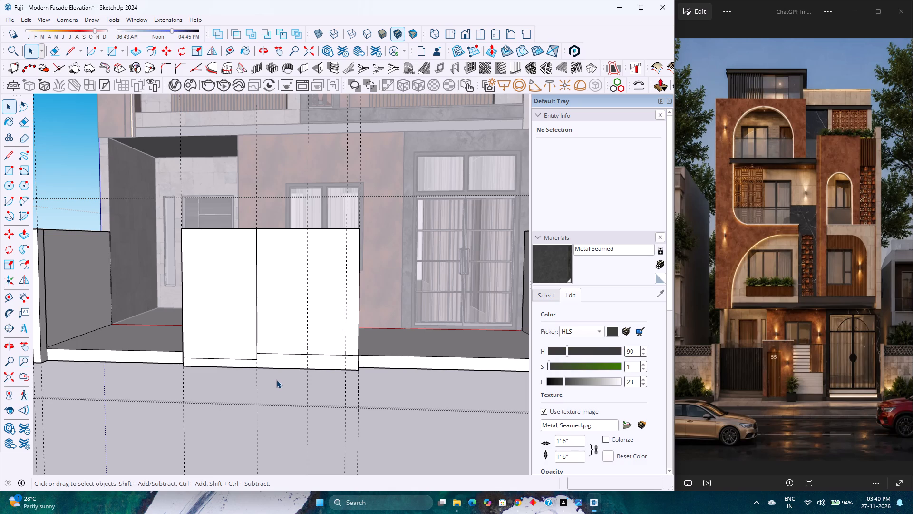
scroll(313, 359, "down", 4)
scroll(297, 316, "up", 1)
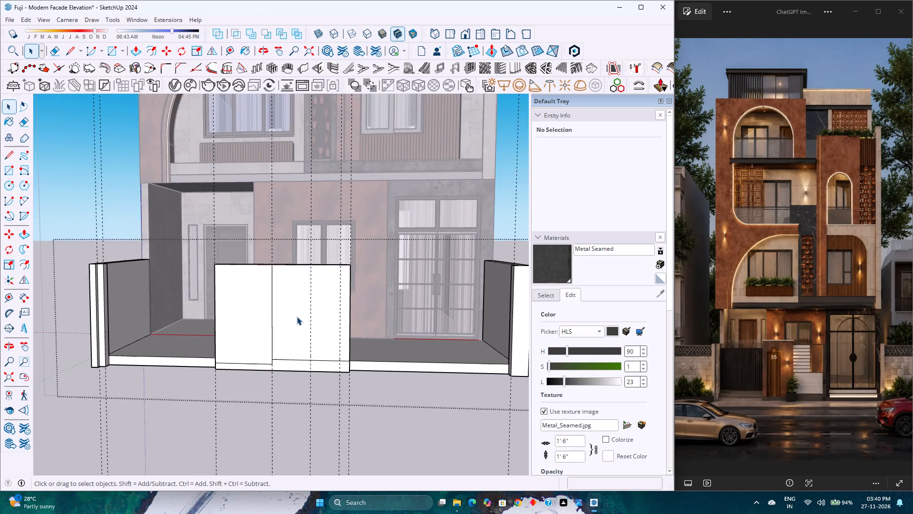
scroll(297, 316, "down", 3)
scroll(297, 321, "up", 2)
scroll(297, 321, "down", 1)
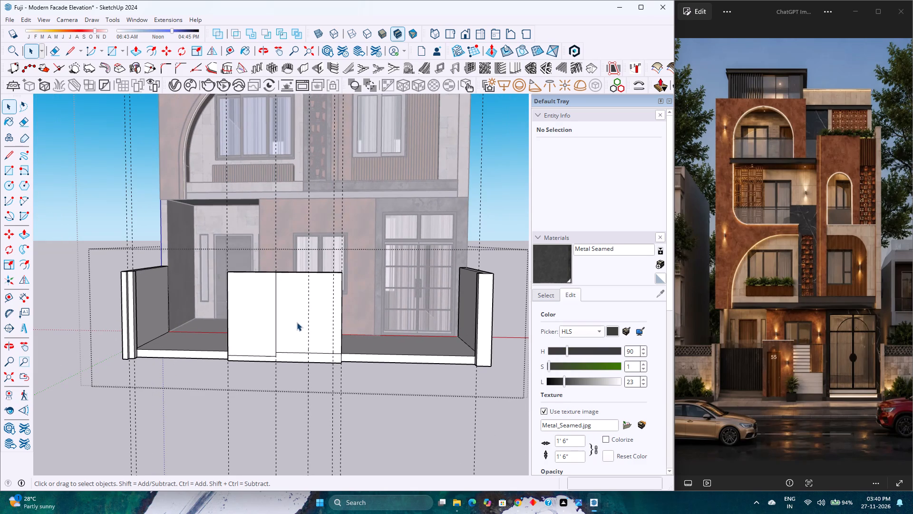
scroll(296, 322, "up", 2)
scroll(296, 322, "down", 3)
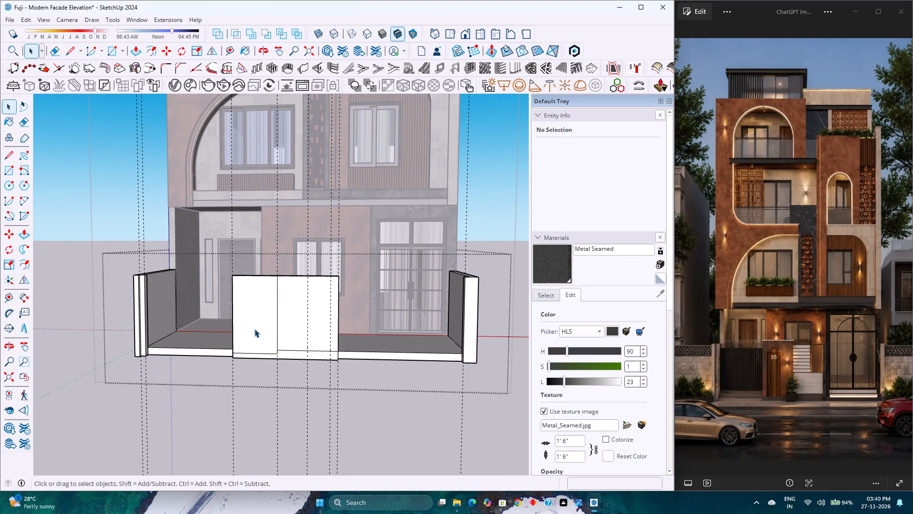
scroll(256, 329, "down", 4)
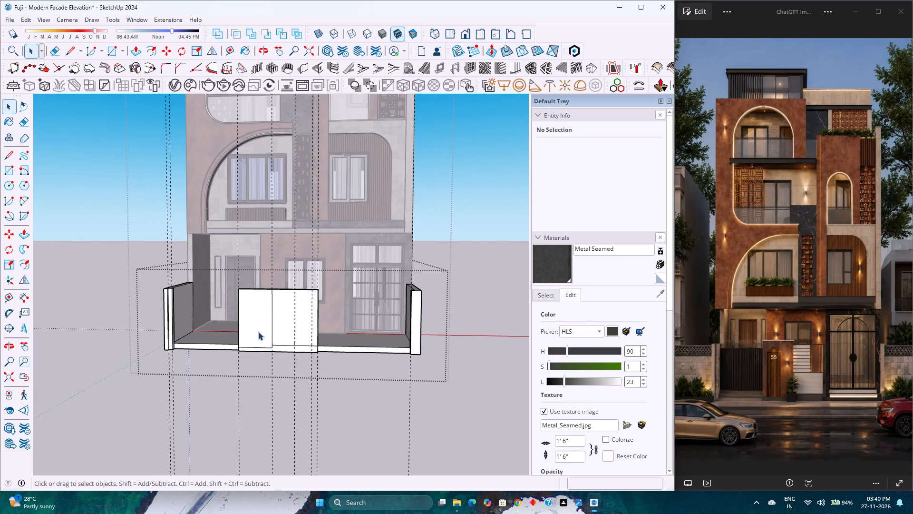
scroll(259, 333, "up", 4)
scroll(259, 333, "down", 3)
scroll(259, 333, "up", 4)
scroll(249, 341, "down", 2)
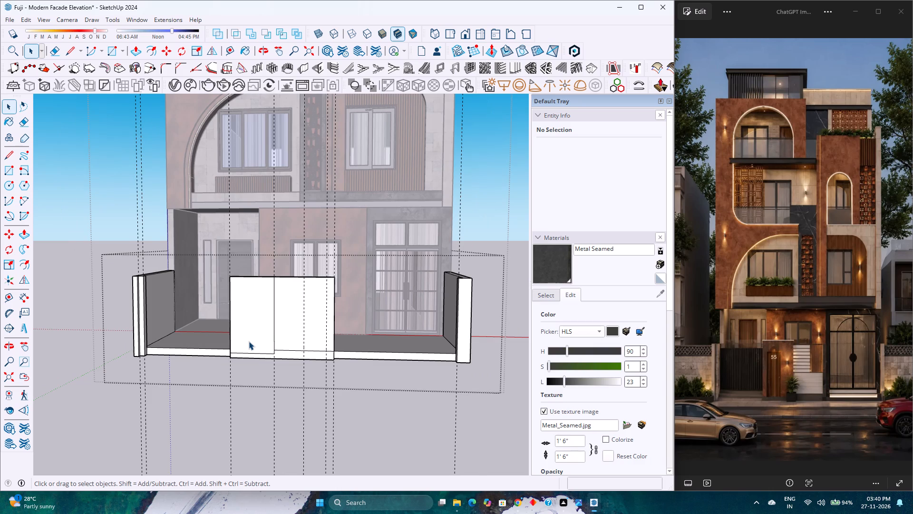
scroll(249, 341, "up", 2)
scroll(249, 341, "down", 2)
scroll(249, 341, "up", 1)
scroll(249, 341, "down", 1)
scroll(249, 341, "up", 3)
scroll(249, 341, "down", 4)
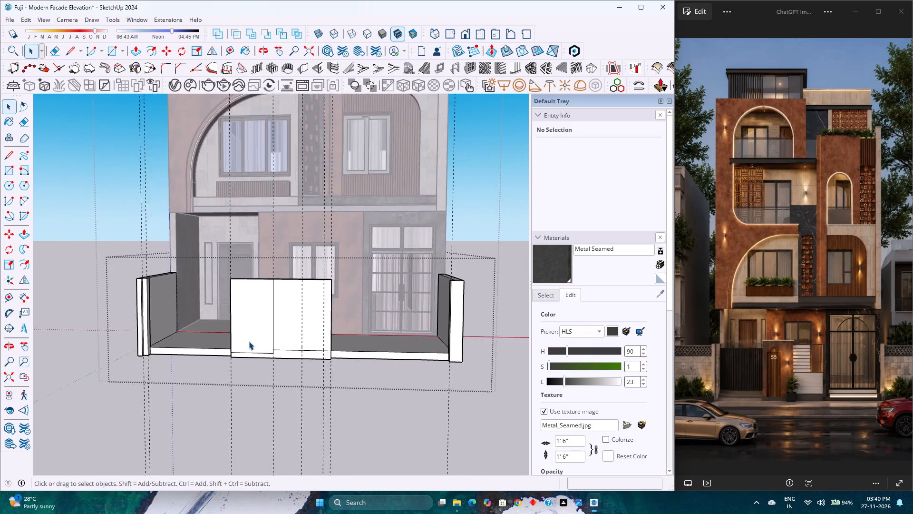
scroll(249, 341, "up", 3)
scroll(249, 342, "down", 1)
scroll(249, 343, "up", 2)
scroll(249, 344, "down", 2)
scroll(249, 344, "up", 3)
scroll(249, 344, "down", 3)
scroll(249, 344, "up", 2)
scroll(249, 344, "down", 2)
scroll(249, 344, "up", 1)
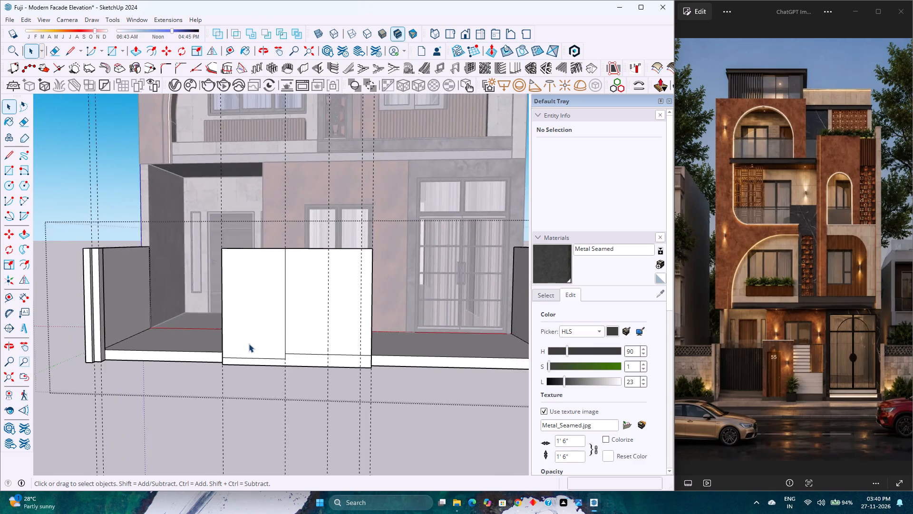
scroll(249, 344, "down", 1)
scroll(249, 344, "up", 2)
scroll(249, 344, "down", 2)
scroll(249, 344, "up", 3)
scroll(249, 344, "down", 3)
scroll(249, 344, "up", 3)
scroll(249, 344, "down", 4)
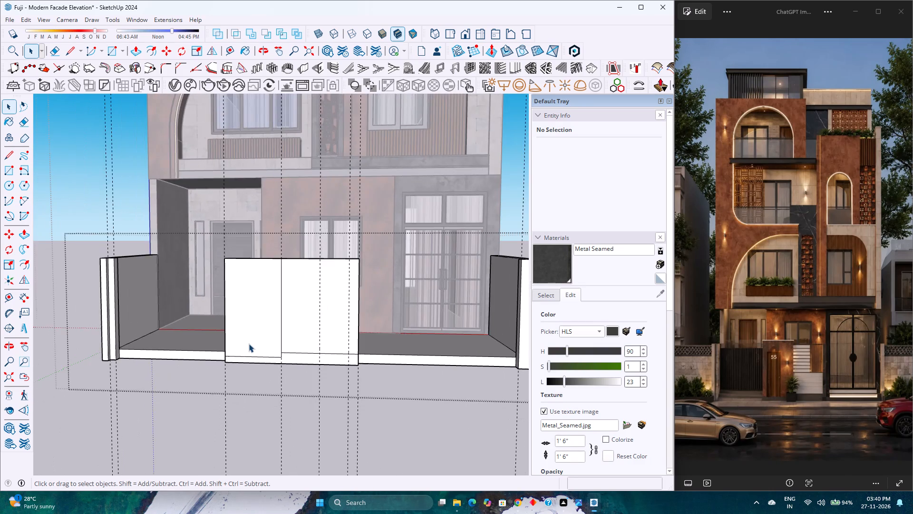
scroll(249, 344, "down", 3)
Copy the raised 4' base line segment right of the vertical dividing line straight up the wall face by 2'3".
middle_click_drag(247, 348, 258, 346)
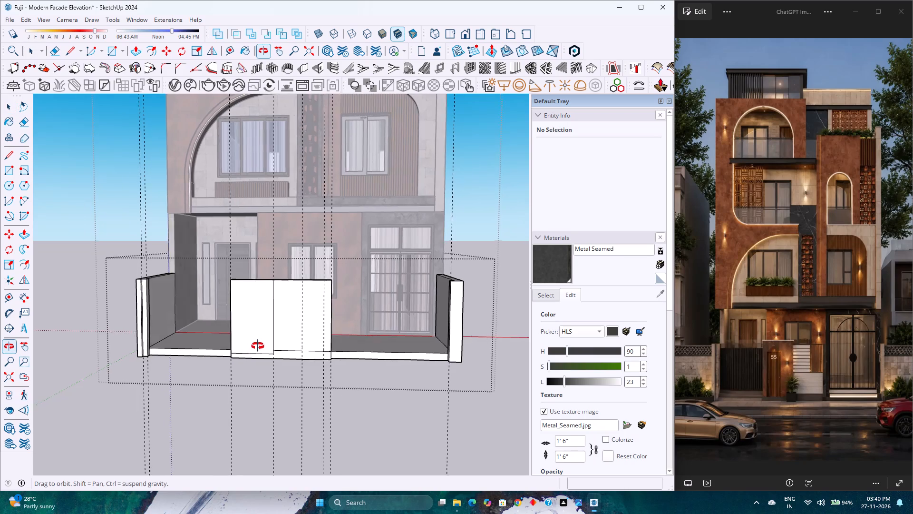
middle_click_drag(258, 346, 263, 346)
scroll(287, 323, "up", 3)
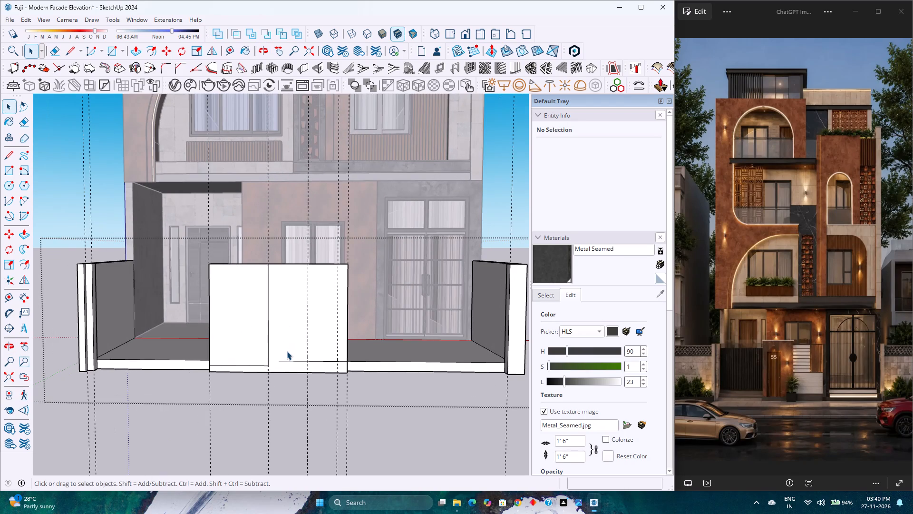
left_click(296, 359)
left_click(296, 361)
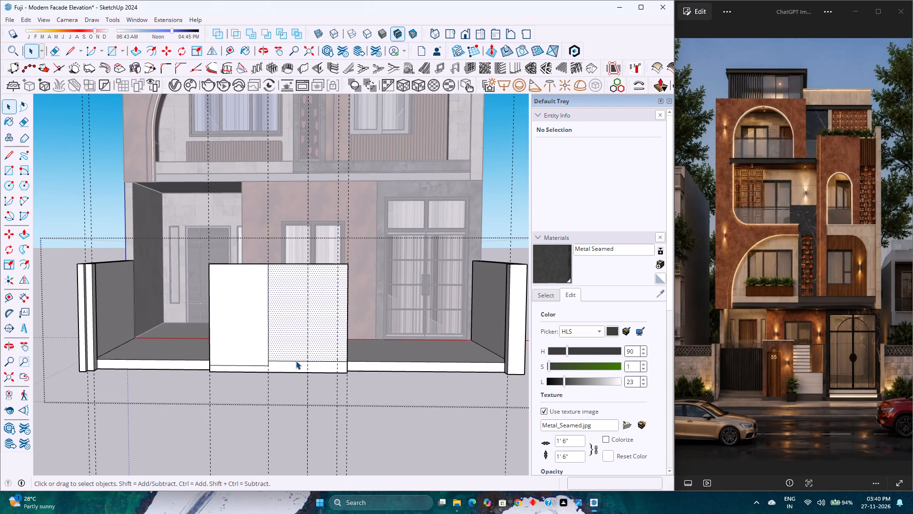
left_click(166, 56)
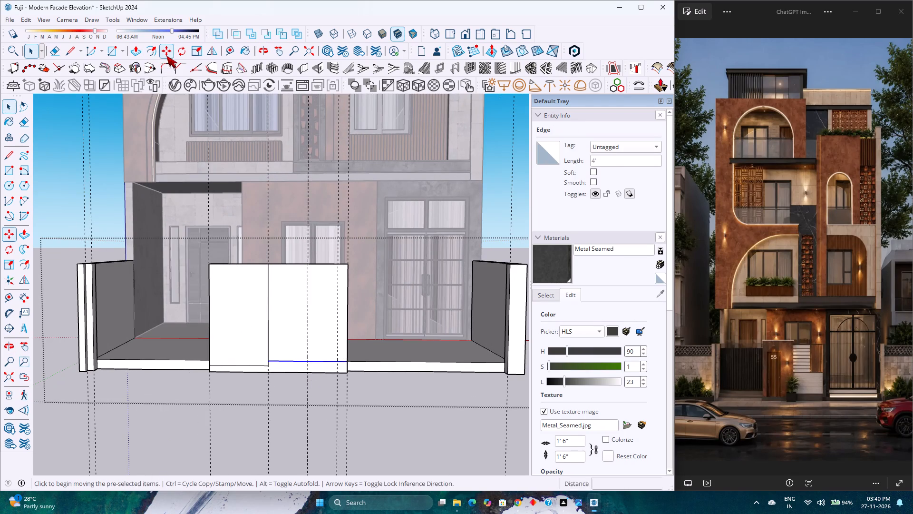
left_click(268, 360)
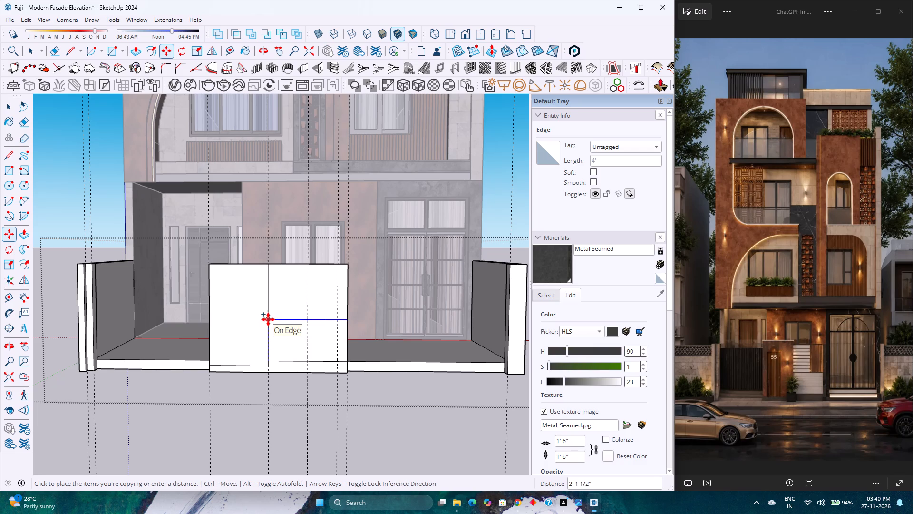
type("2'3")
key("Return")
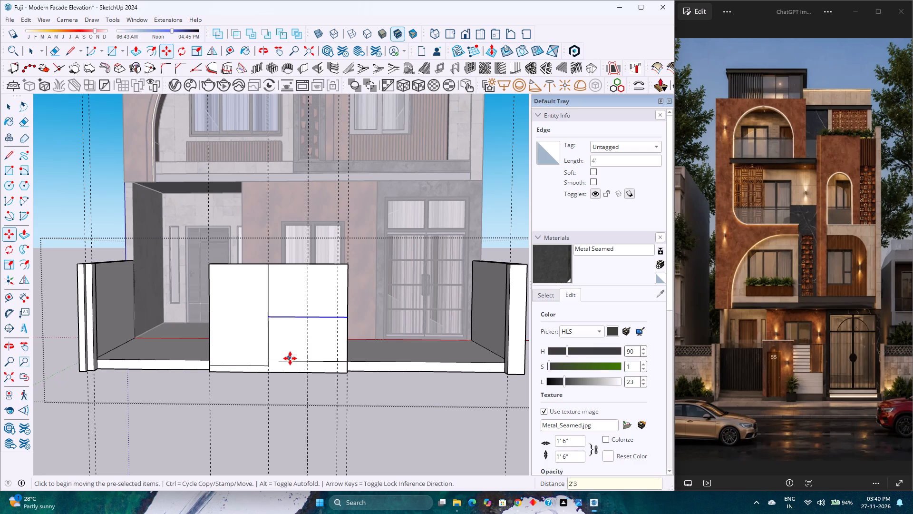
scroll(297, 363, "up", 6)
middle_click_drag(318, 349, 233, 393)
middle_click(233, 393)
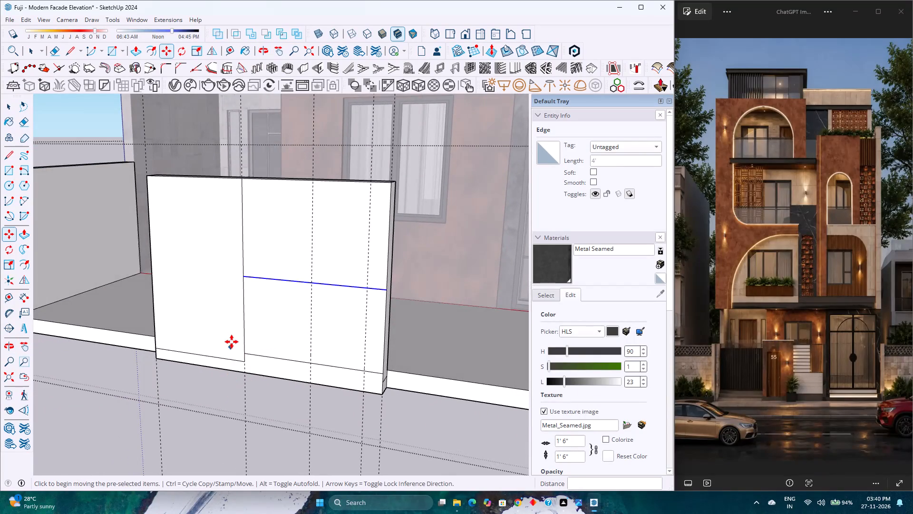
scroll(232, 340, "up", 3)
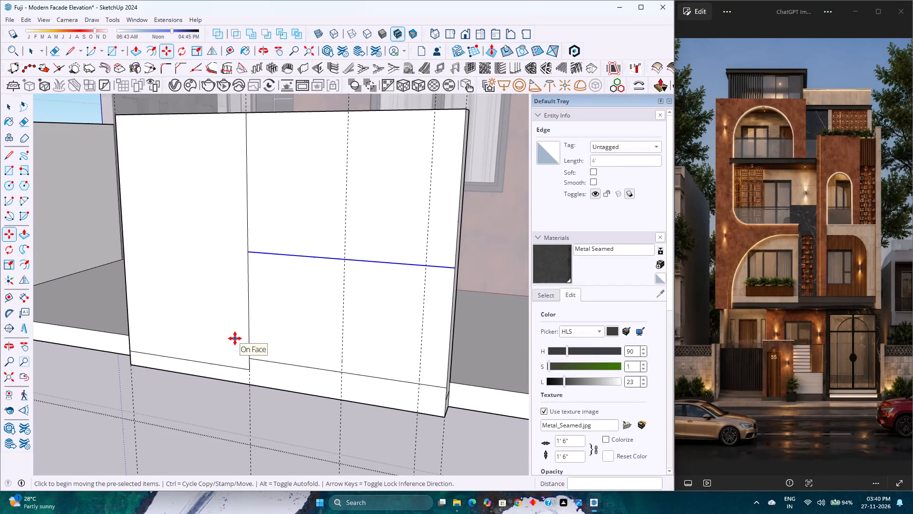
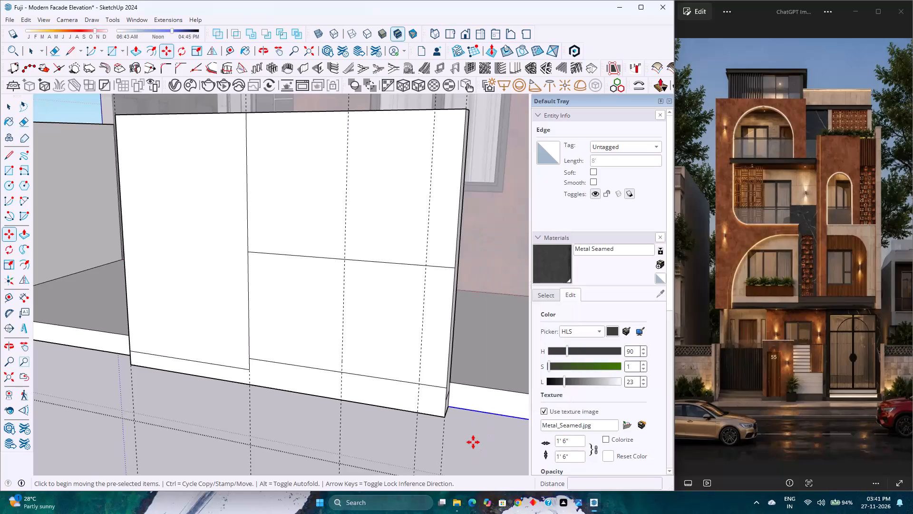
Delete the short horizontal edge at plinth level on the narrow end face of the front wall block.
key("Escape")
key("space")
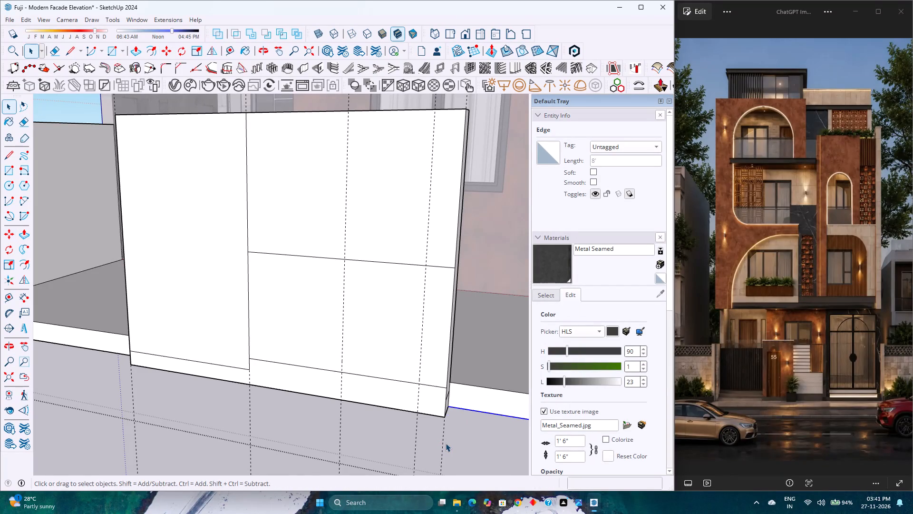
scroll(453, 403, "up", 3)
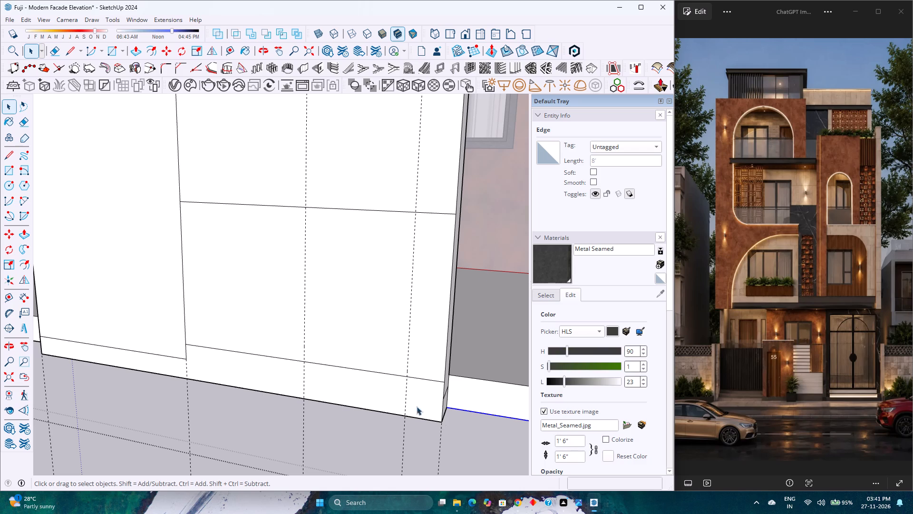
scroll(299, 277, "down", 5)
scroll(330, 301, "down", 3)
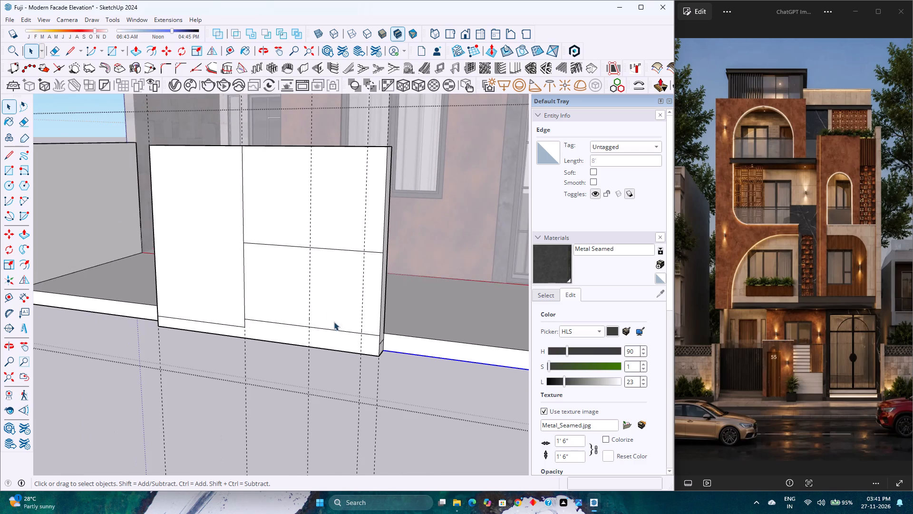
middle_click_drag(329, 323, 293, 258)
middle_click(293, 258)
scroll(319, 360, "up", 3)
scroll(270, 347, "up", 1)
middle_click_drag(268, 346, 234, 356)
middle_click(234, 356)
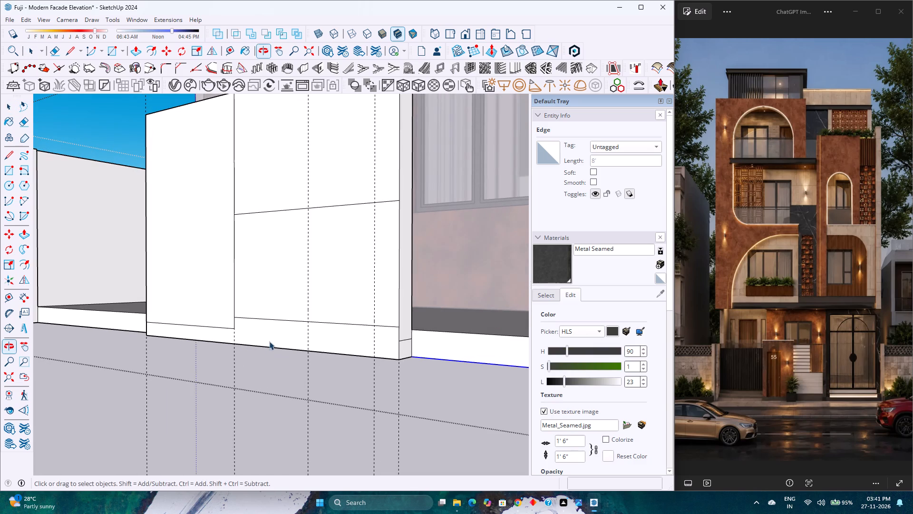
left_click(406, 342)
left_click(405, 340)
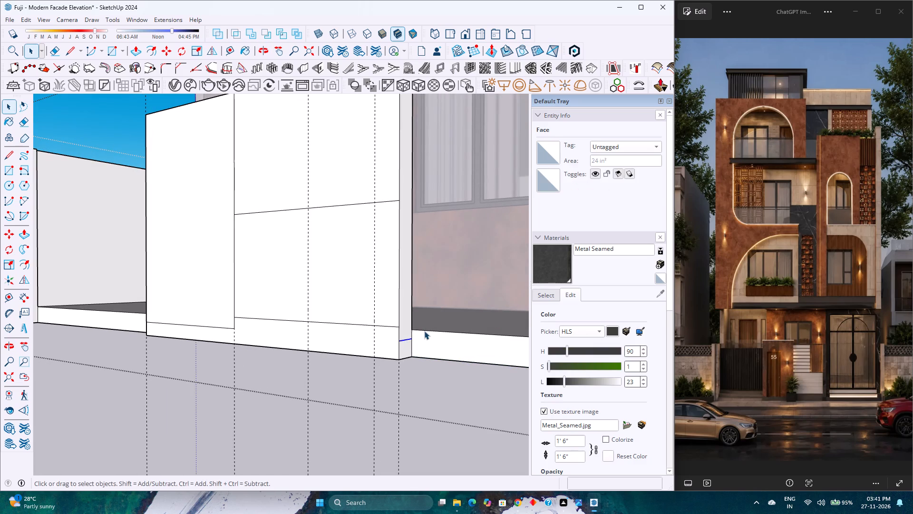
key("Delete")
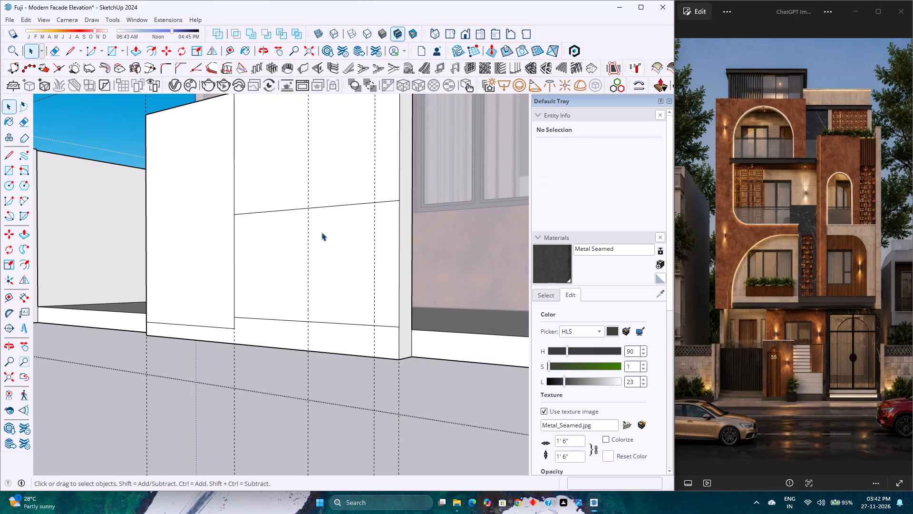
Push the stepped base strip along the bottom of the wall block inward by 1".
left_click(133, 54)
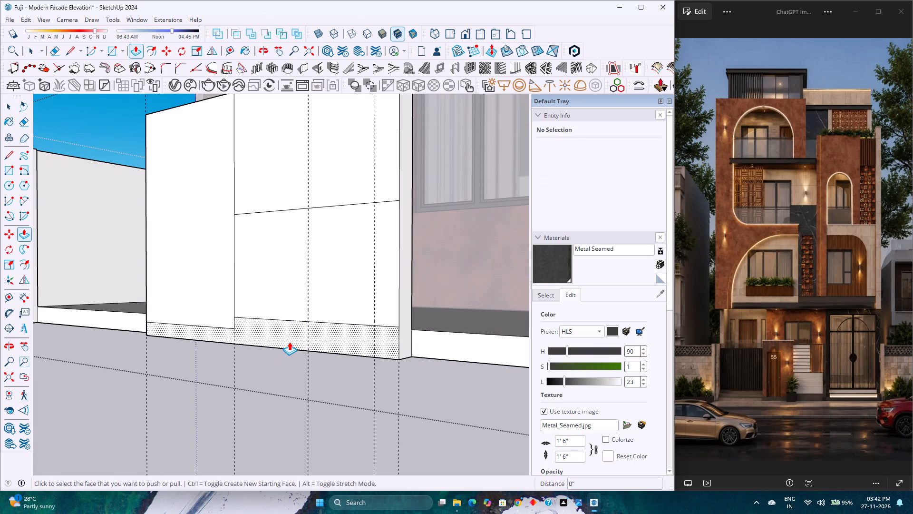
left_click(289, 342)
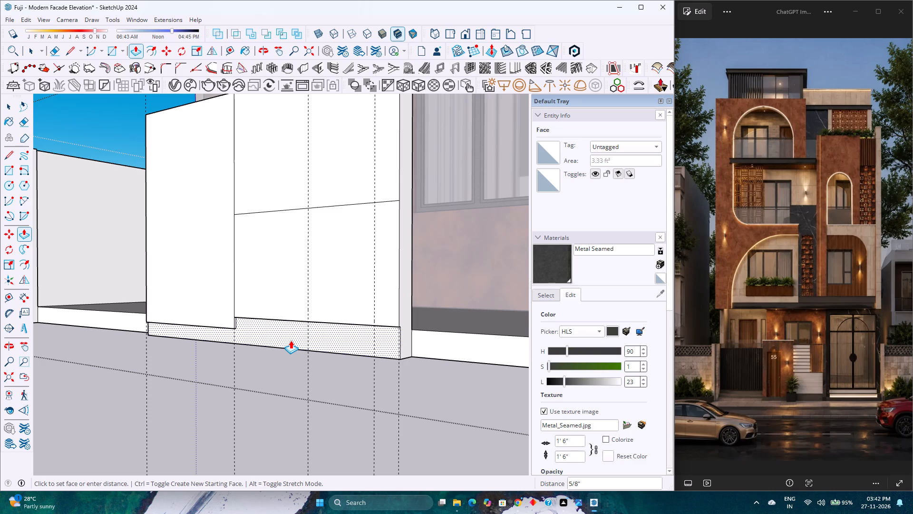
key("1")
key("Return")
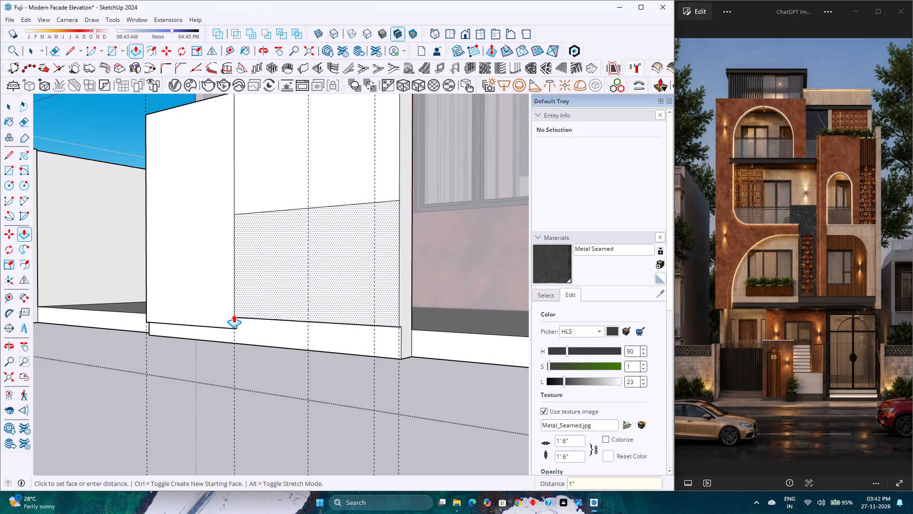
Draw a line across the wall block's top face, extending the vertical panel division to the back edge.
scroll(229, 309, "up", 4)
middle_click_drag(211, 311, 297, 360)
middle_click(297, 360)
scroll(238, 358, "down", 12)
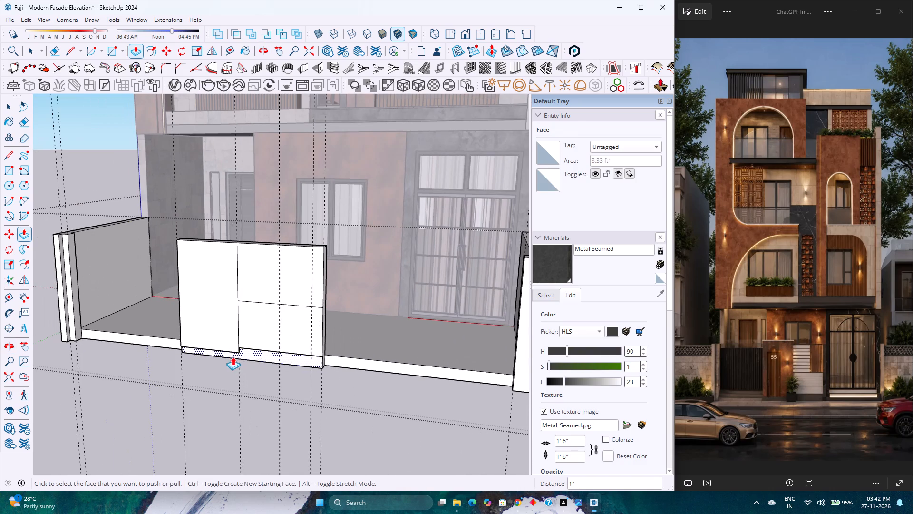
scroll(229, 354, "up", 3)
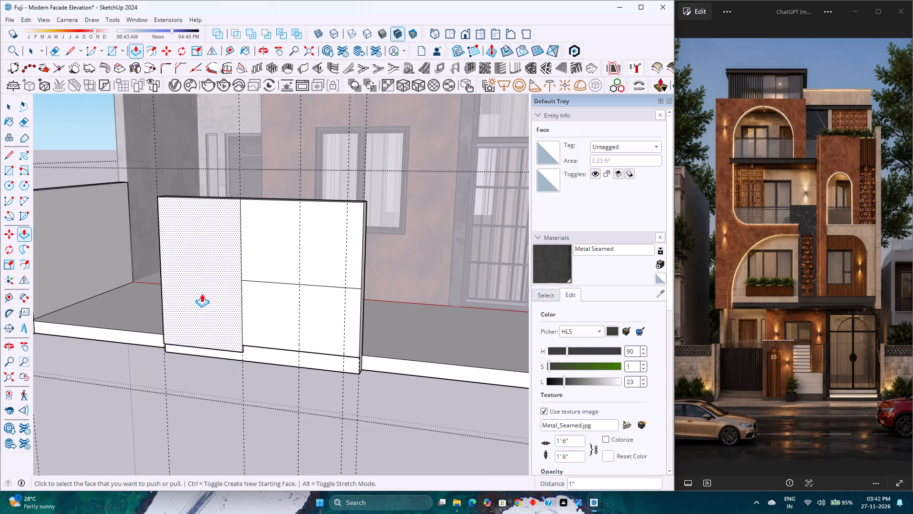
scroll(256, 215, "up", 2)
middle_click_drag(256, 215, 253, 289)
middle_click(253, 289)
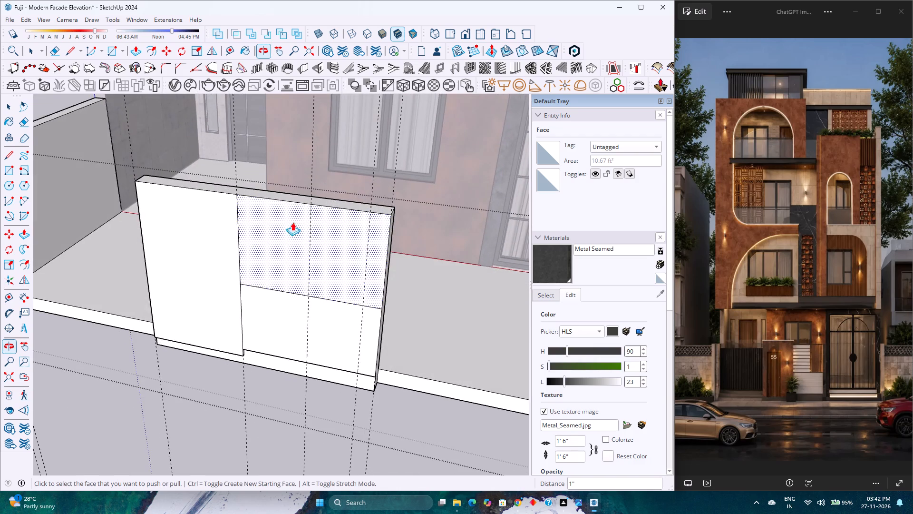
scroll(272, 184, "up", 4)
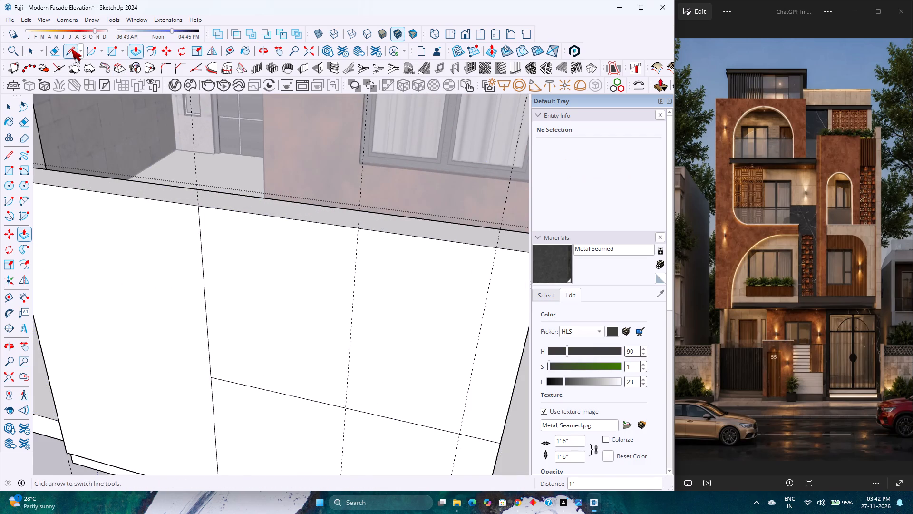
left_click(71, 49)
left_click(198, 208)
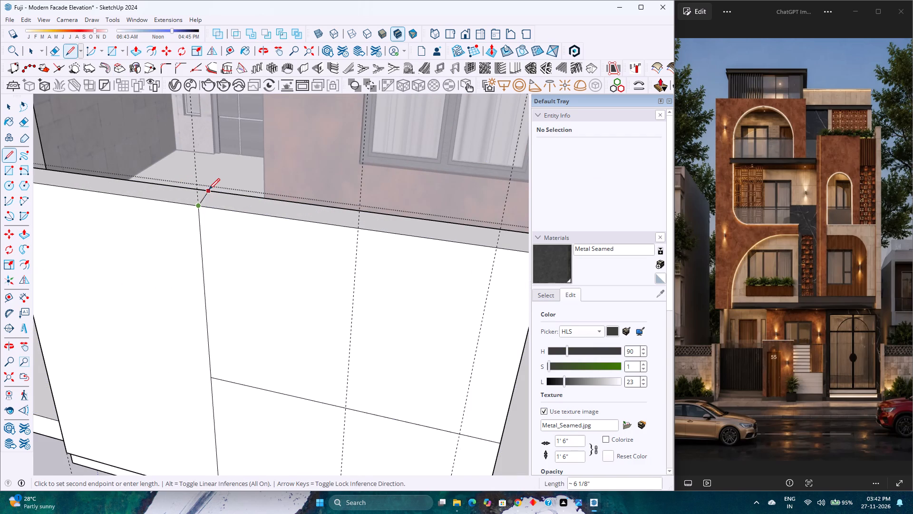
left_click(212, 190)
Push the top face of the wider wall section down by 6".
left_click(134, 55)
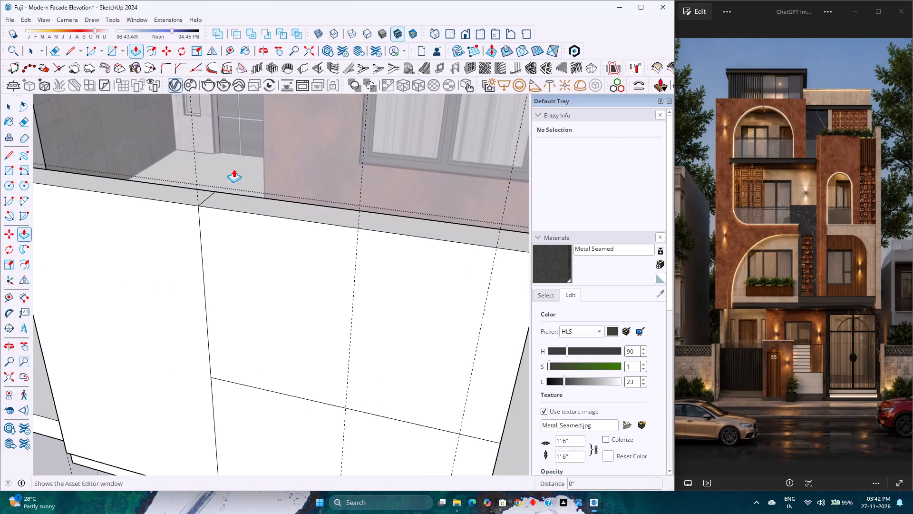
left_click(253, 200)
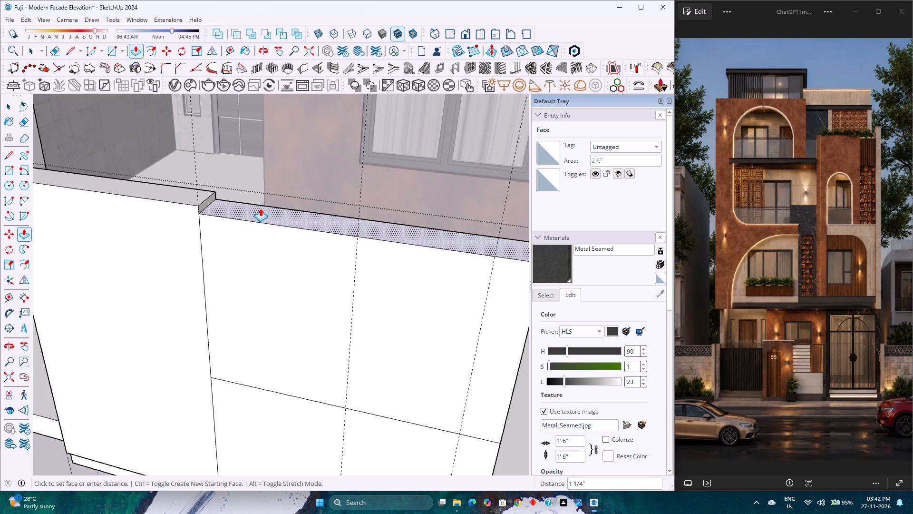
key("6")
key("Return")
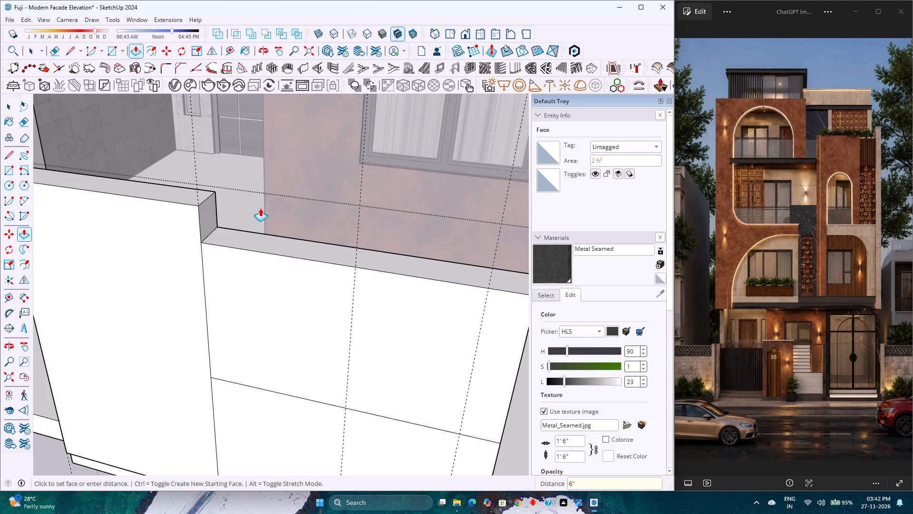
scroll(275, 205, "down", 8)
middle_click_drag(264, 252, 299, 132)
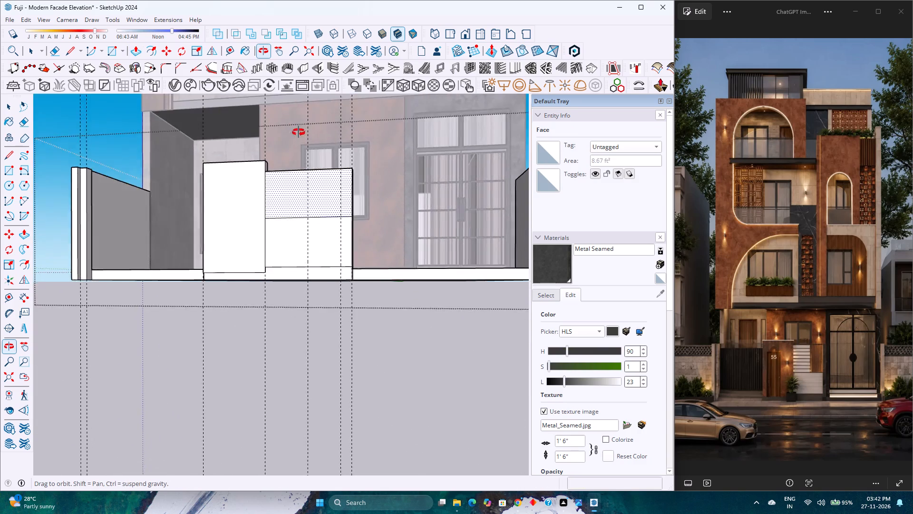
middle_click_drag(299, 132, 313, 171)
scroll(283, 199, "up", 4)
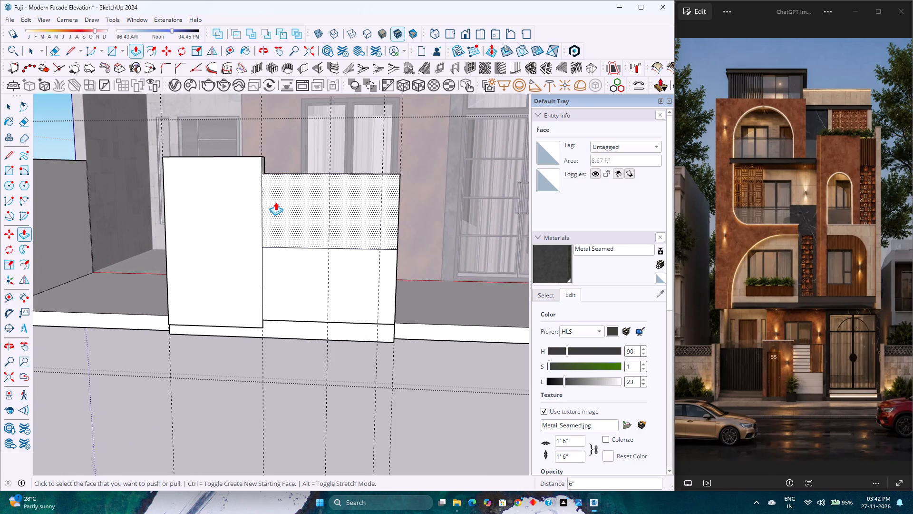
key("space")
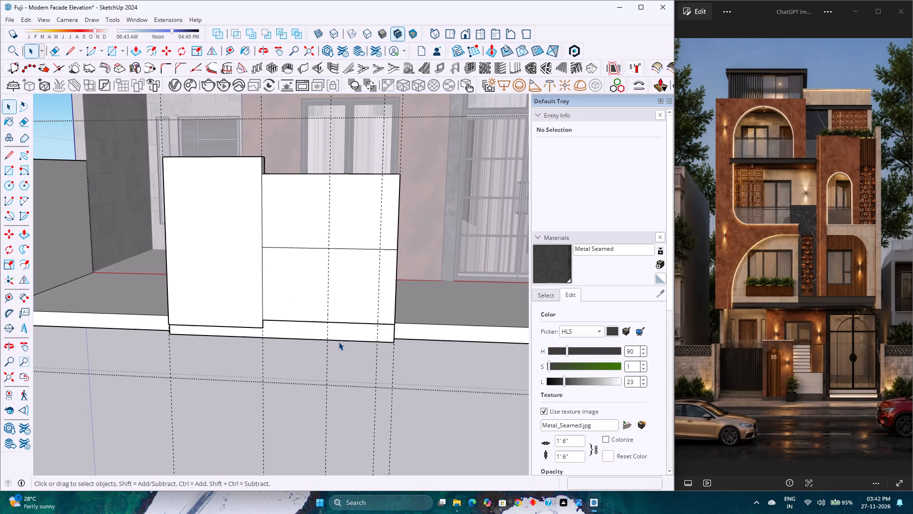
Draw a 4' 5" vertical line along the guide near the wall's free end, from the base strip to the top edge.
middle_click_drag(378, 344, 237, 352)
scroll(362, 348, "up", 1)
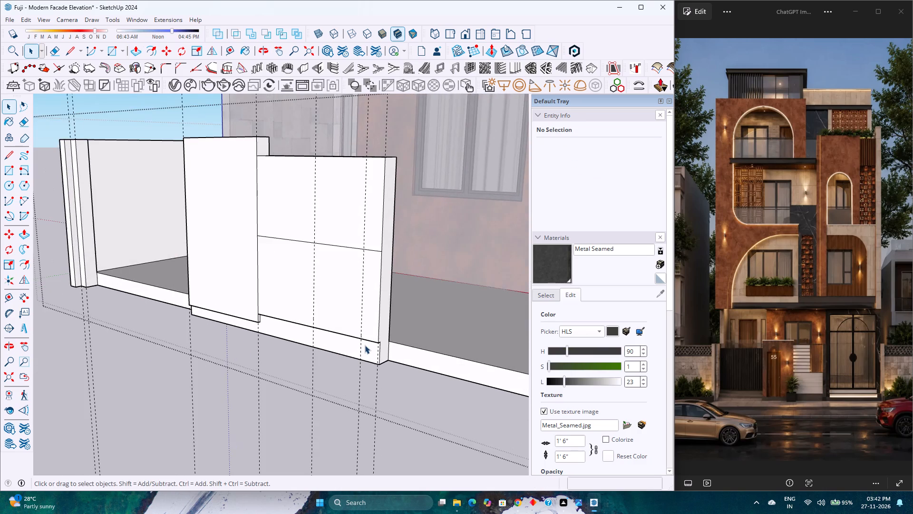
scroll(366, 345, "up", 4)
middle_click_drag(370, 346, 412, 347)
middle_click(412, 347)
scroll(352, 342, "down", 4)
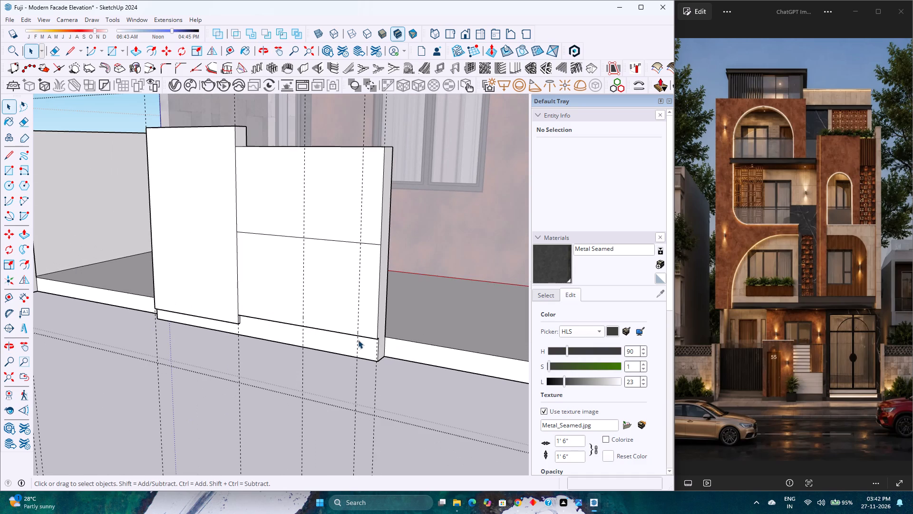
left_click(67, 58)
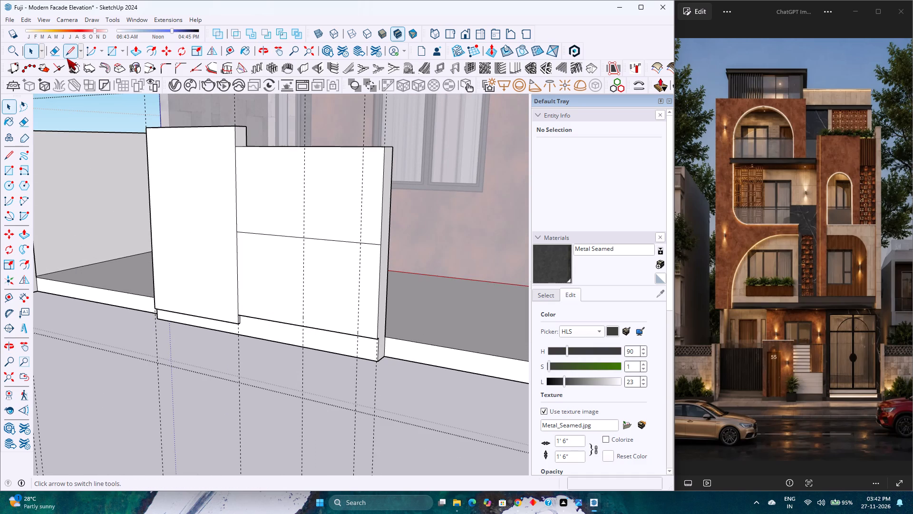
left_click(357, 335)
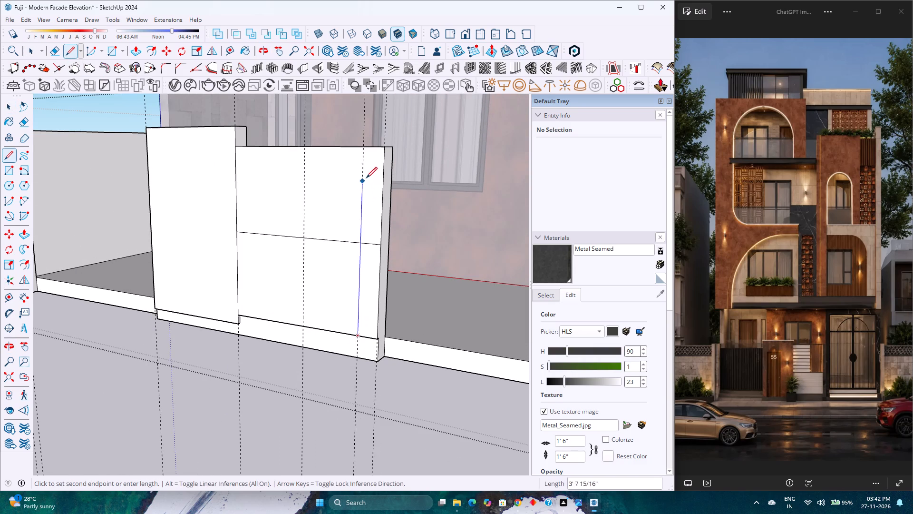
left_click(366, 148)
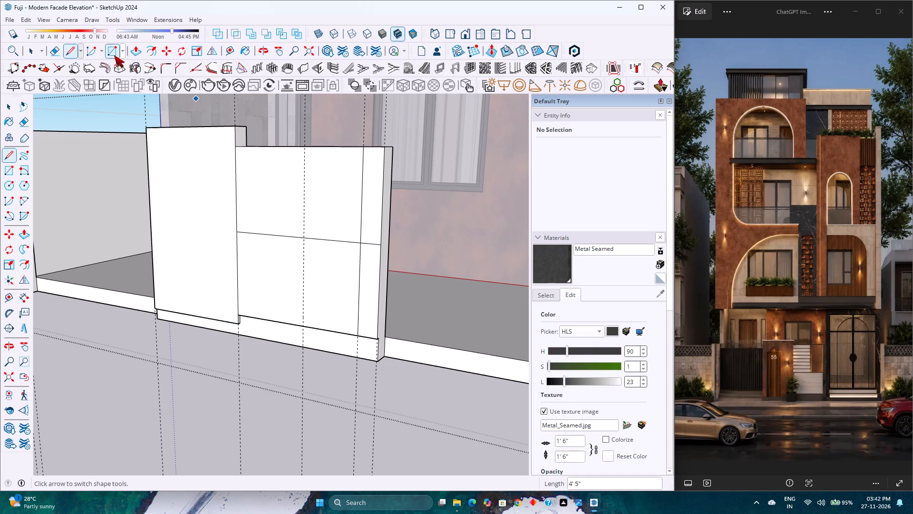
Erase the short piece of the horizontal division line between the new vertical line and the wall's end edge.
left_click(23, 125)
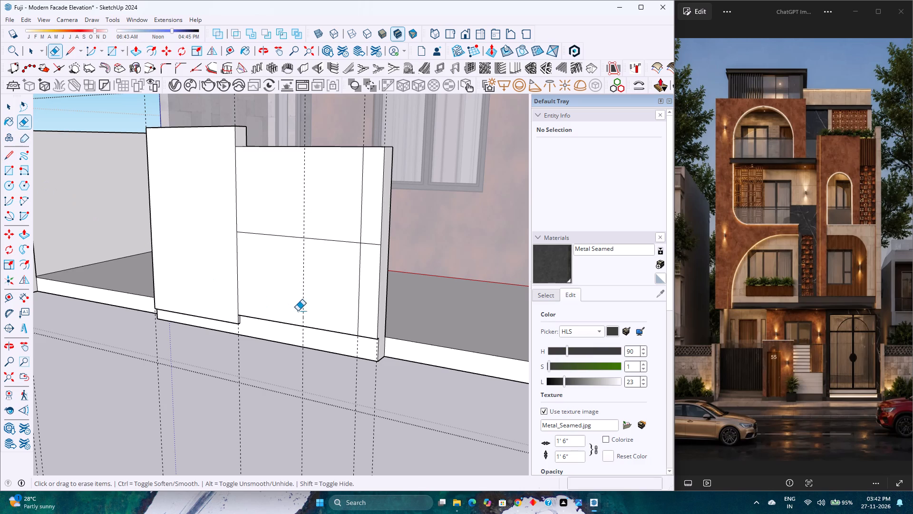
scroll(350, 245, "up", 3)
left_click(379, 244)
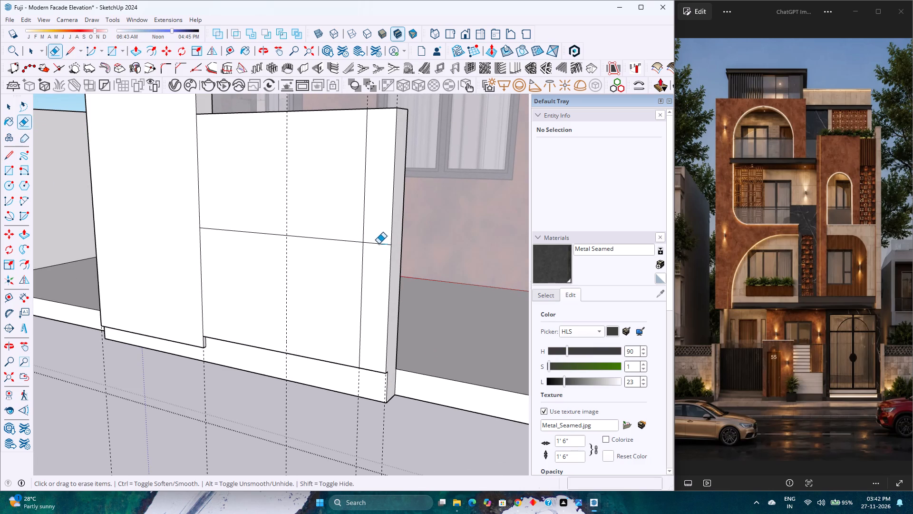
Push the narrow vertical strip at the wall's free end inward 1", flush with the recessed base.
left_click(134, 54)
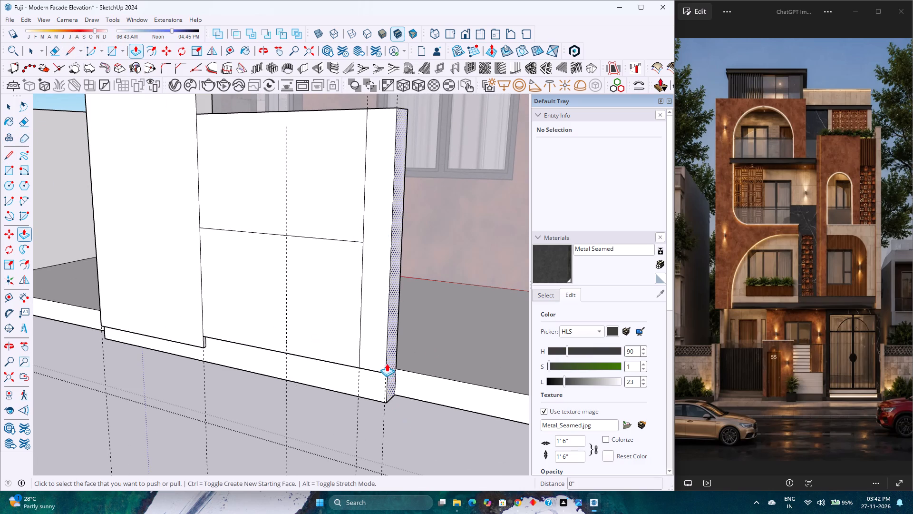
left_click(378, 363)
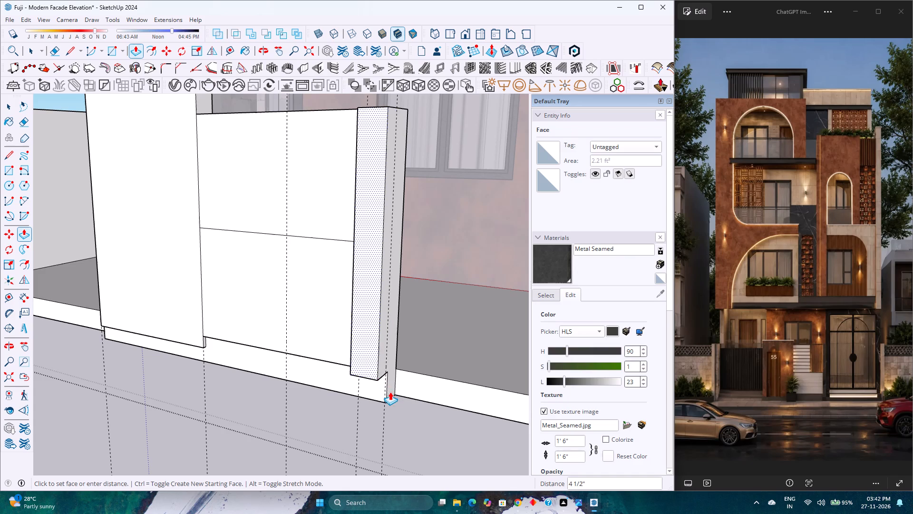
scroll(390, 392, "up", 4)
middle_click_drag(390, 393, 322, 371)
left_click(376, 412)
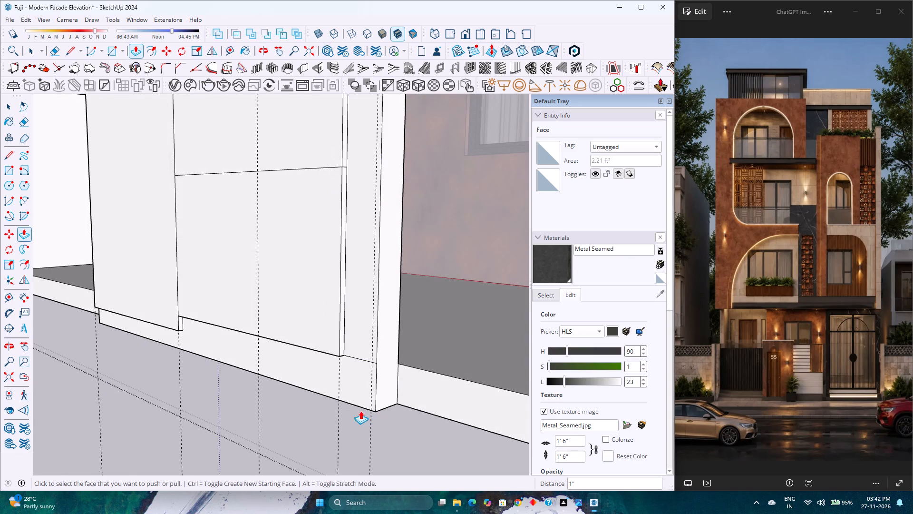
Erase the leftover edge between the recessed end strip and the base so they form one continuous face.
scroll(325, 406, "down", 6)
middle_click_drag(307, 419, 339, 416)
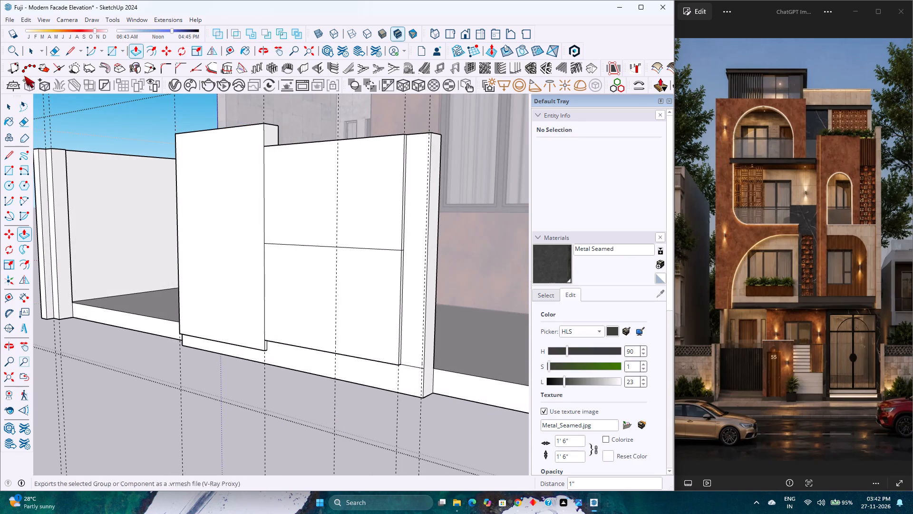
left_click(25, 121)
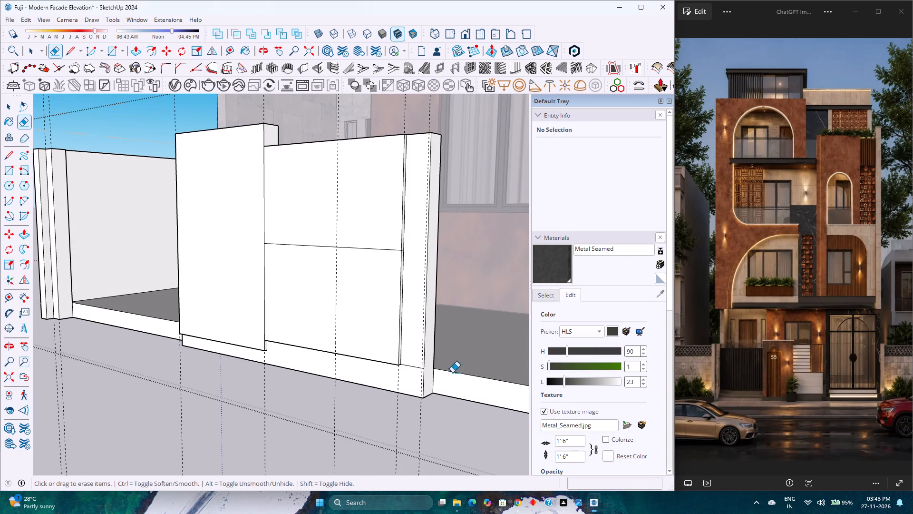
left_click(414, 366)
key("space")
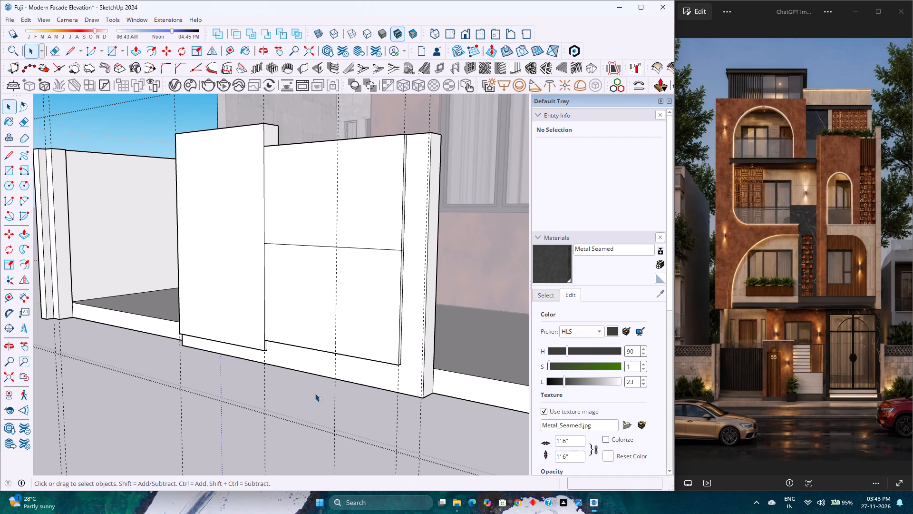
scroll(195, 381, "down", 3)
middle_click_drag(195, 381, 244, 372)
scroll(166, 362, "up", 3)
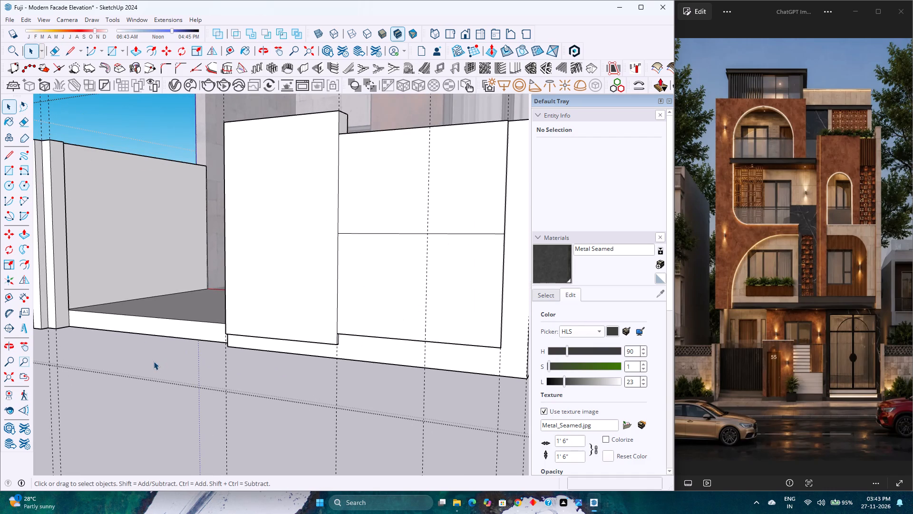
Draw a 2' 2" vertical line along the middle guide, from the horizontal division line to the panel's top edge.
scroll(117, 328, "down", 1)
middle_click_drag(342, 289, 246, 330)
scroll(194, 328, "down", 3)
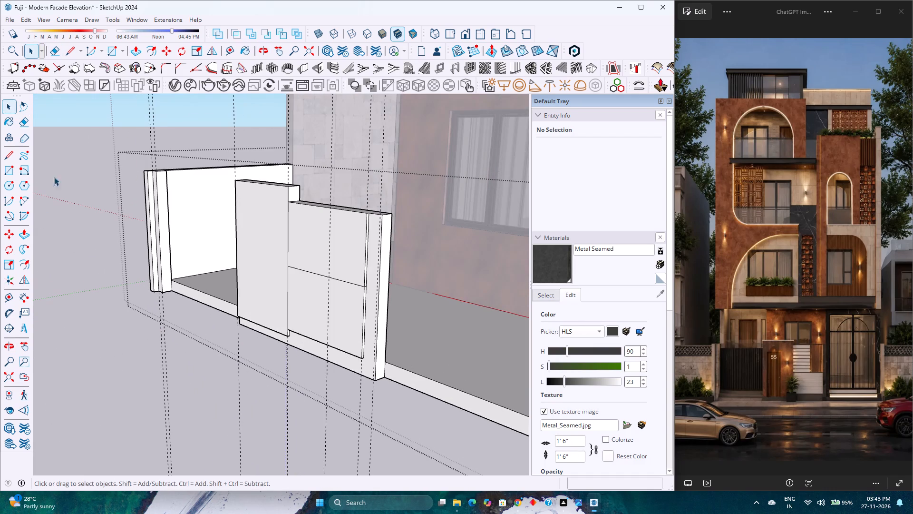
left_click(78, 56)
left_click(82, 62)
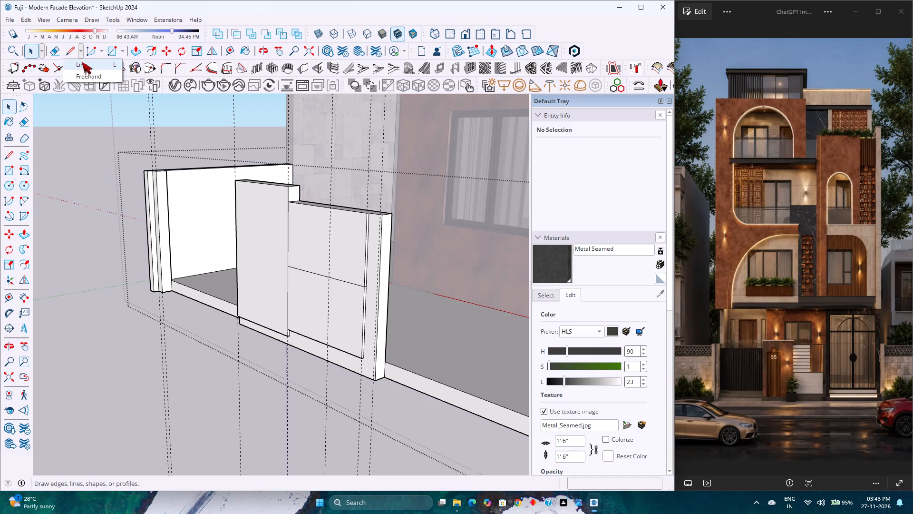
left_click(330, 276)
left_click(332, 209)
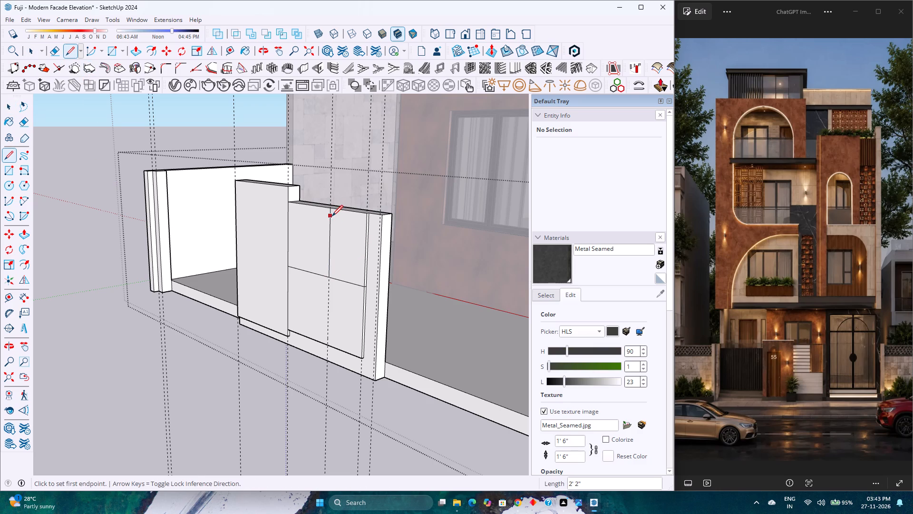
scroll(309, 334, "up", 2)
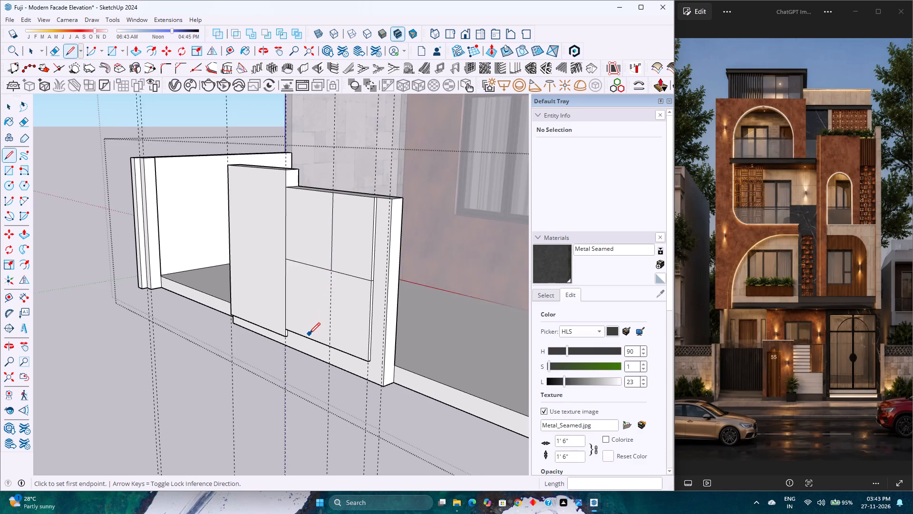
scroll(309, 334, "up", 1)
key("space")
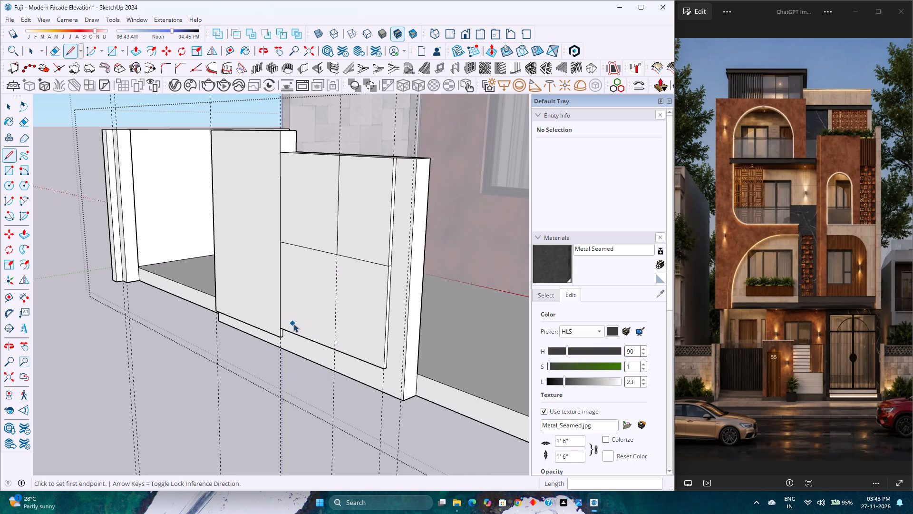
Place a horizontal guide 5" above the bottom edge of the lower panel's thin side face.
scroll(290, 340, "up", 3)
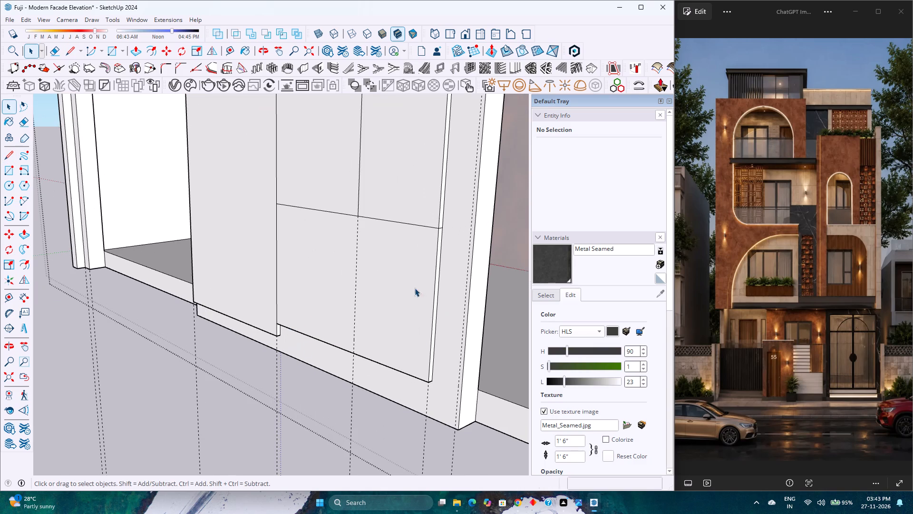
scroll(358, 296, "down", 2)
middle_click_drag(373, 295, 291, 314, "shift")
middle_click(291, 314, "shift")
scroll(309, 306, "up", 2)
double_click(309, 305)
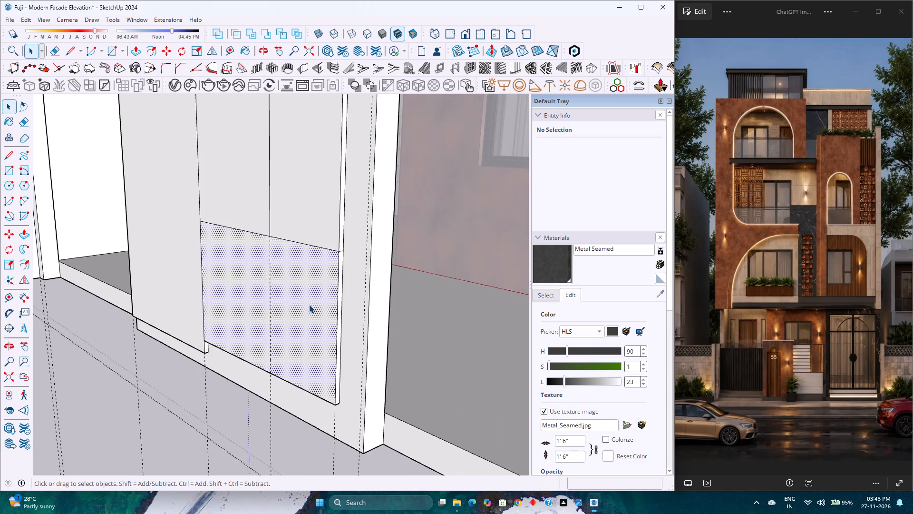
scroll(309, 305, "up", 3)
left_click(309, 305)
middle_click_drag(314, 435, 300, 363, "shift")
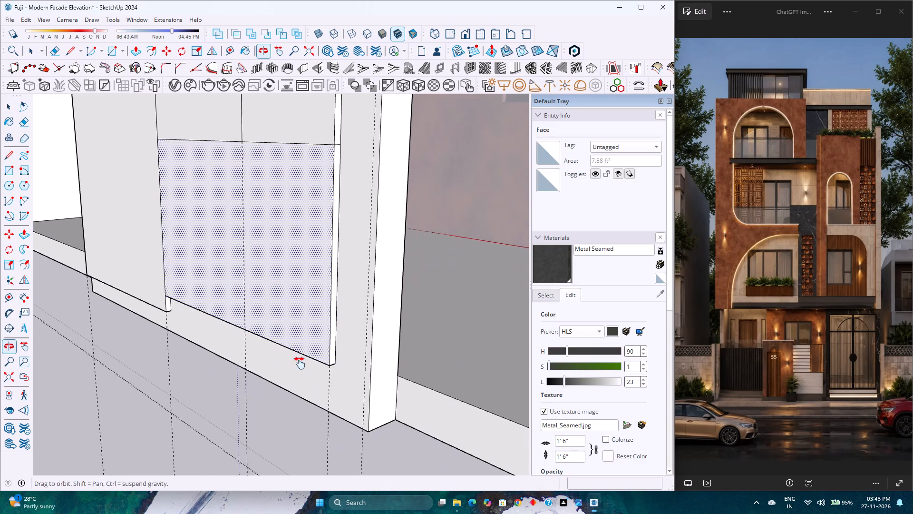
middle_click_drag(300, 363, 299, 362, "shift")
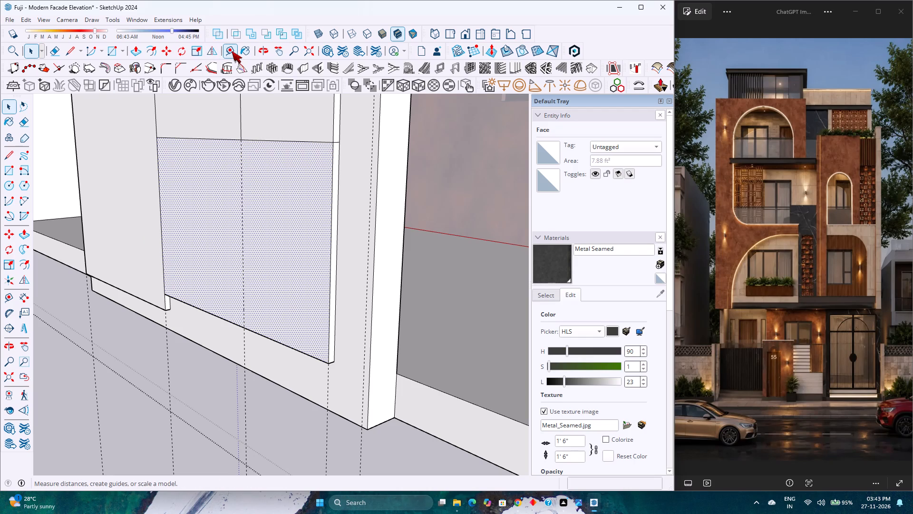
left_click(232, 51)
scroll(325, 373, "up", 7)
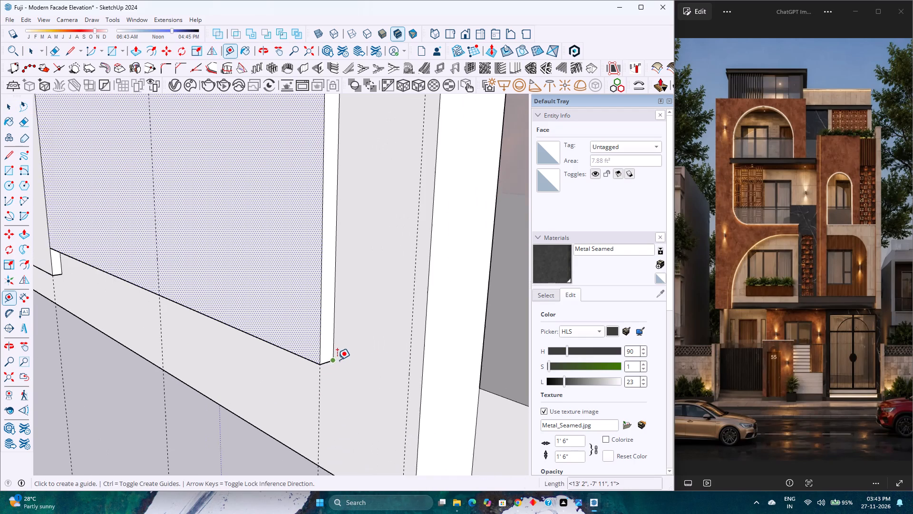
scroll(337, 360, "up", 2)
left_click(327, 363)
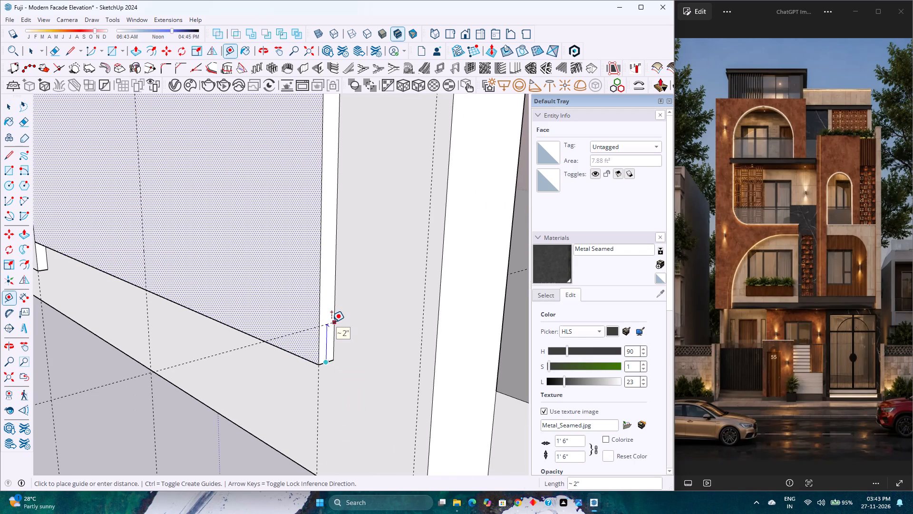
scroll(331, 322, "down", 9)
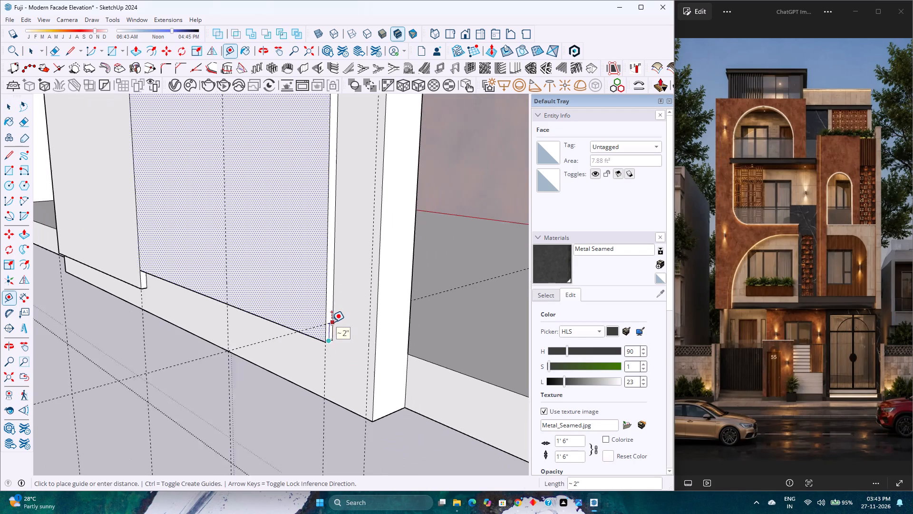
scroll(331, 322, "down", 4)
key("6")
key("Return")
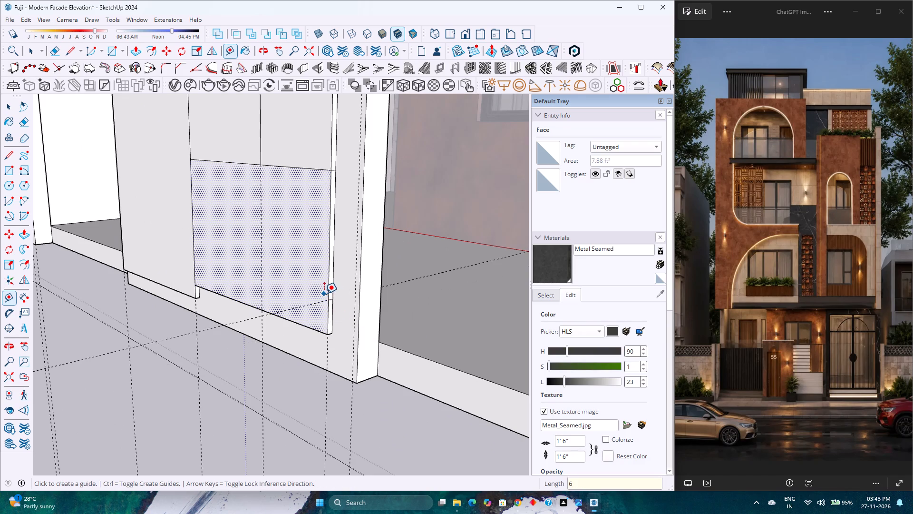
key("5")
key("Return")
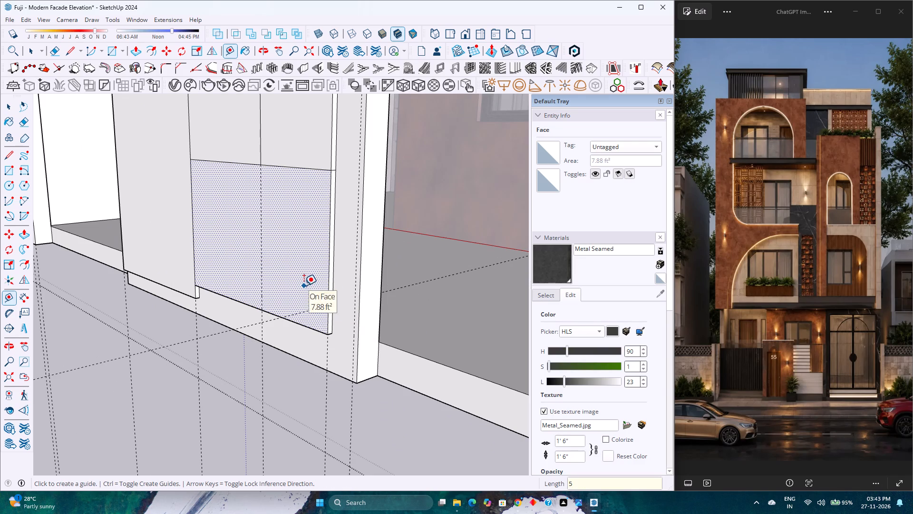
Draw a 0.25" square on the panel's thin side face, at the lower guide and against the front edge.
scroll(320, 269, "up", 3)
scroll(343, 331, "up", 5)
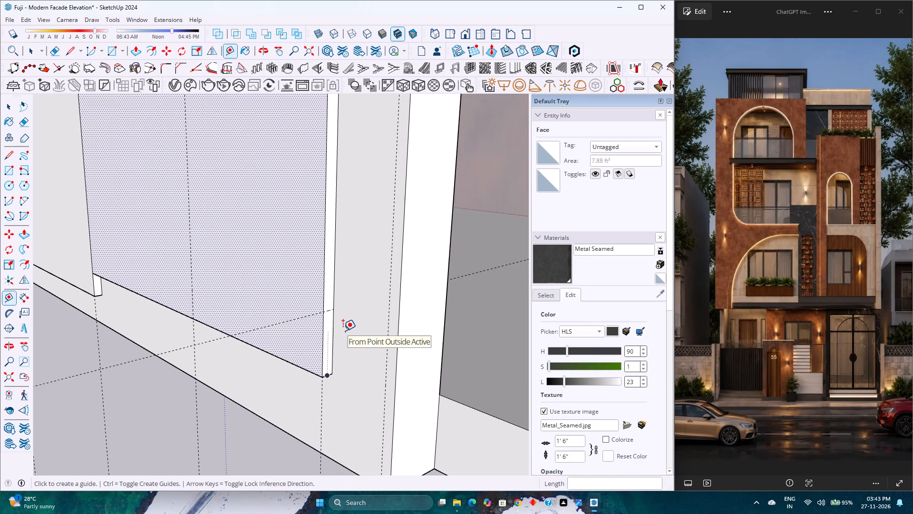
key("l")
scroll(315, 314, "up", 7)
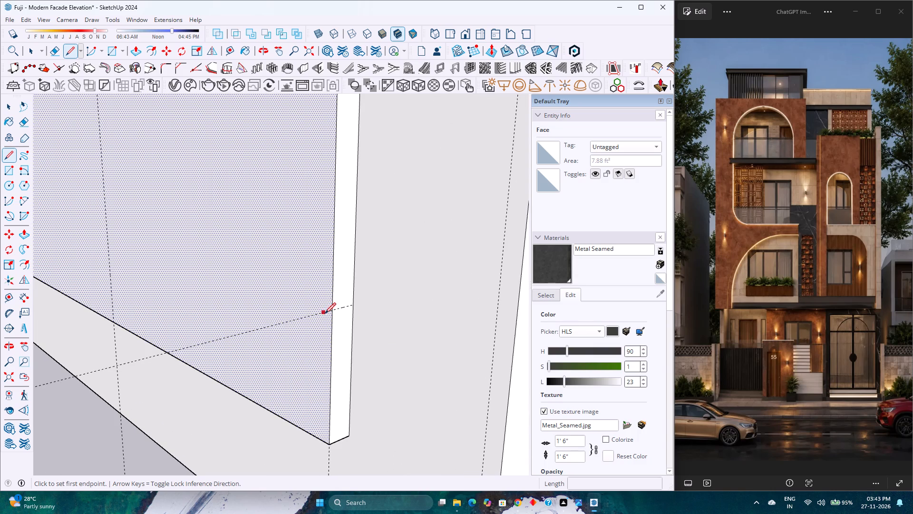
left_click(329, 311)
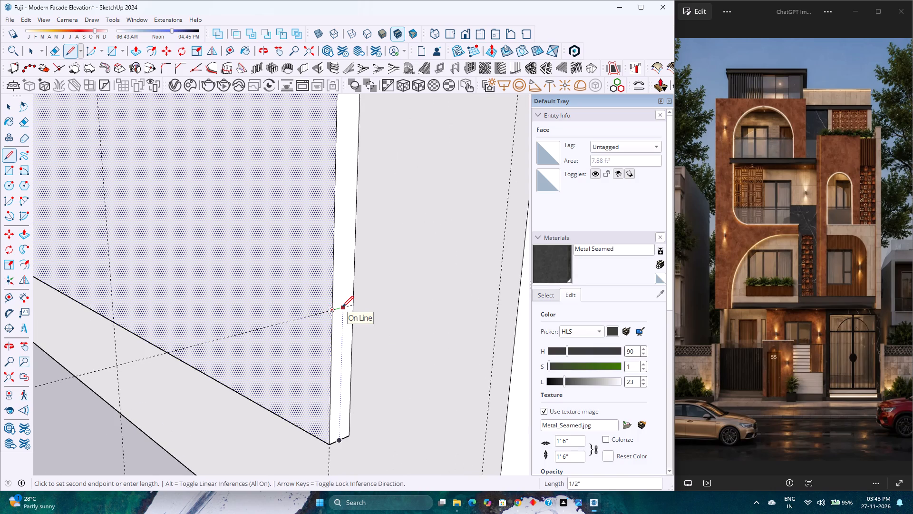
scroll(342, 307, "up", 8)
key("0")
key("period")
key("2")
key("5")
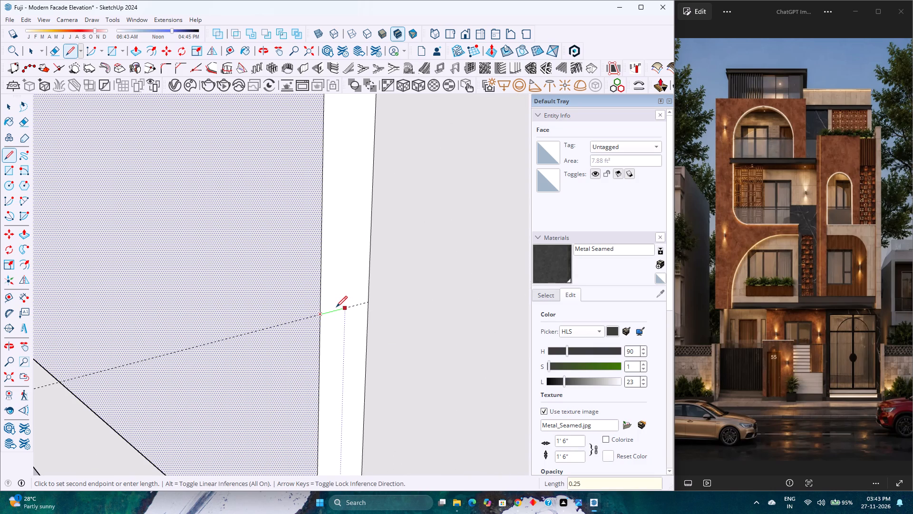
key("Return")
type("0.2")
key("5")
key("Return")
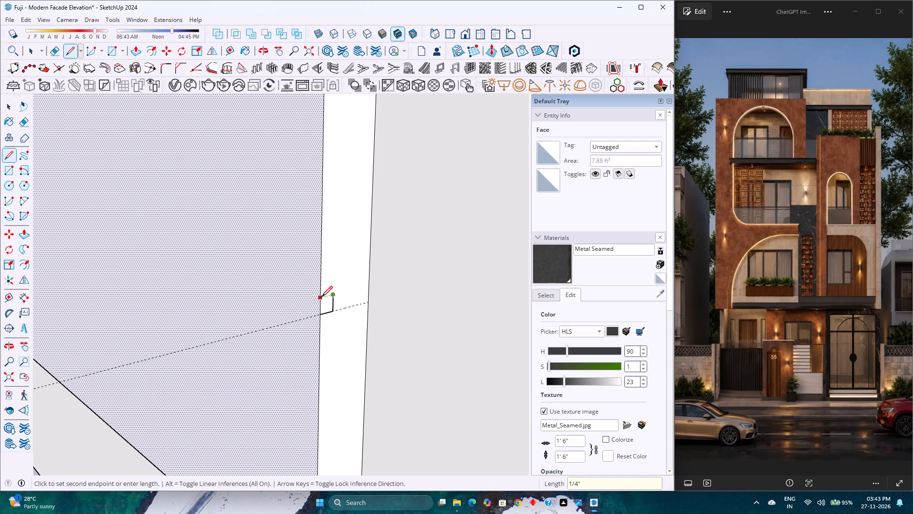
left_click(321, 297)
key("space")
Place another guide on the thin side face, 5" below the horizontal division line.
scroll(326, 306, "down", 6)
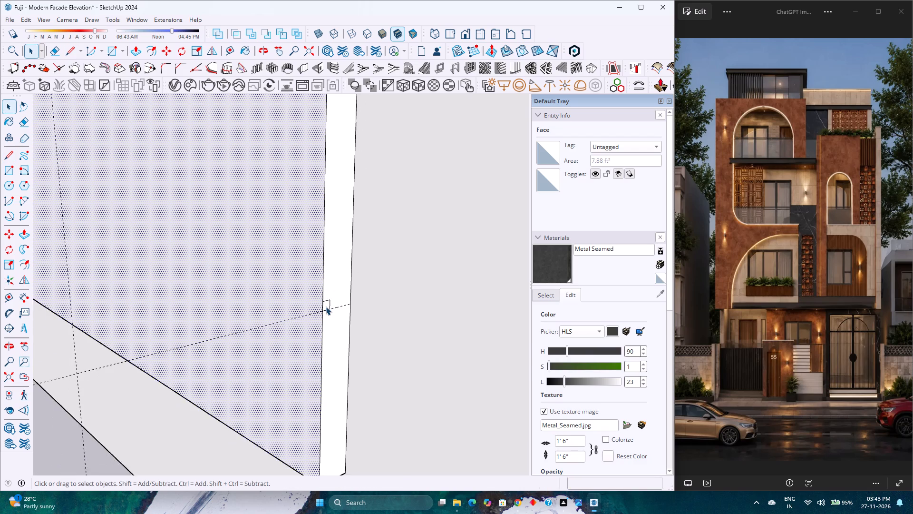
scroll(326, 306, "down", 6)
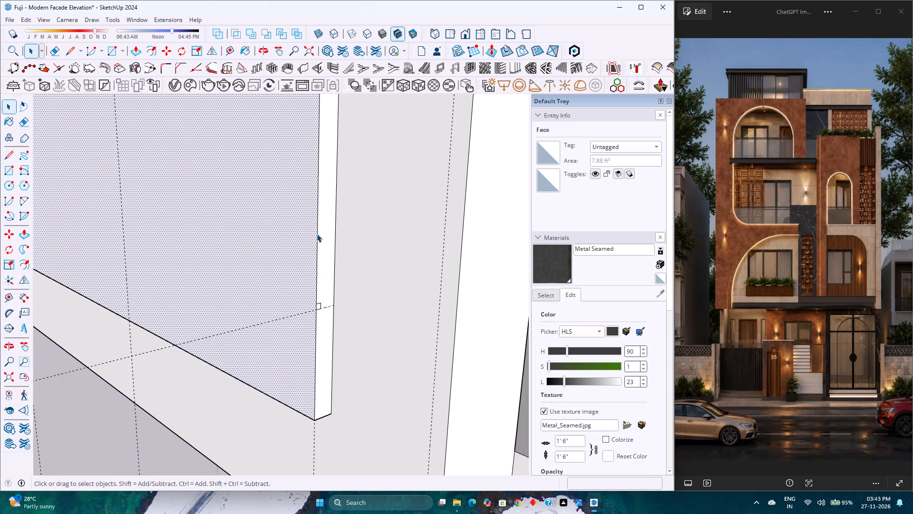
scroll(317, 234, "up", 1)
middle_click_drag(317, 235, 314, 336, "shift")
middle_click(314, 336, "shift")
scroll(307, 316, "down", 8)
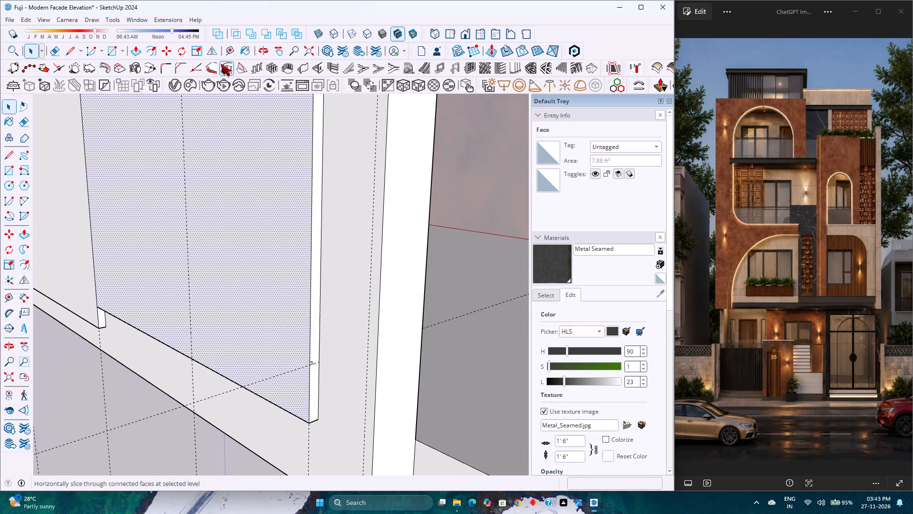
left_click(227, 53)
middle_click_drag(288, 302, 304, 465, "shift")
scroll(330, 304, "down", 2)
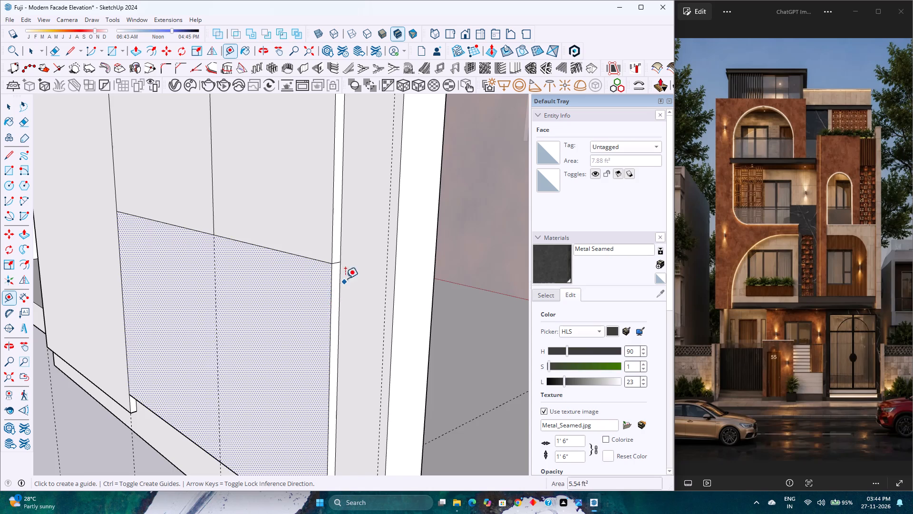
scroll(344, 268, "up", 9)
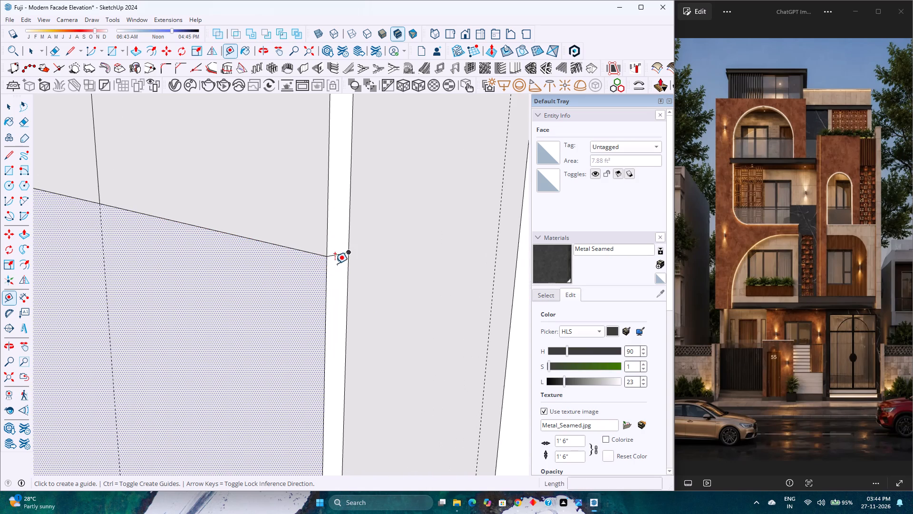
left_click(335, 257)
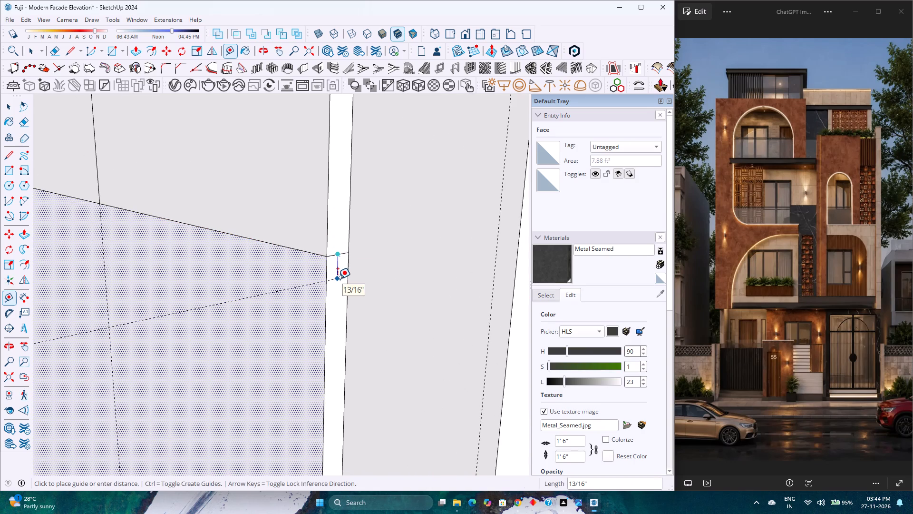
key("5")
key("Return")
scroll(324, 268, "down", 17)
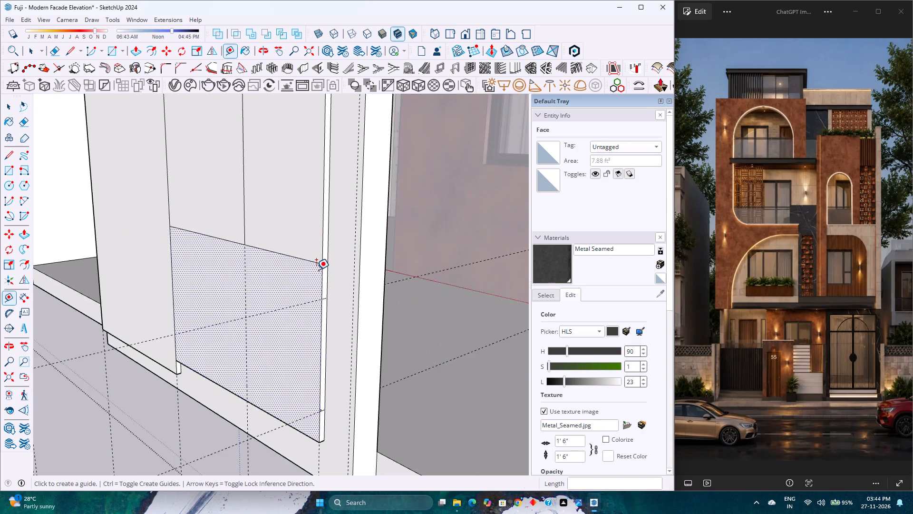
scroll(316, 270, "down", 2)
key("space")
Copy the small square profile vertically from the lower guide to the upper guide along the panel's front edge.
scroll(316, 383, "up", 7)
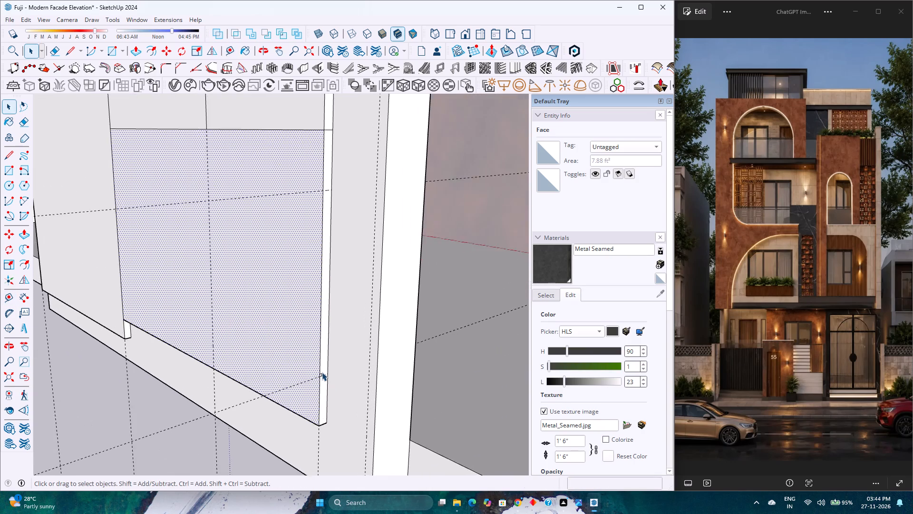
scroll(322, 372, "up", 10)
left_click(320, 376)
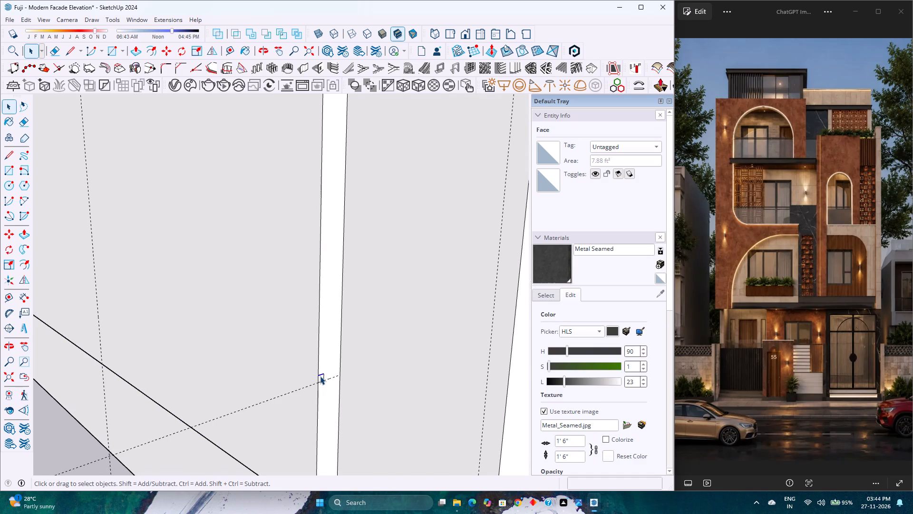
double_click(321, 378)
scroll(321, 378, "up", 4)
key("m")
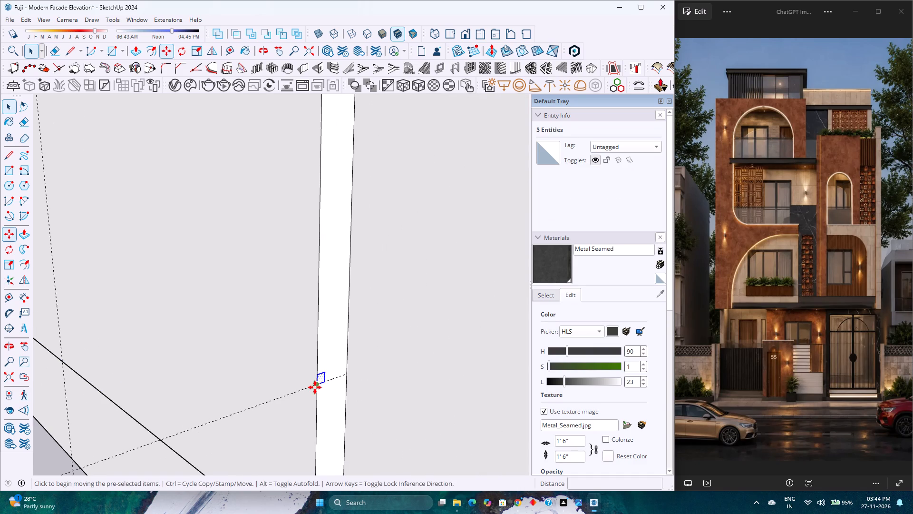
left_click(319, 387)
scroll(321, 335, "down", 10)
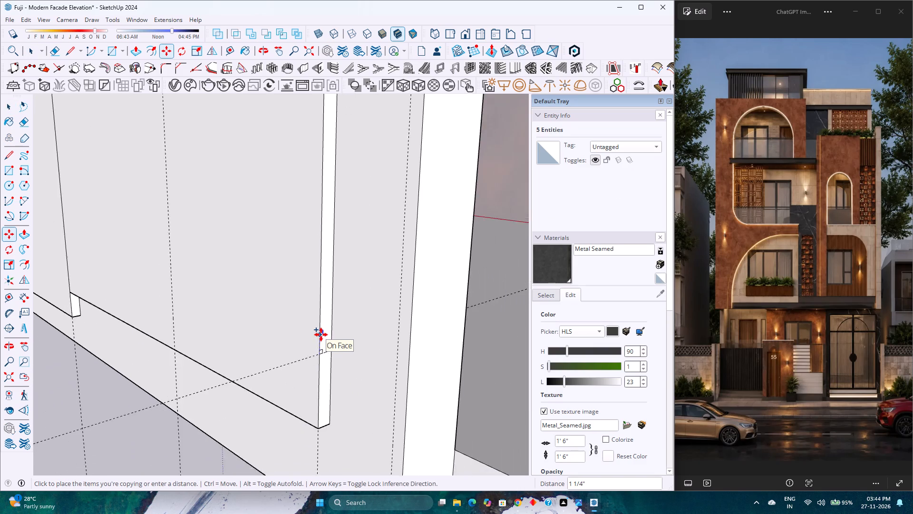
scroll(321, 335, "down", 4)
middle_click_drag(317, 268, 295, 408, "shift")
scroll(295, 408, "up", 1, "shift")
scroll(303, 300, "up", 4)
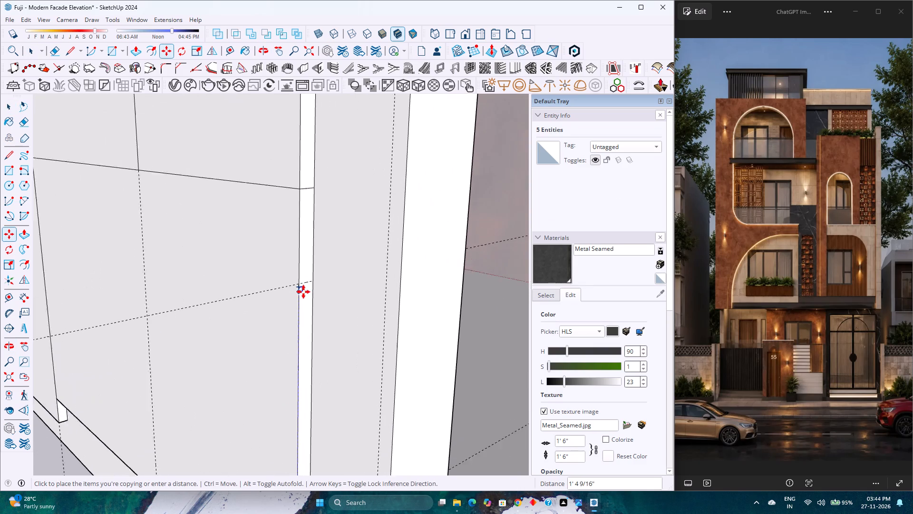
scroll(303, 292, "up", 1)
left_click(301, 282)
Divide the copy distance by 4 to array evenly spaced square profiles between the two guides.
scroll(294, 298, "down", 7)
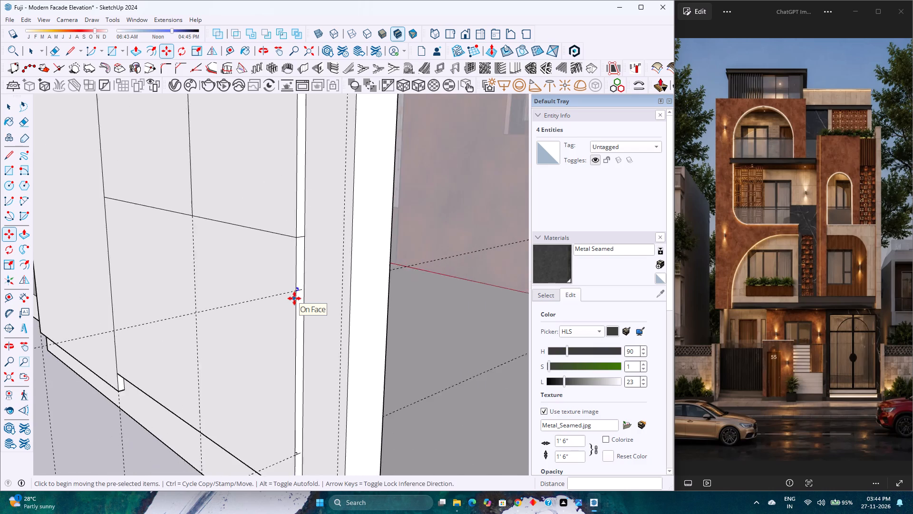
scroll(294, 298, "down", 3)
key("slash")
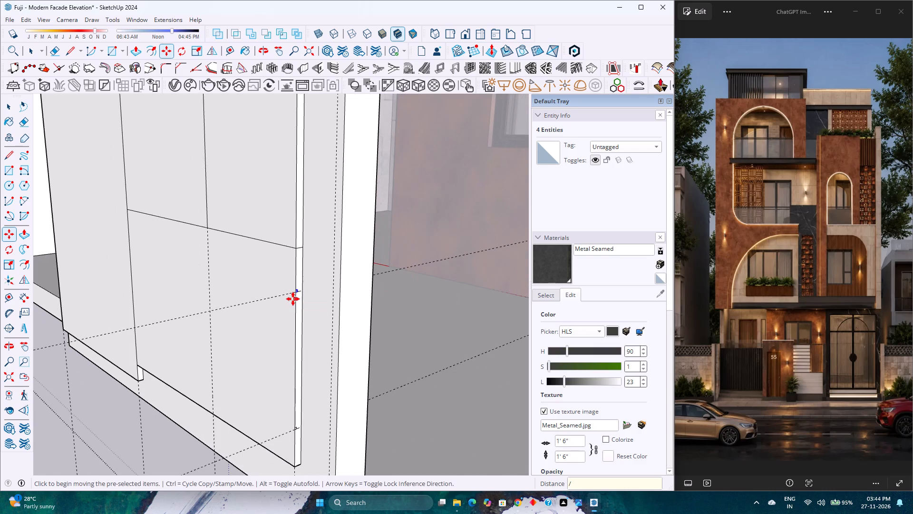
key("4")
key("Return")
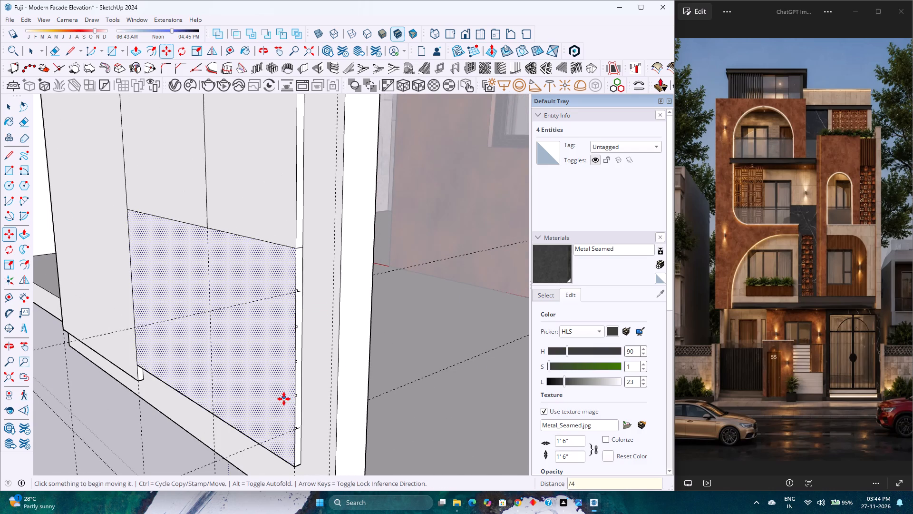
middle_click_drag(287, 395, 250, 359)
scroll(282, 376, "up", 7)
middle_click_drag(291, 407, 283, 387, "shift")
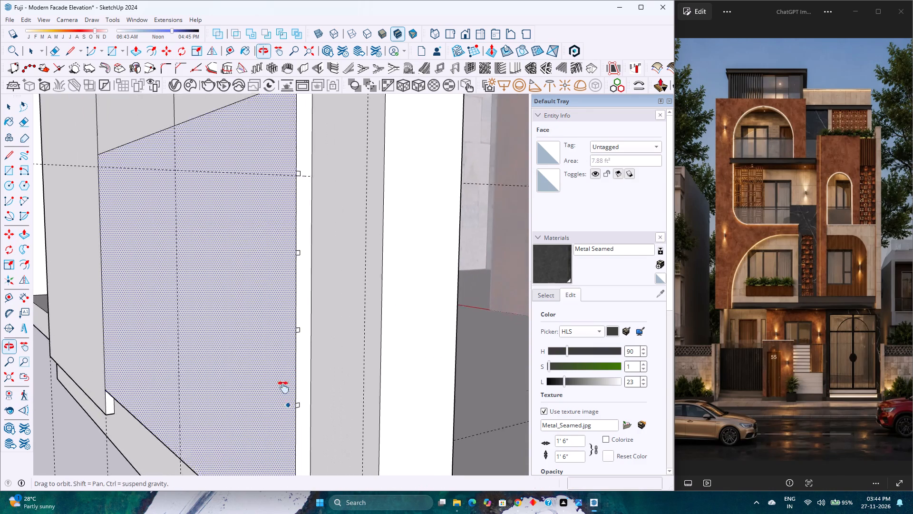
Push the lowest square profile 3' 6" across the full panel width to cut the bottom horizontal groove.
middle_click_drag(283, 387, 276, 298, "shift")
scroll(278, 399, "up", 4)
key("p")
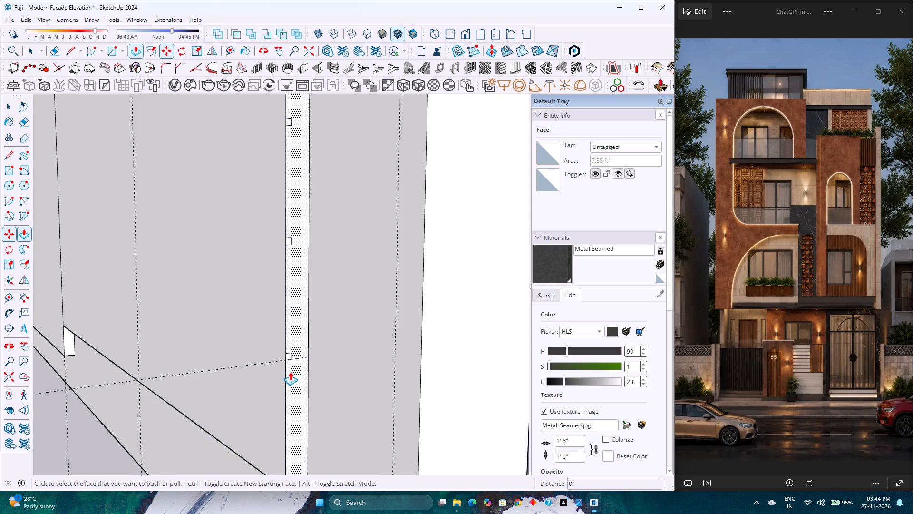
left_click(288, 356)
scroll(224, 348, "down", 6)
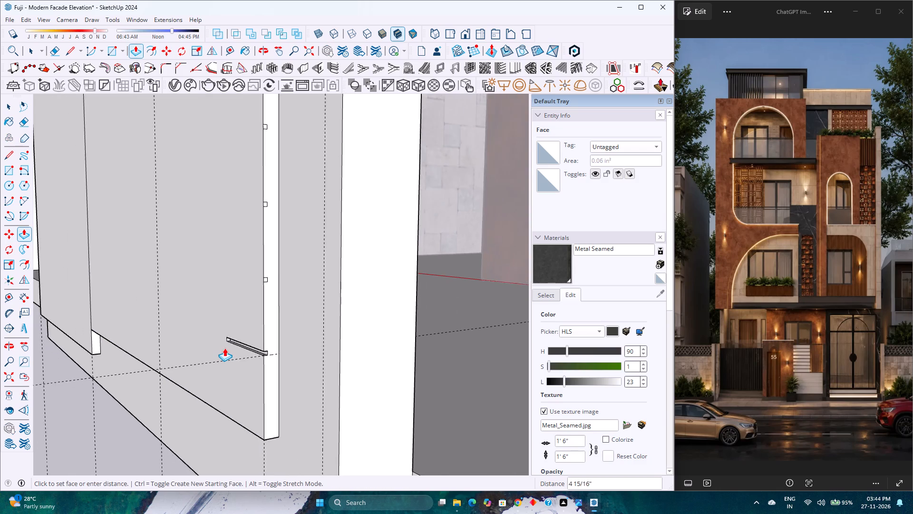
scroll(224, 348, "down", 2)
middle_click_drag(108, 314, 165, 363)
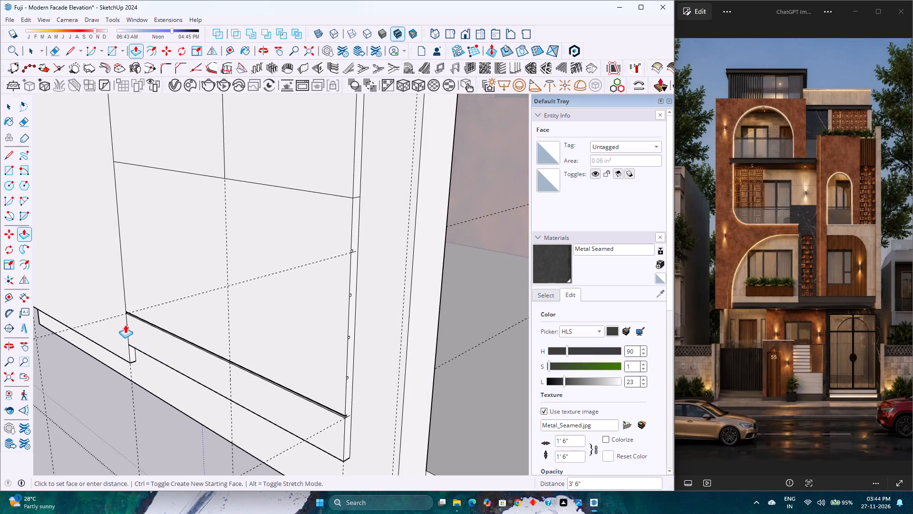
left_click(123, 318)
Repeat the same full-width push on the four remaining square profiles to cut their horizontal grooves.
middle_click_drag(244, 276, 247, 309, "shift")
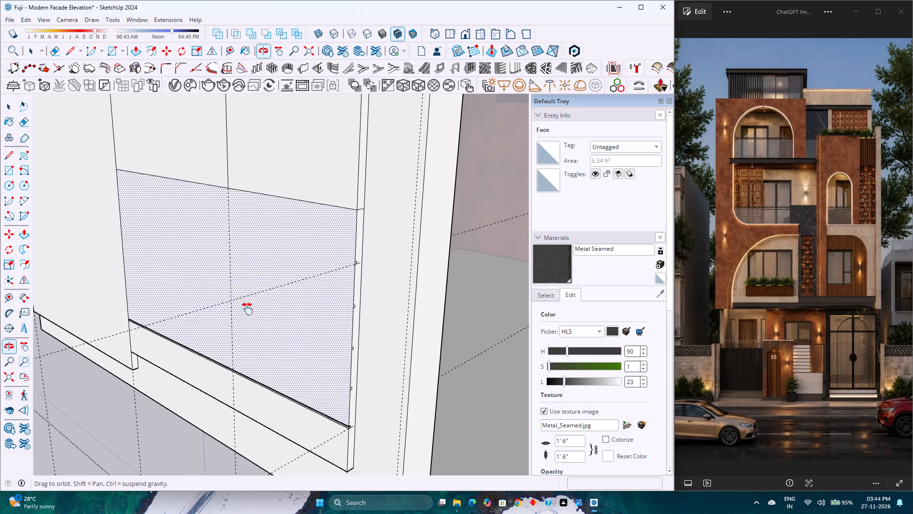
middle_click_drag(247, 309, 226, 398, "shift")
middle_click_drag(333, 389, 280, 251, "shift")
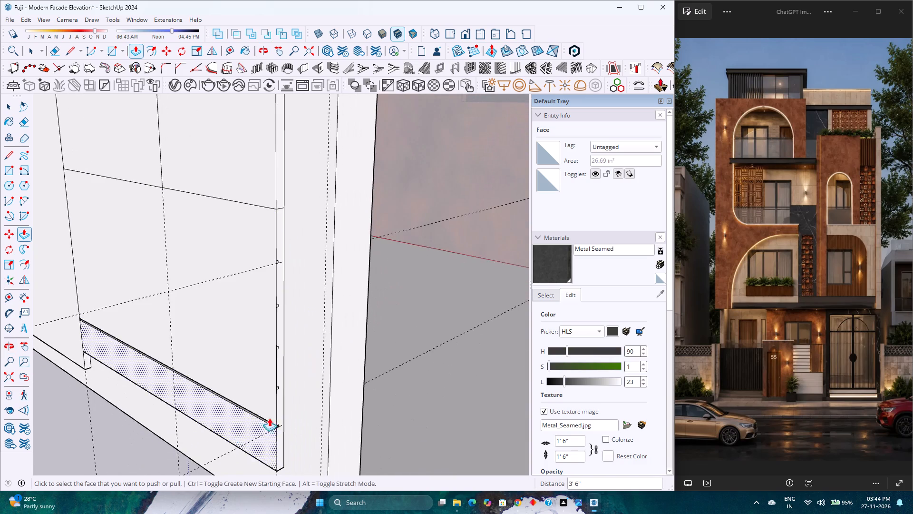
scroll(274, 407, "up", 7)
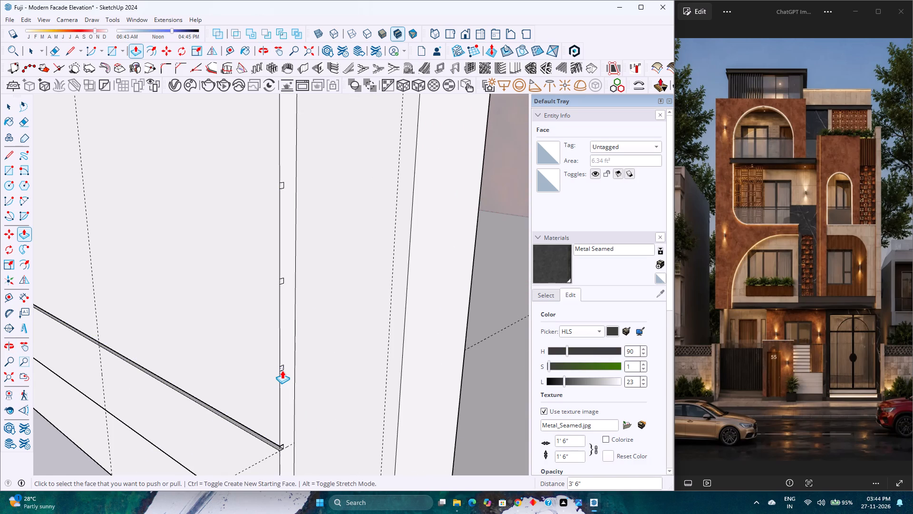
double_click(281, 369)
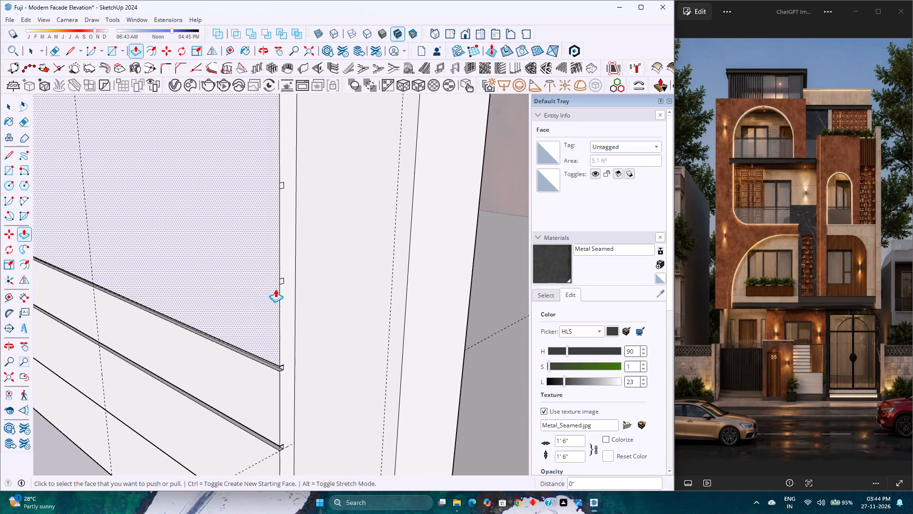
double_click(280, 282)
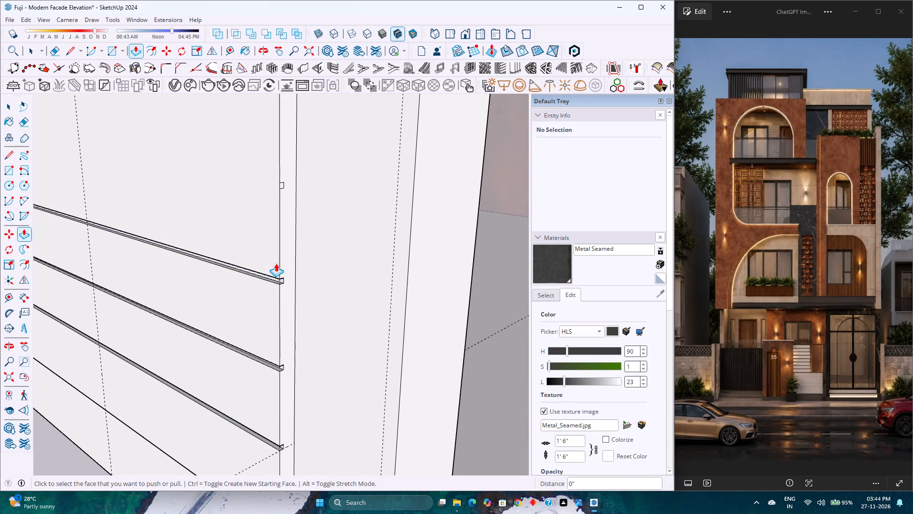
double_click(281, 185)
scroll(295, 234, "down", 4)
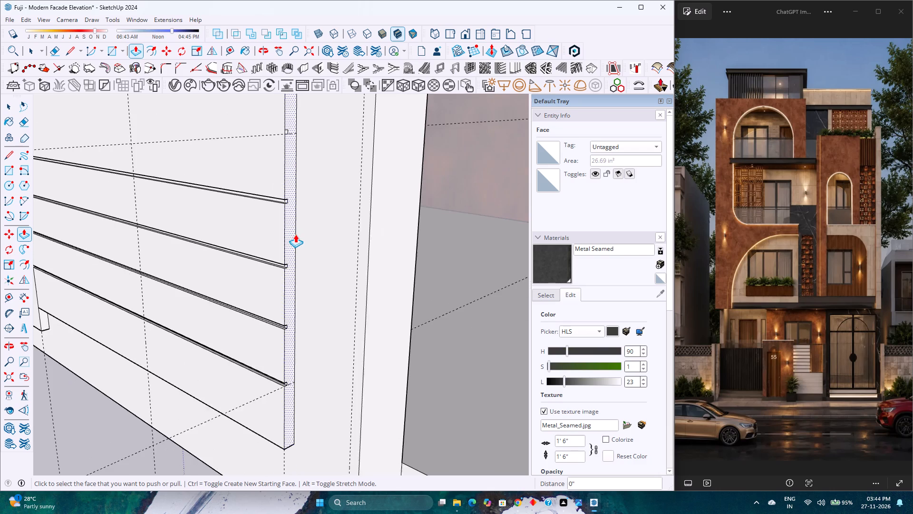
middle_click_drag(295, 235, 330, 338, "shift")
middle_click(330, 338, "shift")
double_click(322, 242)
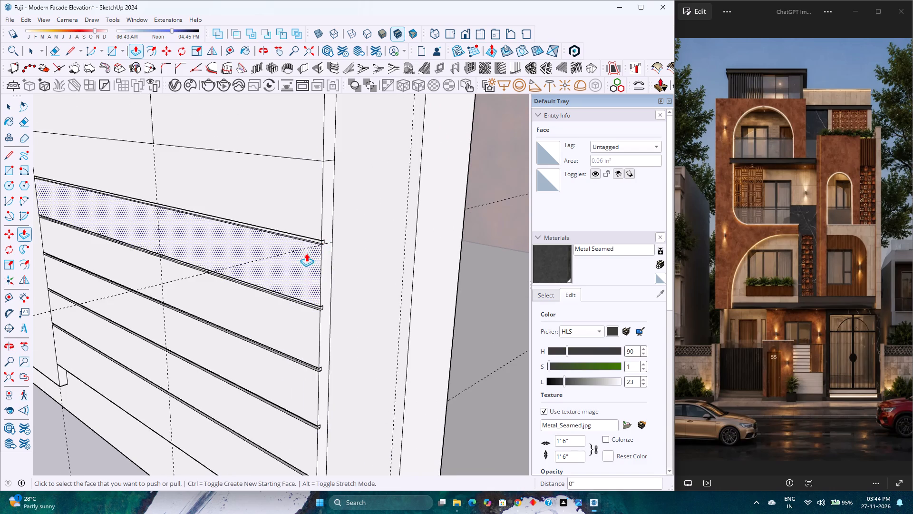
Copy the 1' 6" segment of the horizontal division line 1/4" down the panel's front face.
scroll(284, 268, "down", 5)
middle_click(246, 303)
middle_click_drag(246, 303, 290, 280)
scroll(283, 282, "down", 3)
middle_click_drag(280, 276, 234, 367, "shift")
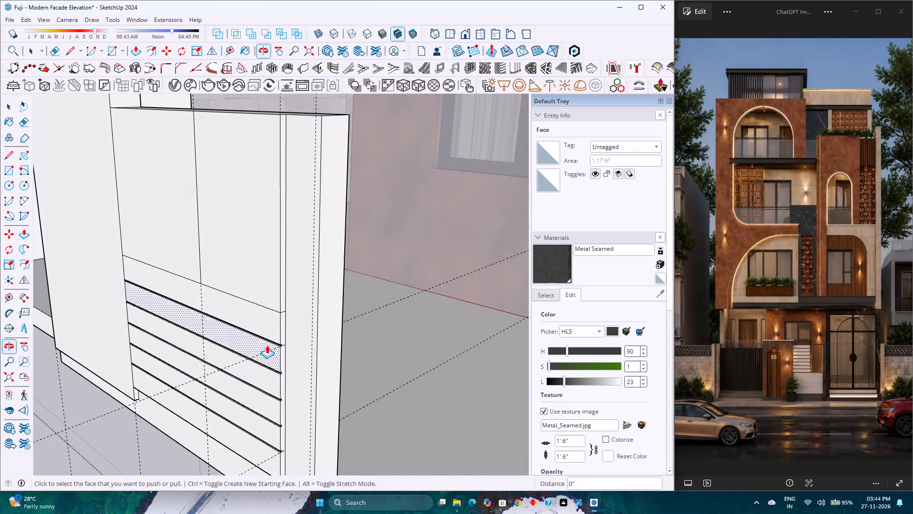
scroll(278, 325, "up", 10)
key("space")
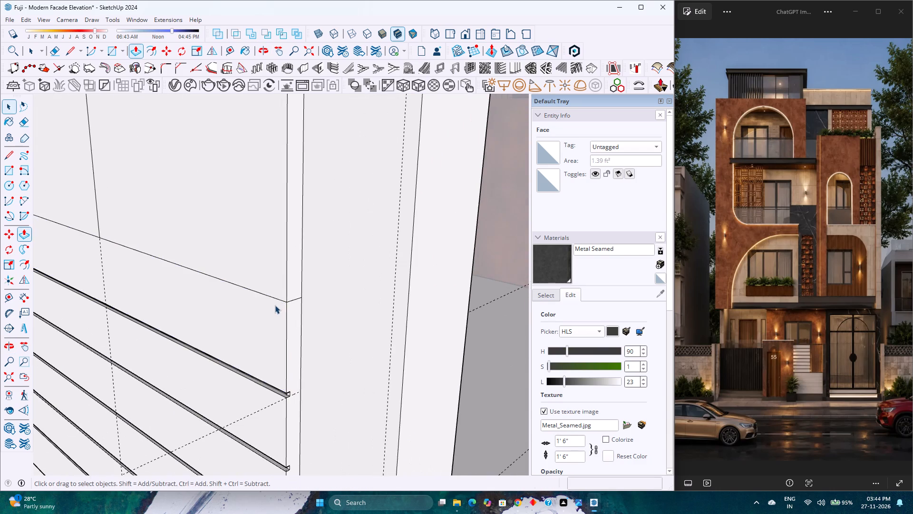
scroll(276, 304, "up", 3)
middle_click_drag(279, 303, 273, 279)
middle_click(273, 279)
left_click(277, 296)
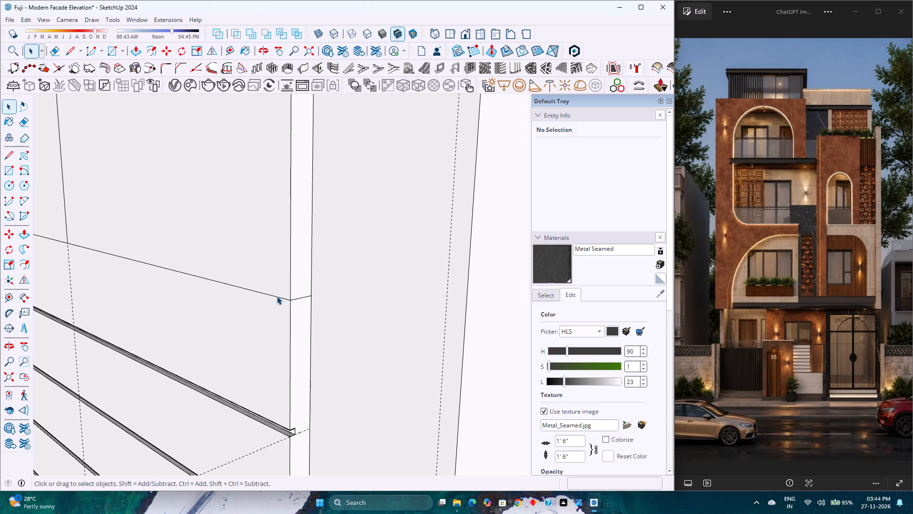
key("m")
left_click(291, 303)
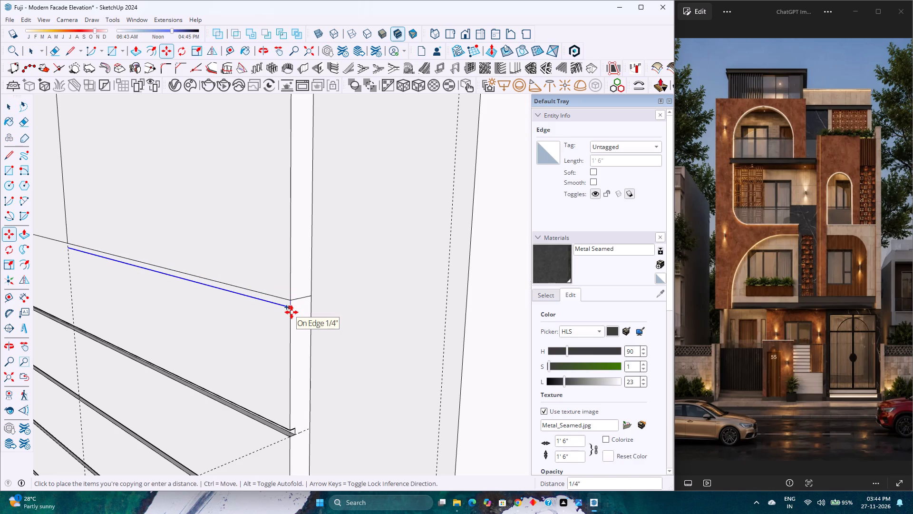
left_click(291, 312)
Copy the adjoining 2' segment of the division line down to meet the end of the copied line.
middle_click(145, 298, "shift")
middle_click_drag(149, 301, 231, 339, "shift")
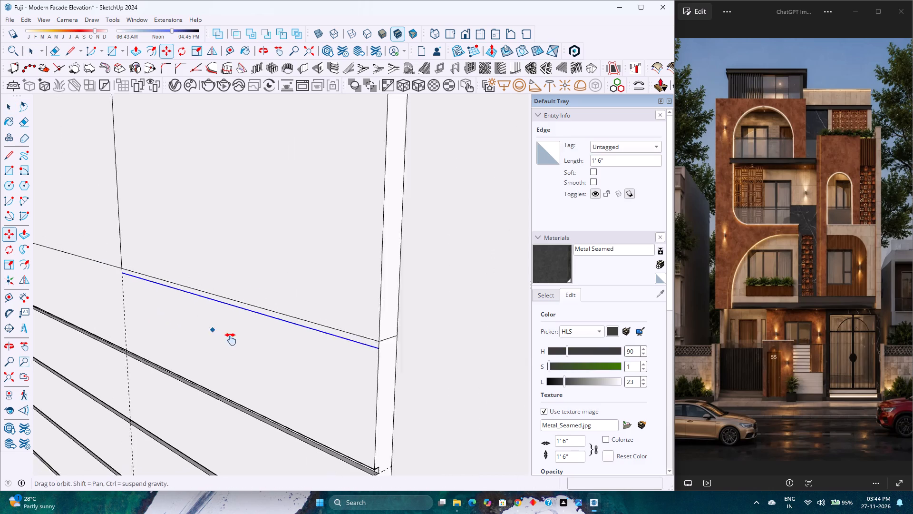
middle_click_drag(231, 339, 260, 353, "shift")
middle_click(260, 353)
key("space")
left_click(147, 281)
left_click(147, 284)
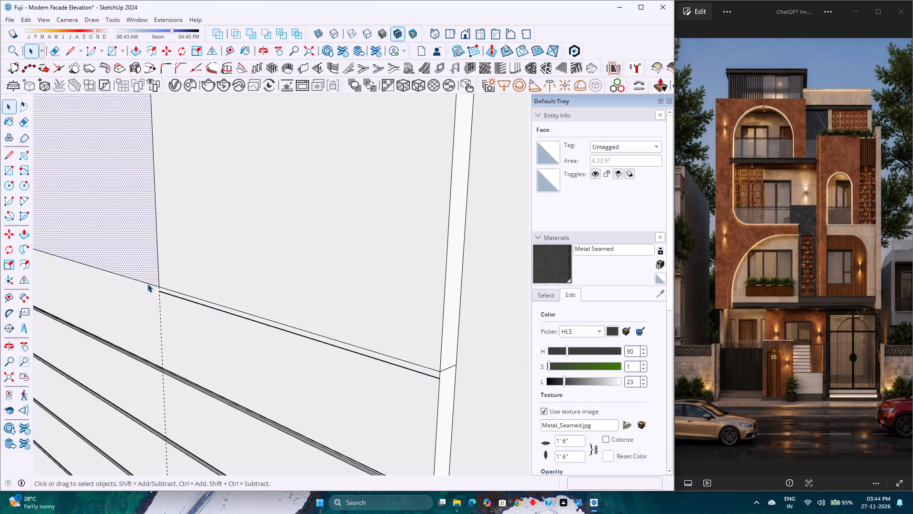
key("m")
left_click(162, 285)
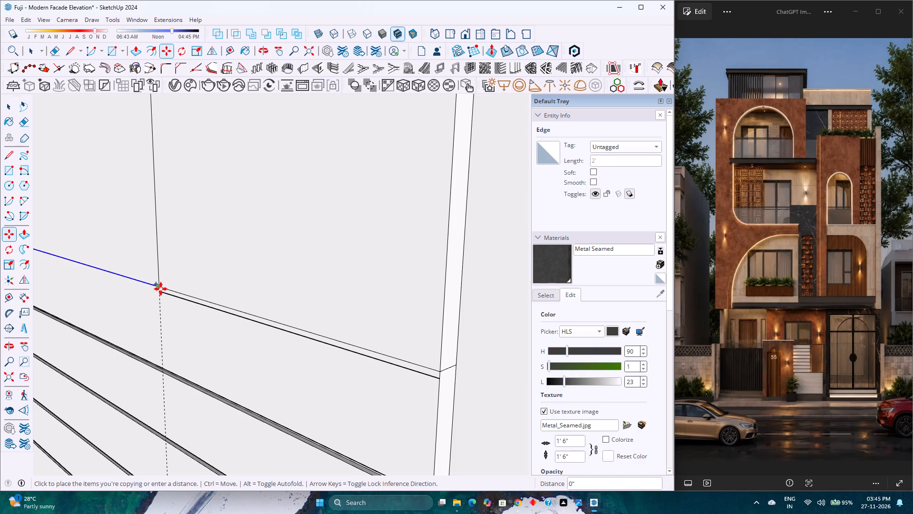
left_click(161, 292)
Push the narrow strip below the division line 1" inward to cut the top groove.
key("p")
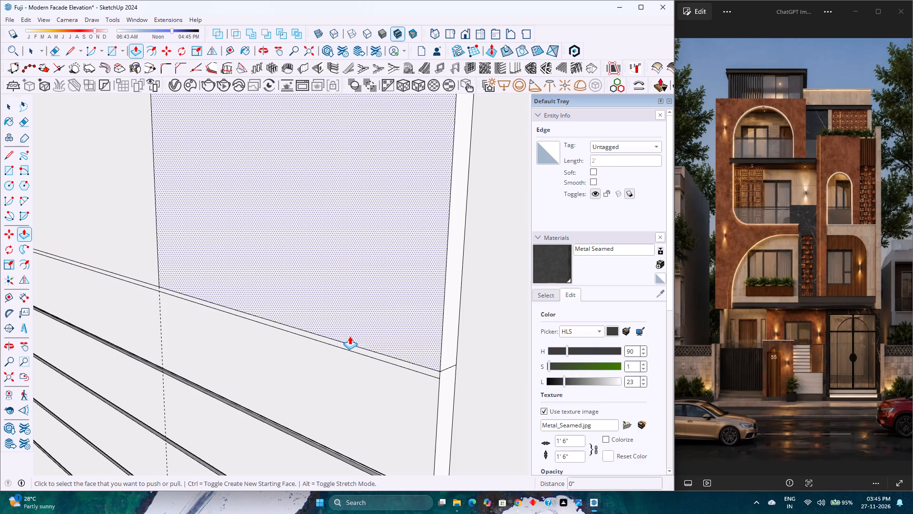
left_click(356, 348)
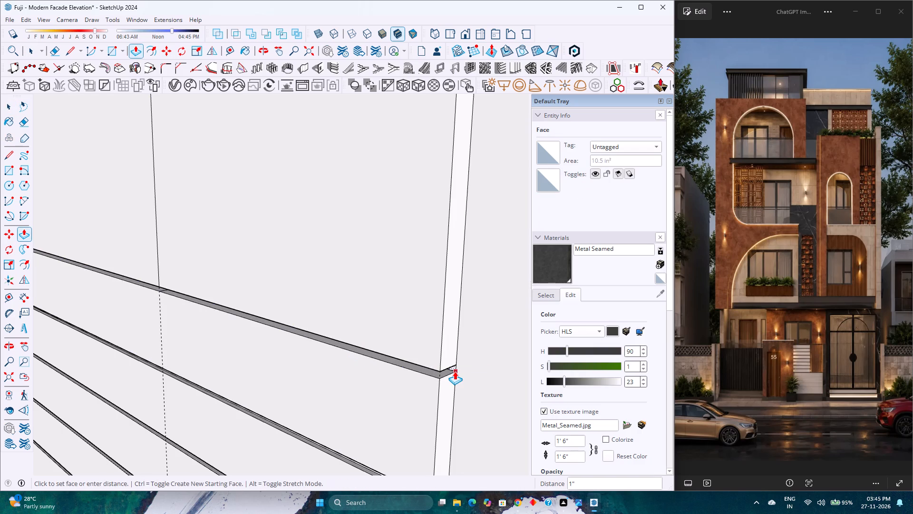
left_click(465, 357)
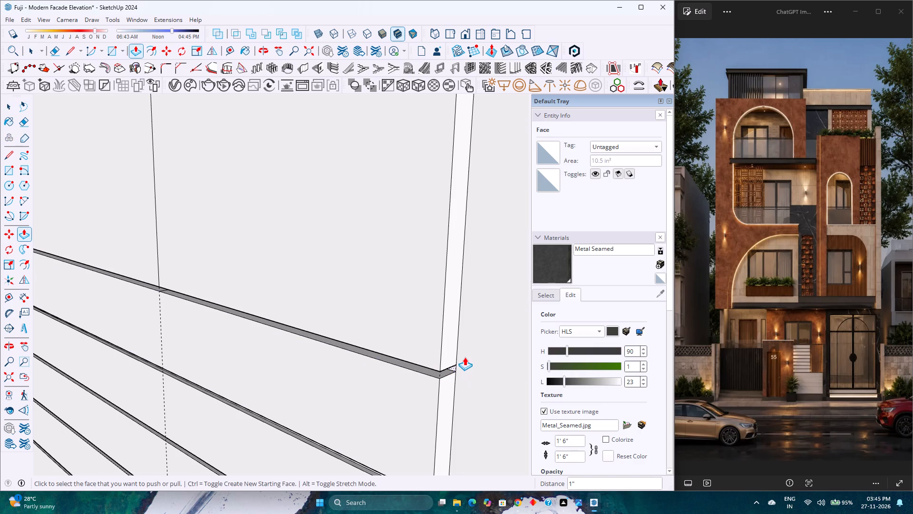
Erase the leftover short edge at the open side end of the top groove.
middle_click_drag(402, 385, 387, 358)
middle_click(387, 358)
key("e")
scroll(462, 359, "up", 4)
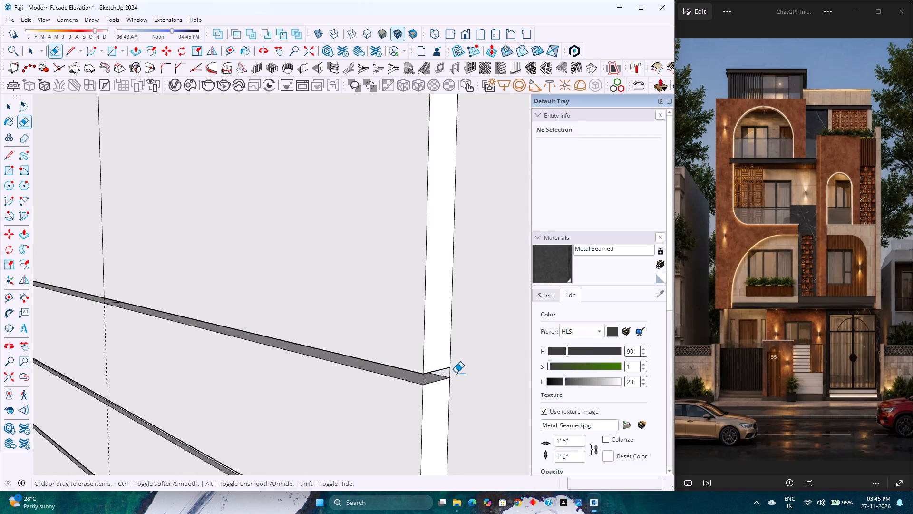
left_click(451, 373)
Examine the grooved panel and the surrounding boundary wall from several angles.
scroll(369, 344, "down", 20)
scroll(369, 344, "down", 2)
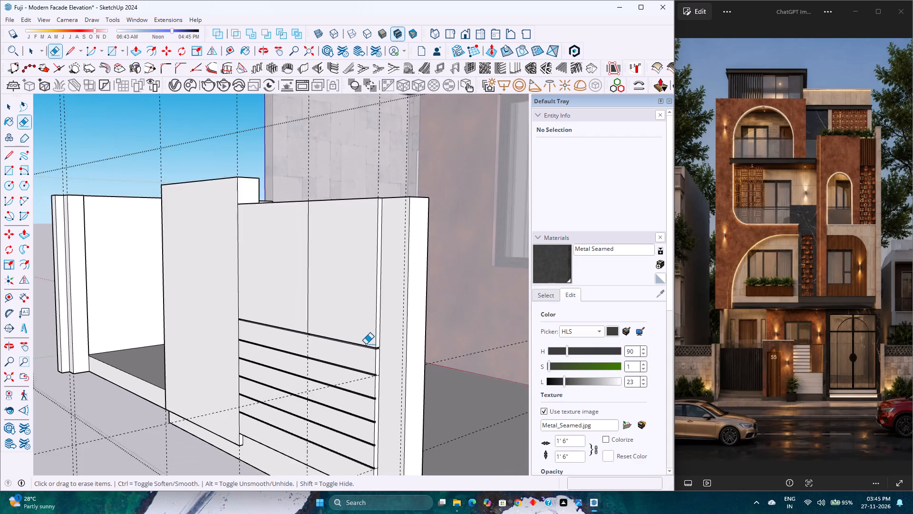
scroll(366, 344, "down", 2)
middle_click_drag(346, 370, 314, 306, "shift")
middle_click_drag(310, 308, 436, 313)
middle_click_drag(351, 307, 186, 314, "shift")
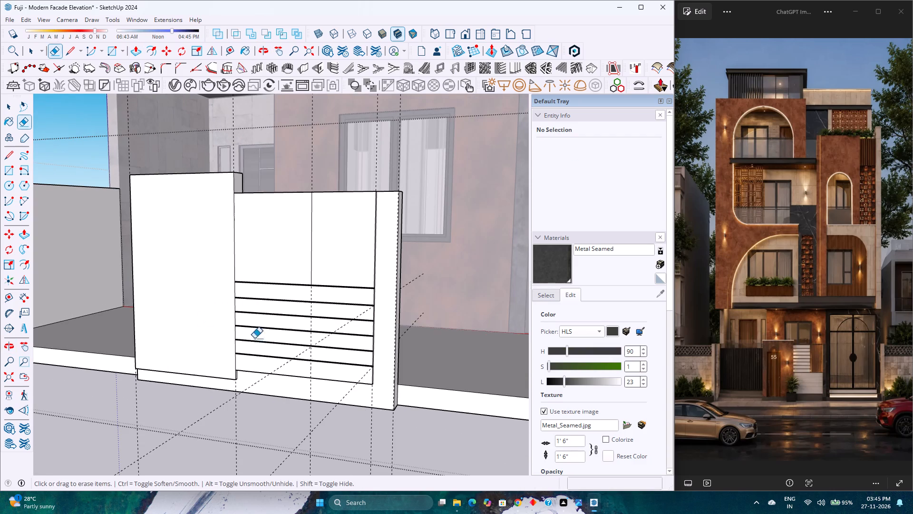
middle_click_drag(273, 392, 172, 302)
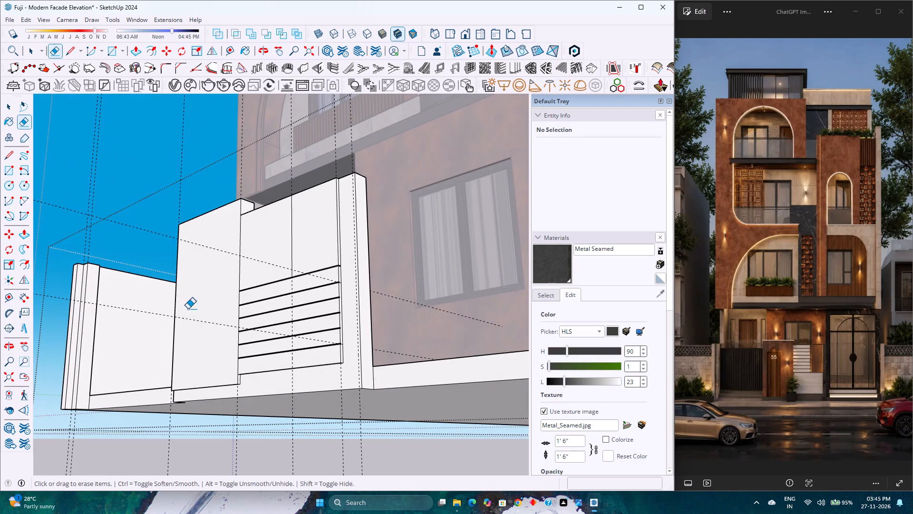
scroll(252, 344, "down", 2)
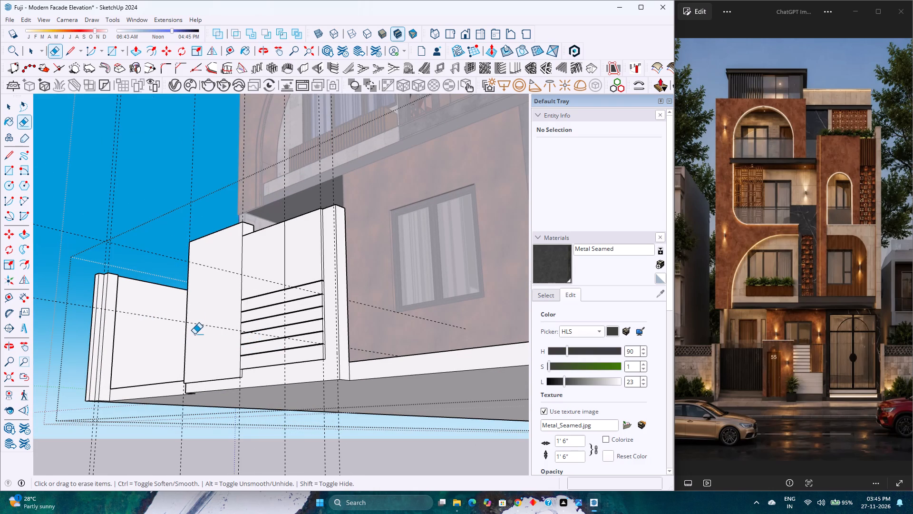
key("space")
middle_click_drag(223, 333, 237, 430)
scroll(341, 323, "up", 2)
scroll(324, 361, "up", 3)
middle_click_drag(338, 365, 300, 342, "shift")
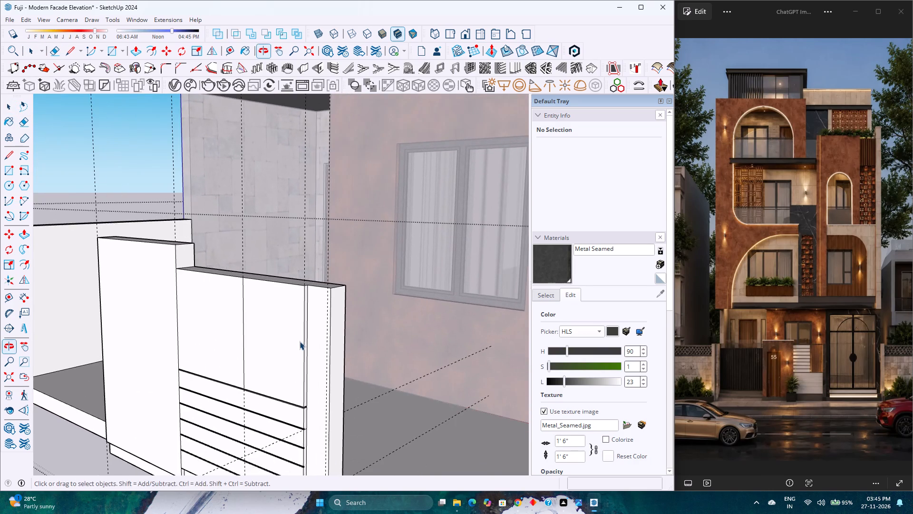
middle_click(282, 349)
middle_click_drag(282, 349, 330, 407)
middle_click(330, 407)
scroll(285, 344, "down", 2)
middle_click_drag(268, 334, 414, 390)
middle_click(414, 390)
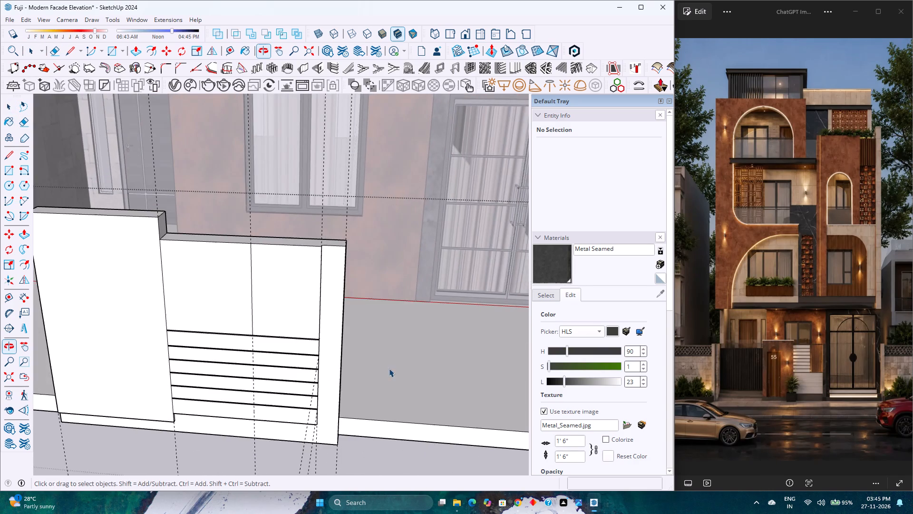
Offset the outline of the narrower upper panel face, above the grooves, 0.75" inward.
scroll(286, 293, "up", 5)
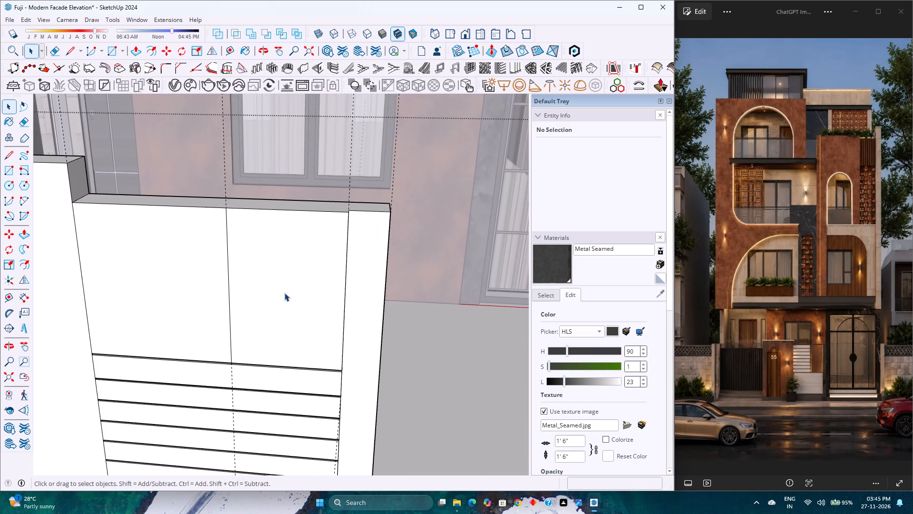
left_click(287, 292)
left_click(150, 57)
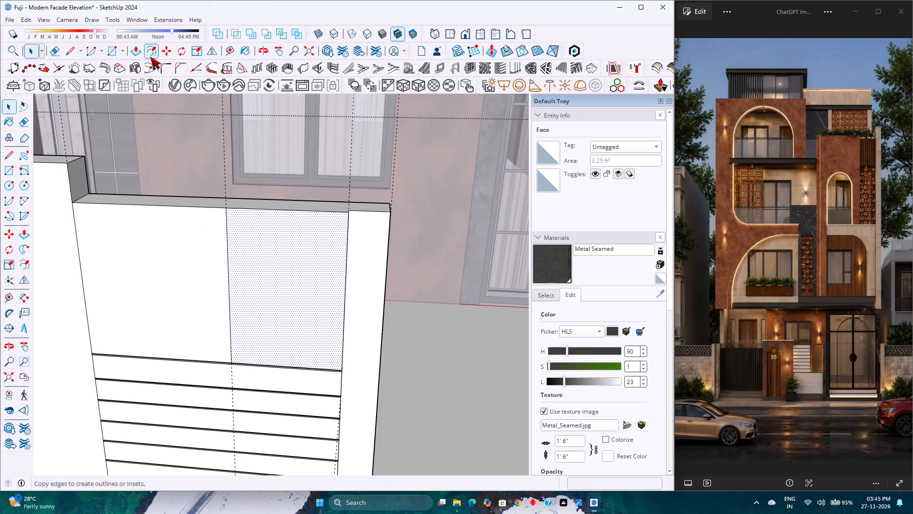
left_click(266, 346)
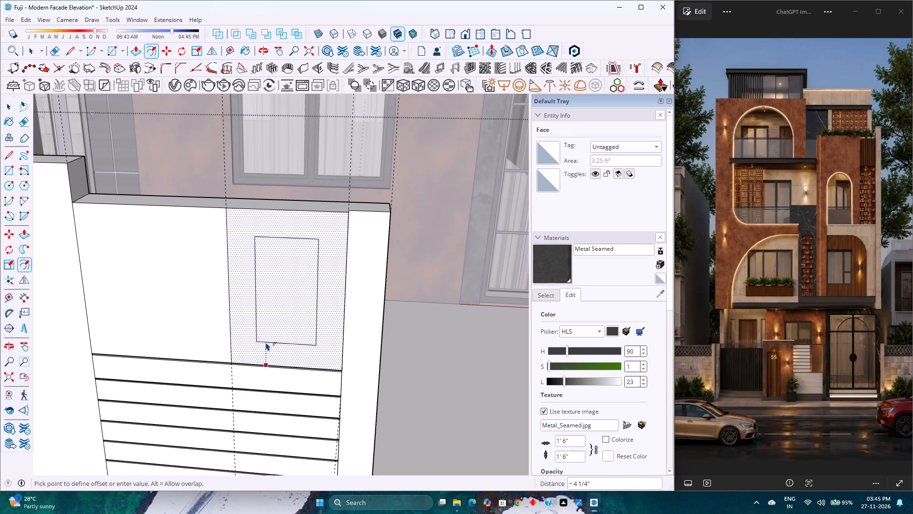
key("1")
key("Return")
key("0")
key("period")
key("7")
key("5")
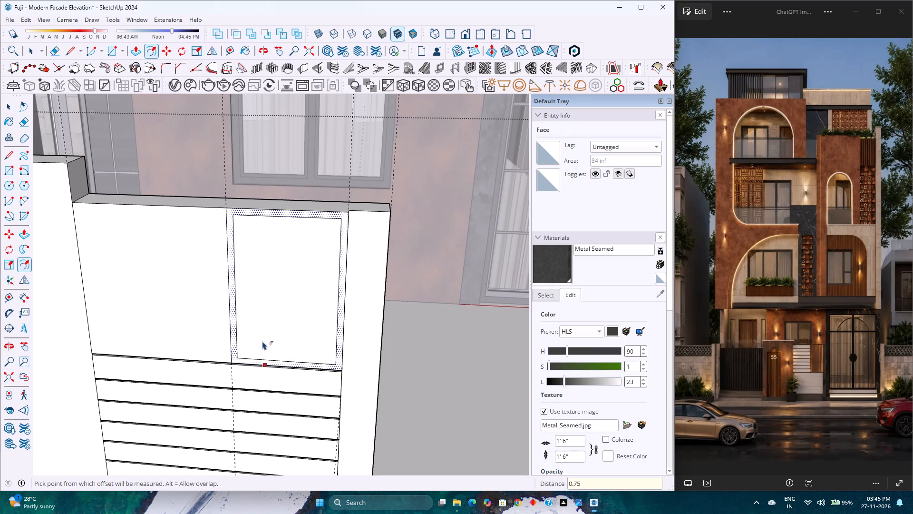
key("Return")
Push the inner face of the offset frame 1" inward to form a recessed panel.
key("space")
left_click(266, 340)
key("p")
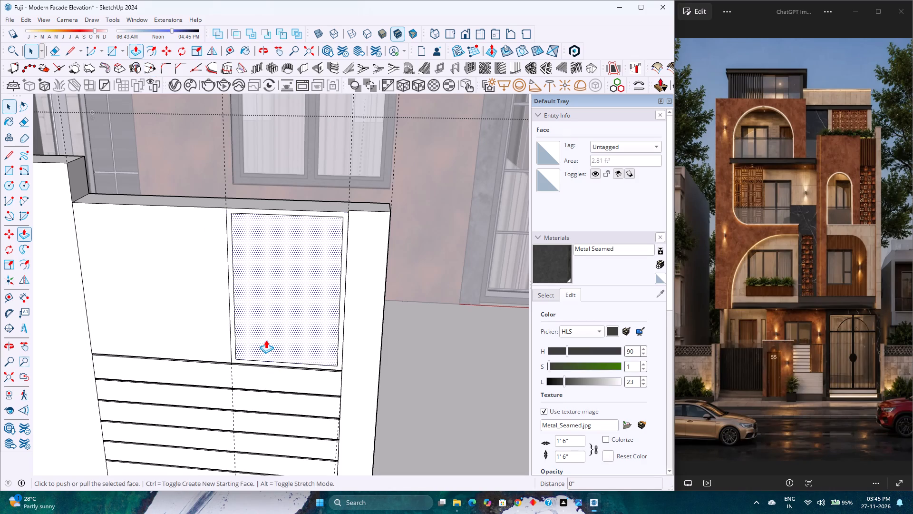
left_click(266, 340)
key("1")
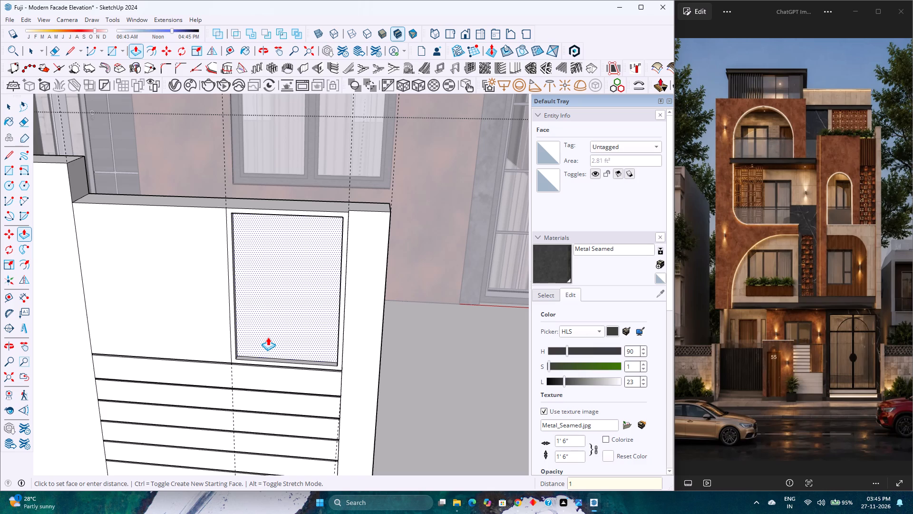
key("Return")
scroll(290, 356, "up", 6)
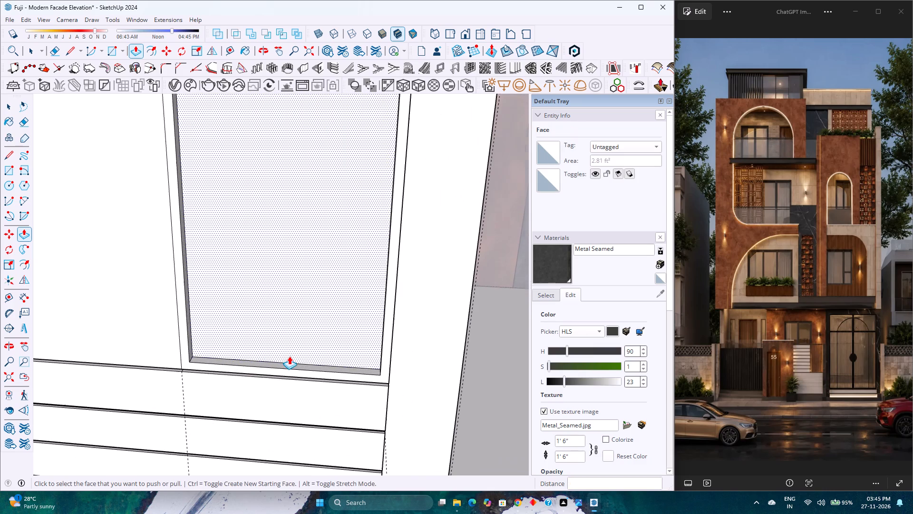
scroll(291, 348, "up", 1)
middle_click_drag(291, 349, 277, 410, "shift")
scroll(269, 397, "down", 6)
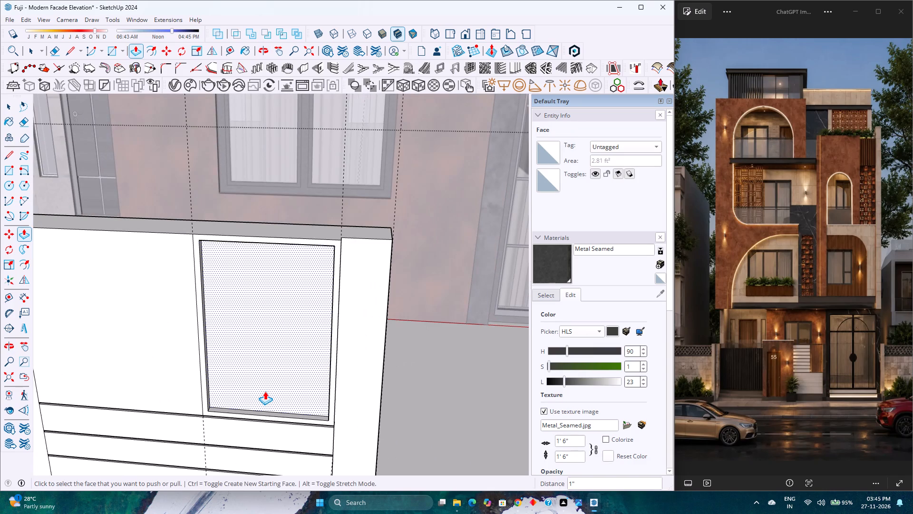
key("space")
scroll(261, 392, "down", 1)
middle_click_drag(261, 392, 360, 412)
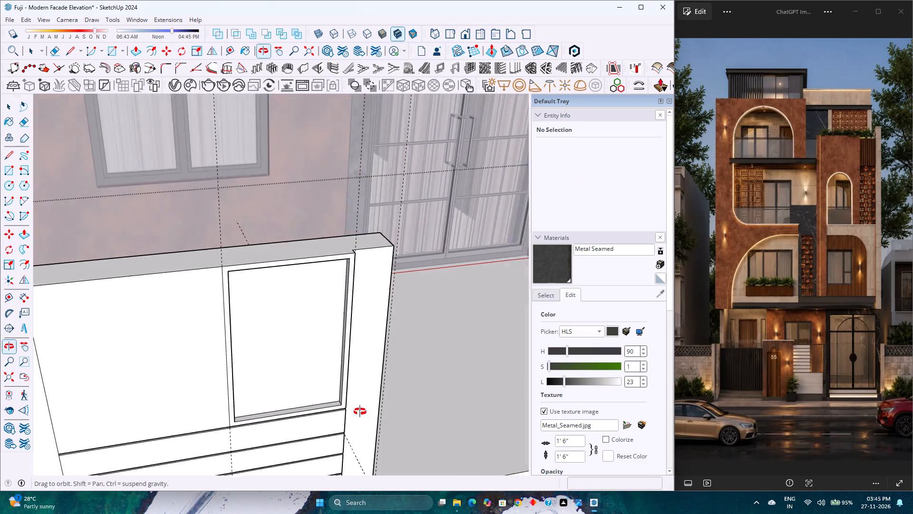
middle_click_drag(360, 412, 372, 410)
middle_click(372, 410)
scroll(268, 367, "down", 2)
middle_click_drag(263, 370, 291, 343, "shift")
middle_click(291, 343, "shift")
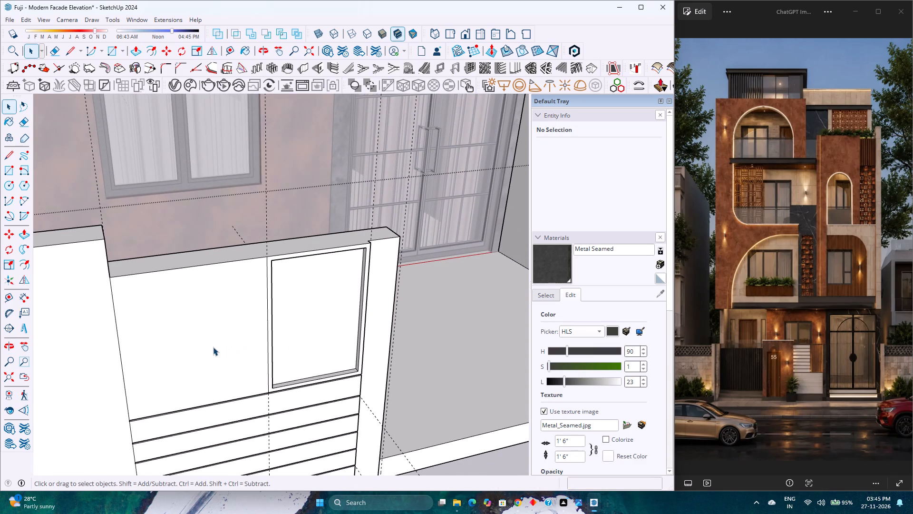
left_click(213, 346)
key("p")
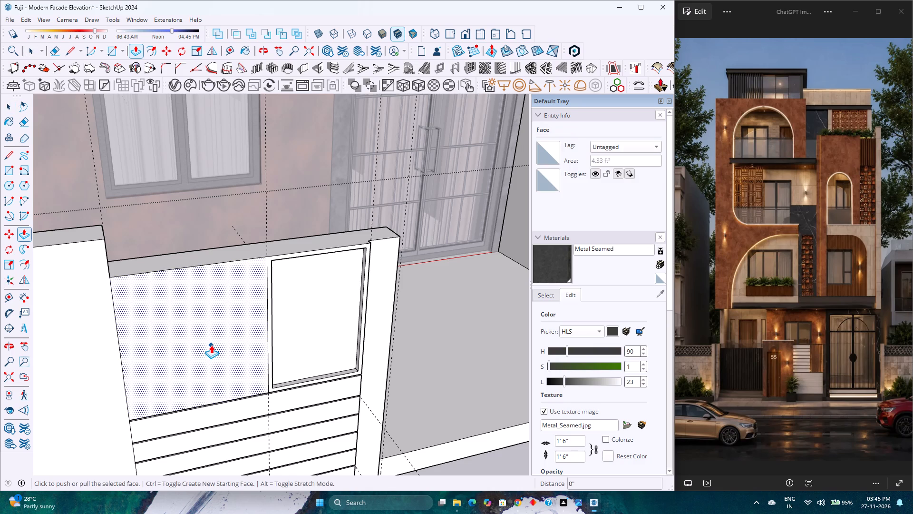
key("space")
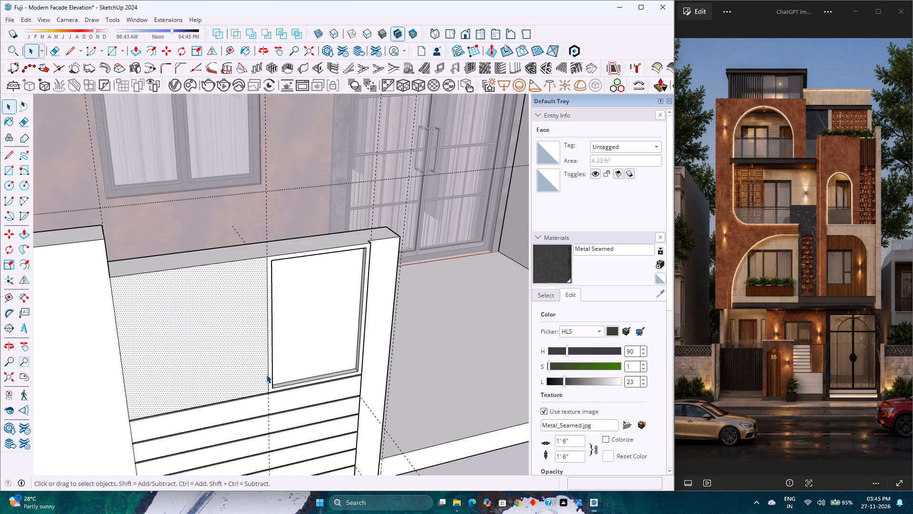
Place guides 1/4" in from the front and back edges of the recessed panel's bottom ledge.
scroll(274, 387, "down", 3)
middle_click_drag(305, 379, 312, 439)
middle_click(312, 439)
scroll(322, 415, "up", 3)
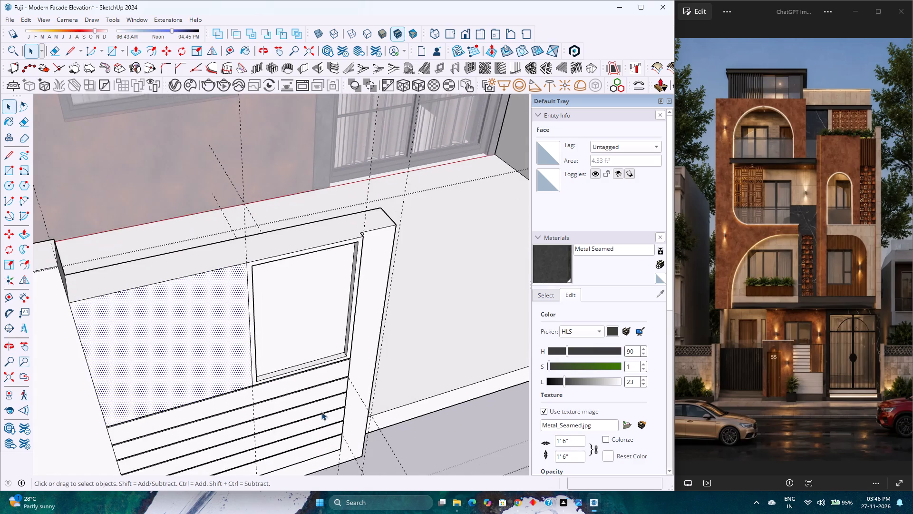
middle_click_drag(318, 407, 294, 346, "shift")
middle_click(293, 341, "shift")
middle_click_drag(296, 337, 344, 411)
scroll(314, 246, "up", 3)
scroll(311, 313, "up", 2)
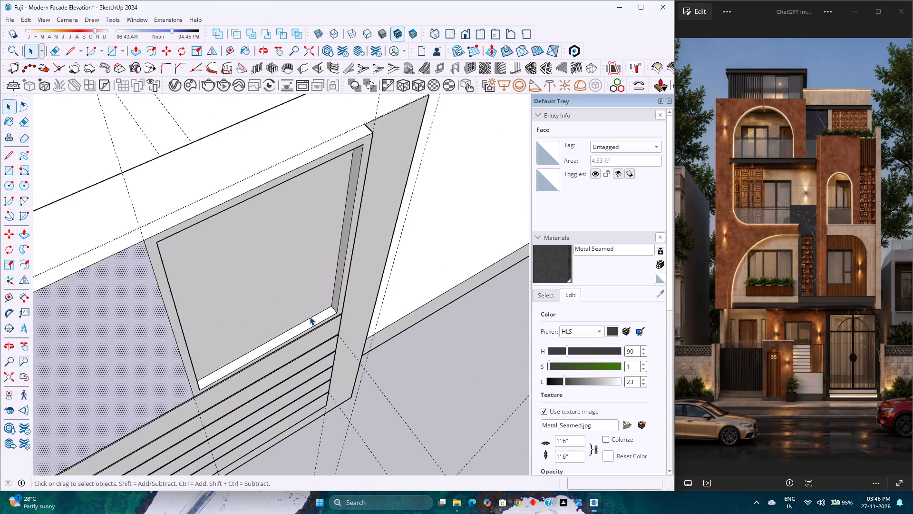
scroll(309, 319, "up", 10)
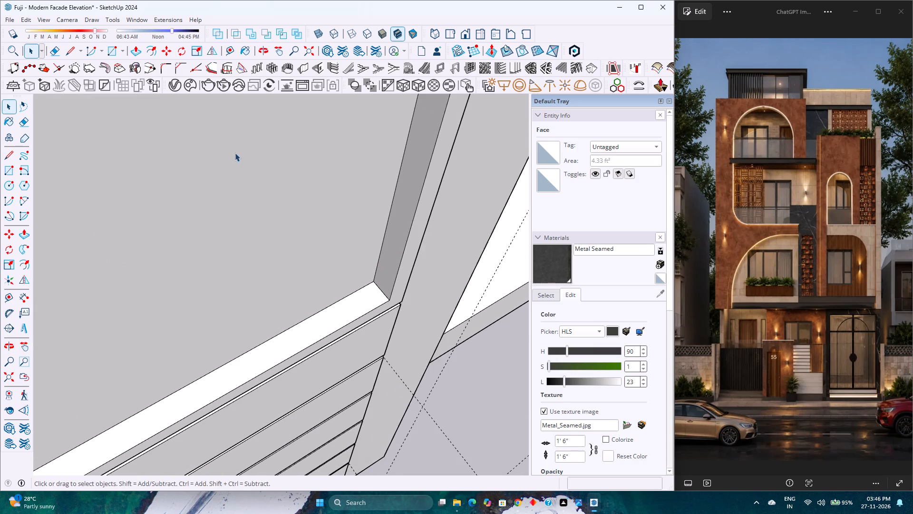
left_click(231, 52)
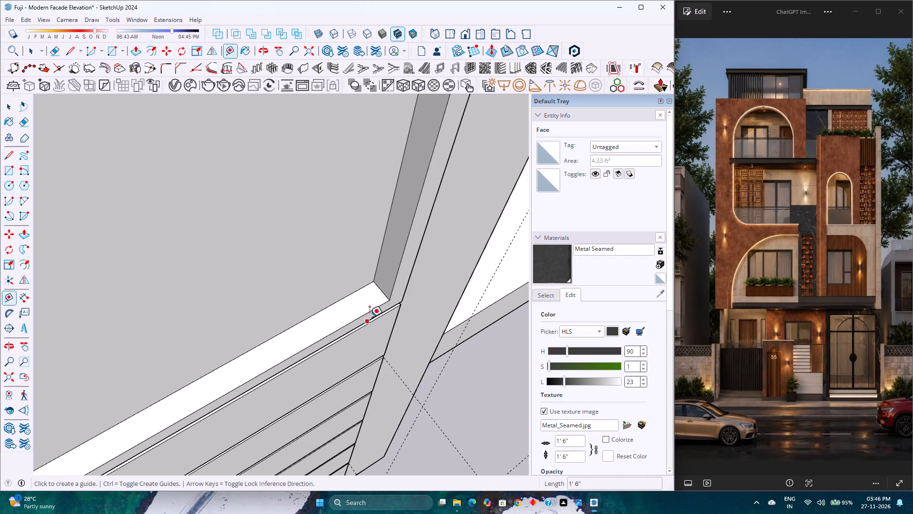
left_click(370, 310)
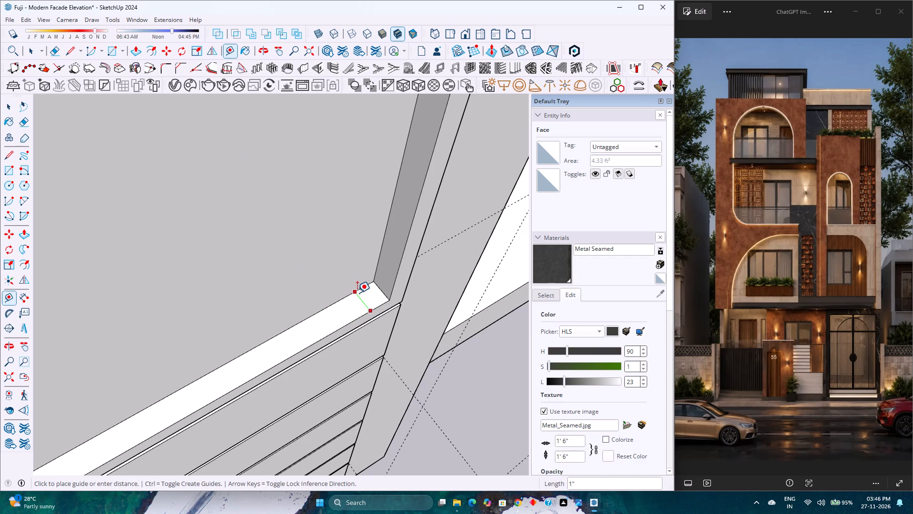
left_click(367, 303)
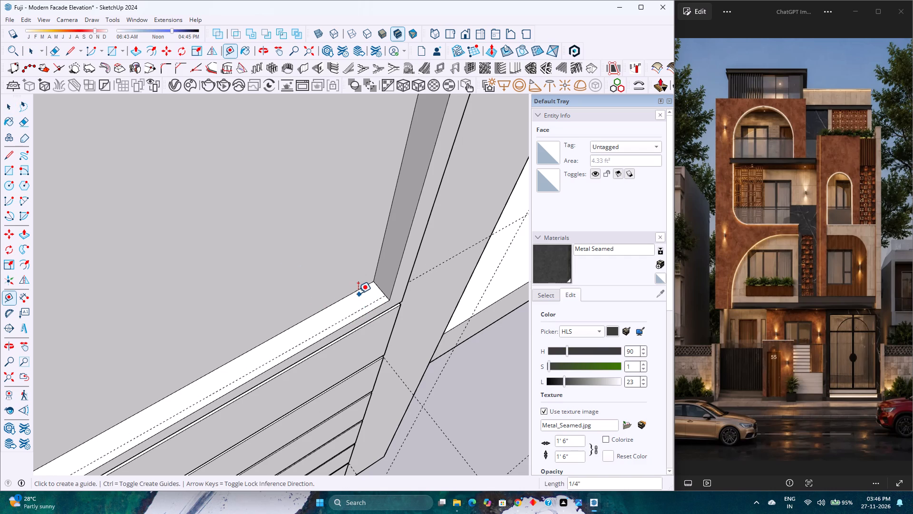
left_click(356, 291)
left_click(361, 298)
Place cross guides on the bottom ledge, one 1/2" from the recess's side end and another 0.5" beyond it.
scroll(379, 294, "up", 2)
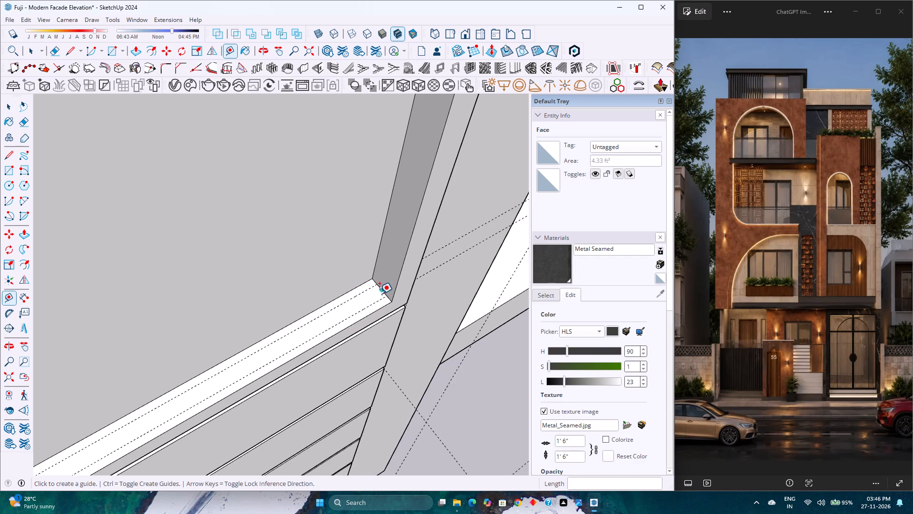
scroll(379, 294, "up", 5)
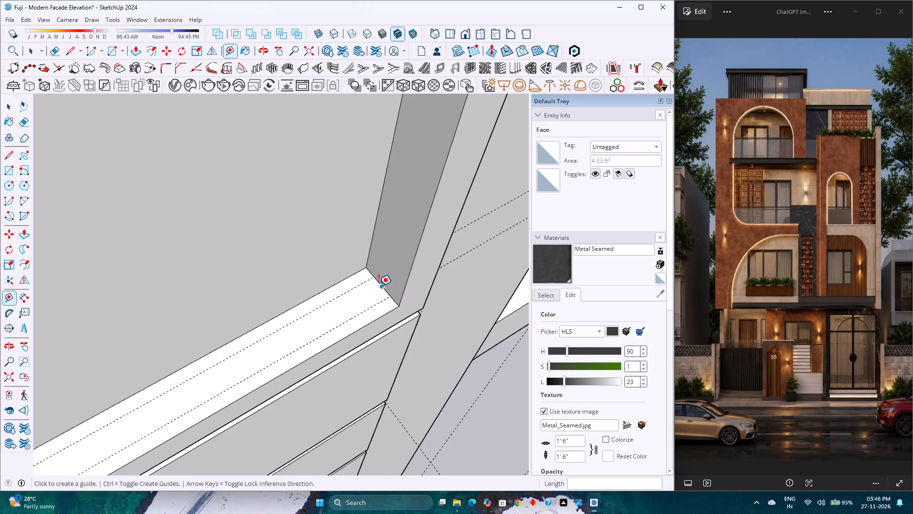
left_click(377, 284)
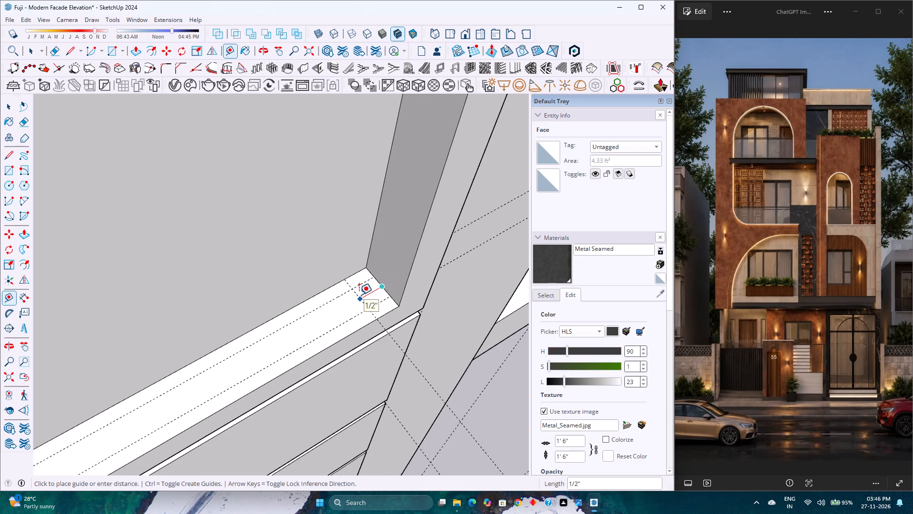
left_click(359, 295)
left_click(358, 297)
key("Escape")
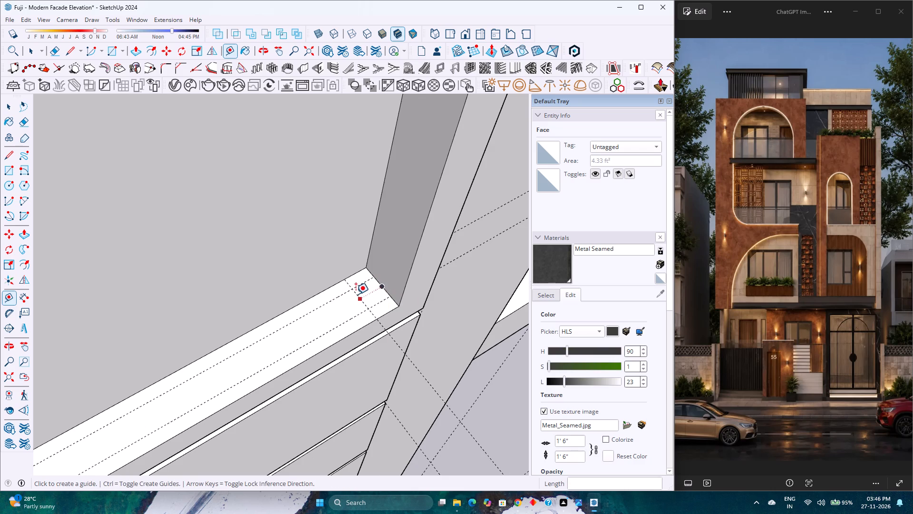
left_click(354, 292)
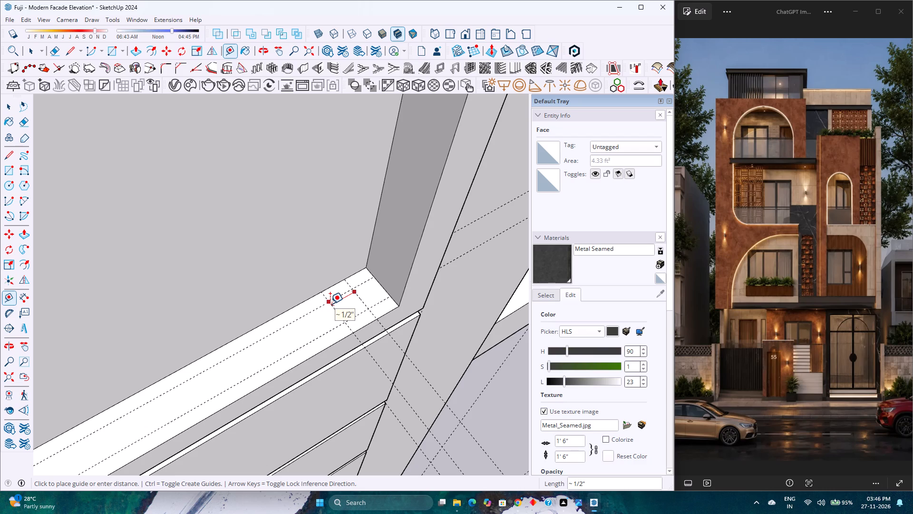
type("0.5")
key("Return")
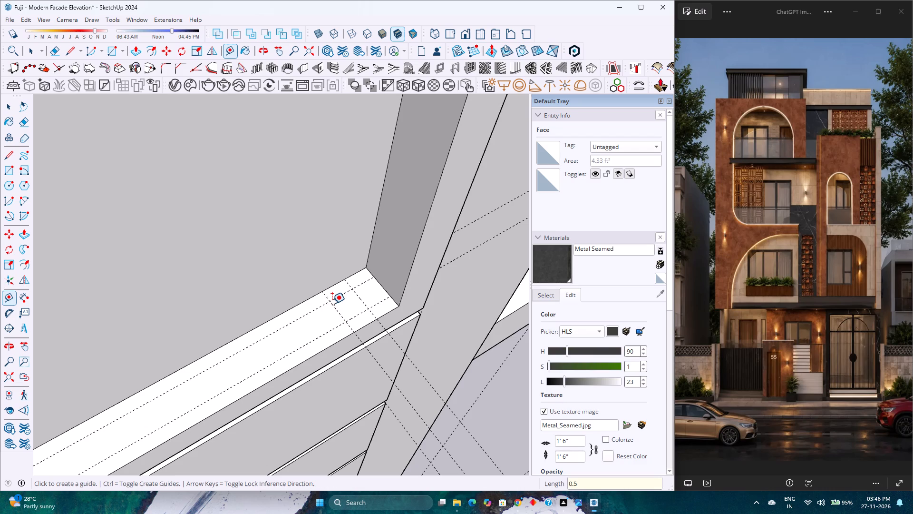
Draw a 1/2" by 1/2" square on the recess's bottom ledge between the guide intersections.
key("r")
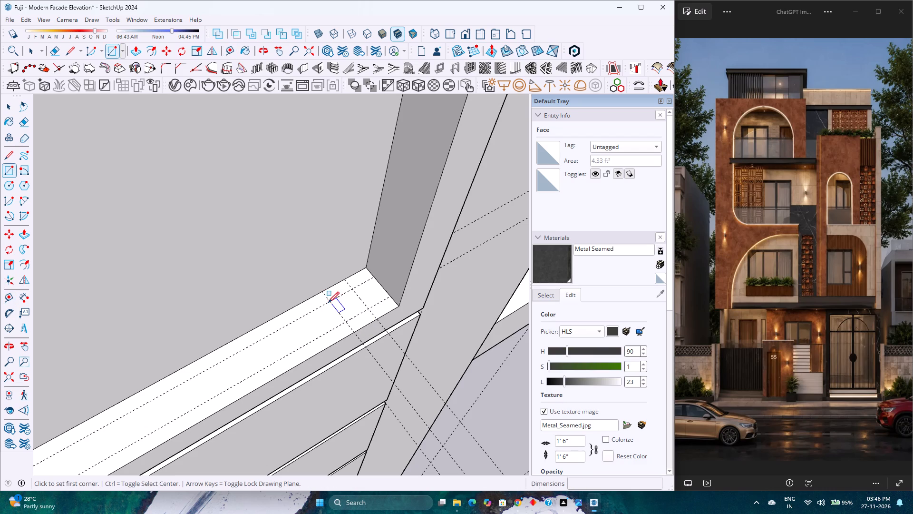
left_click(328, 302)
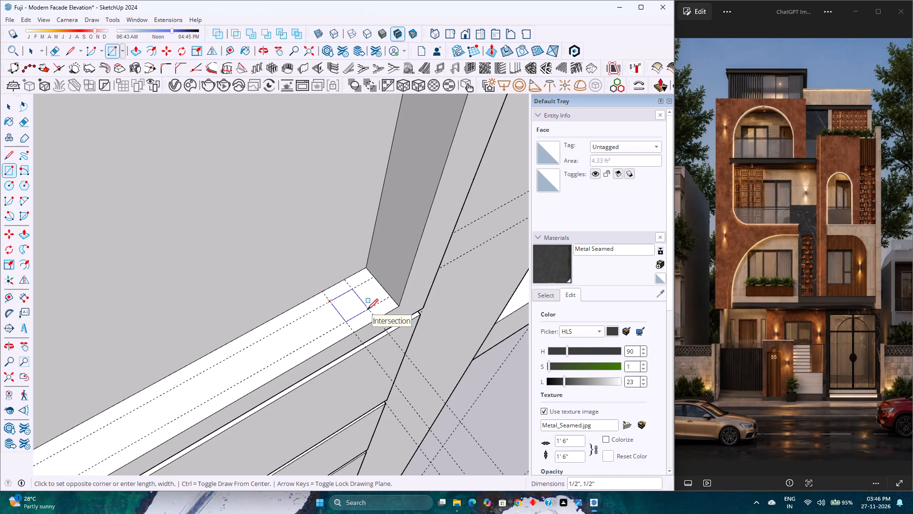
key("space")
left_click(349, 306)
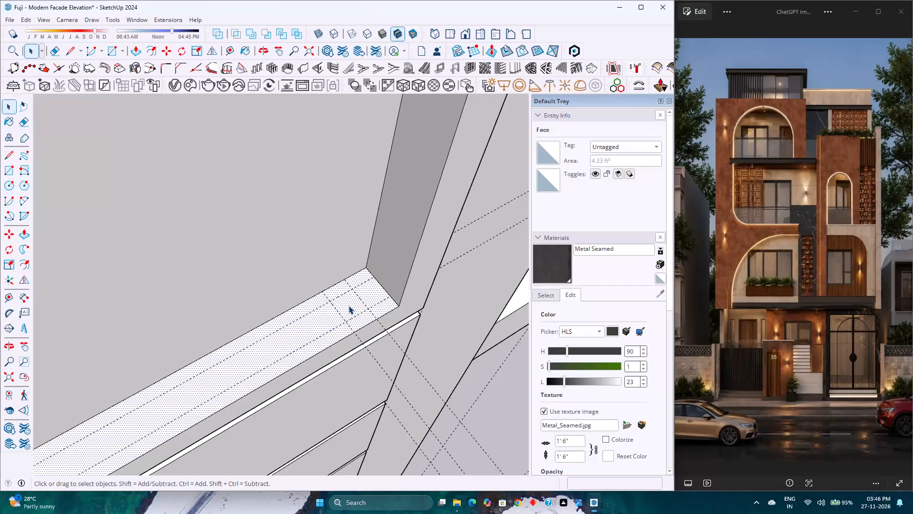
key("r")
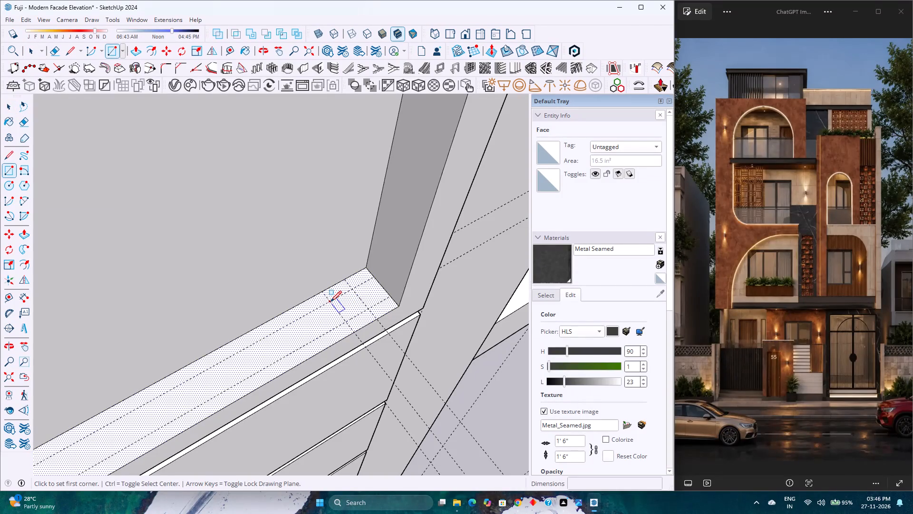
left_click(330, 301)
left_click(368, 309)
Copy the small square face 1" forward, out of the recess and in front of the wall.
key("space")
left_click(351, 304)
key("m")
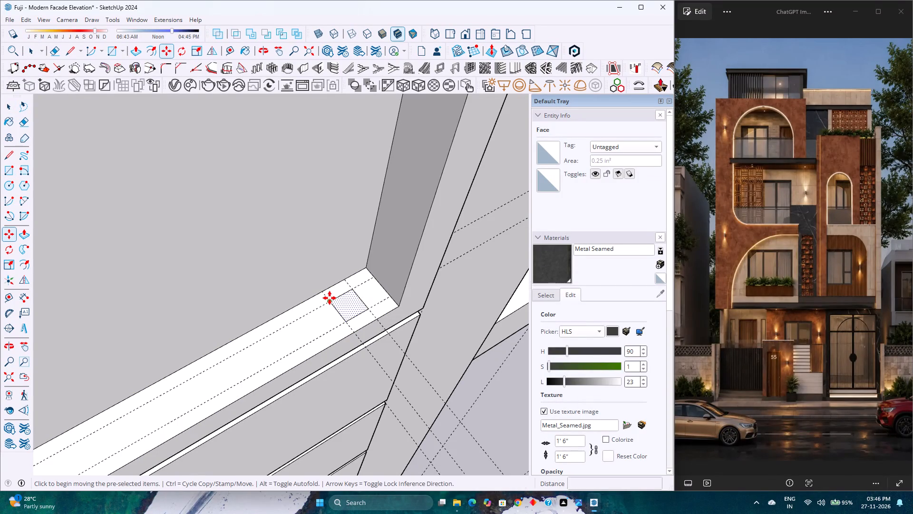
left_click(330, 298)
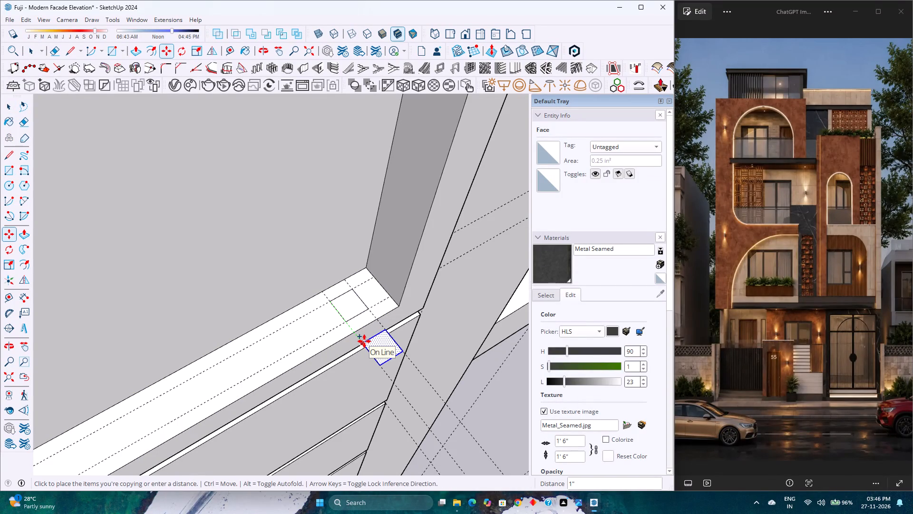
key("1")
key("Return")
key("space")
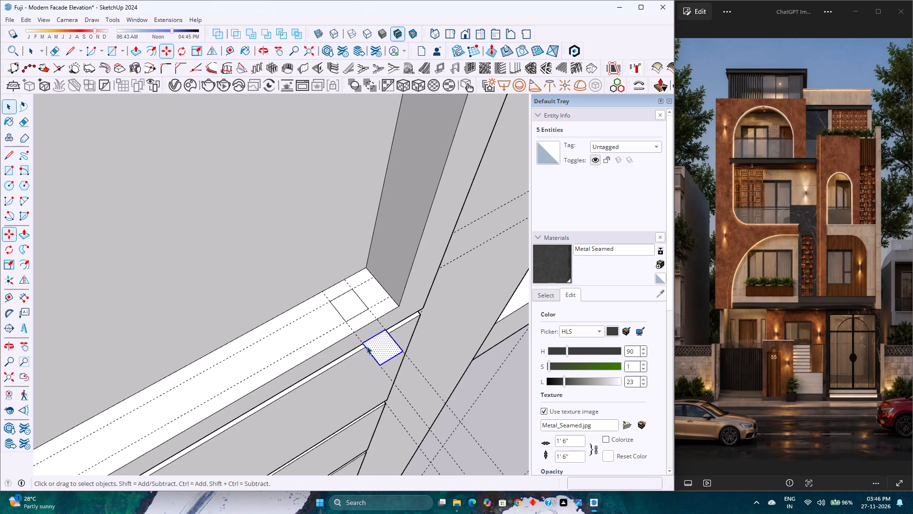
Make the copied square into a component with the definition name 6.
right_click(378, 345)
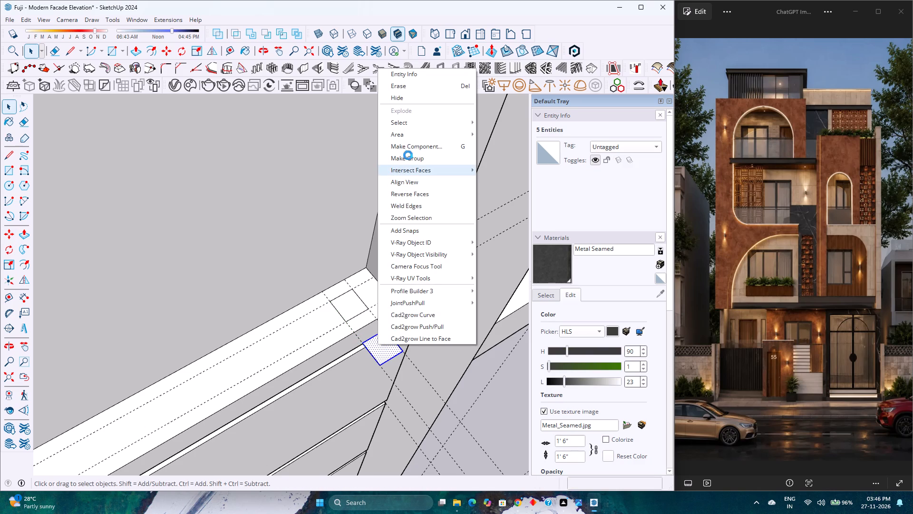
left_click(423, 148)
double_click(425, 148)
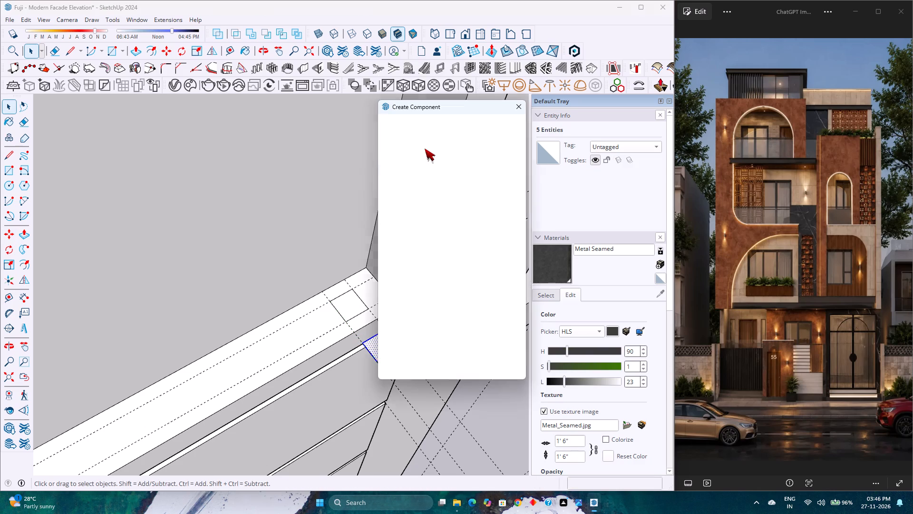
key("6")
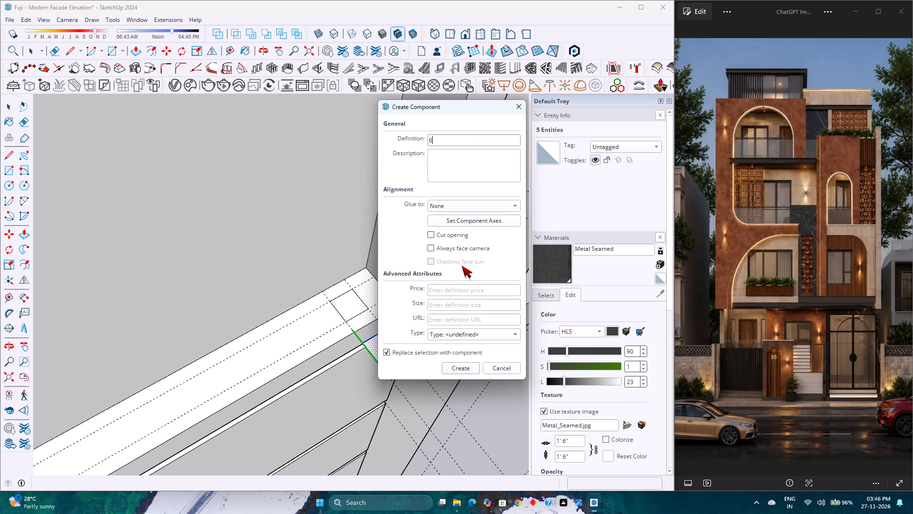
key("Return")
Wrap the copied square in a second component with the definition name 8.
left_click_drag(469, 145, 425, 151)
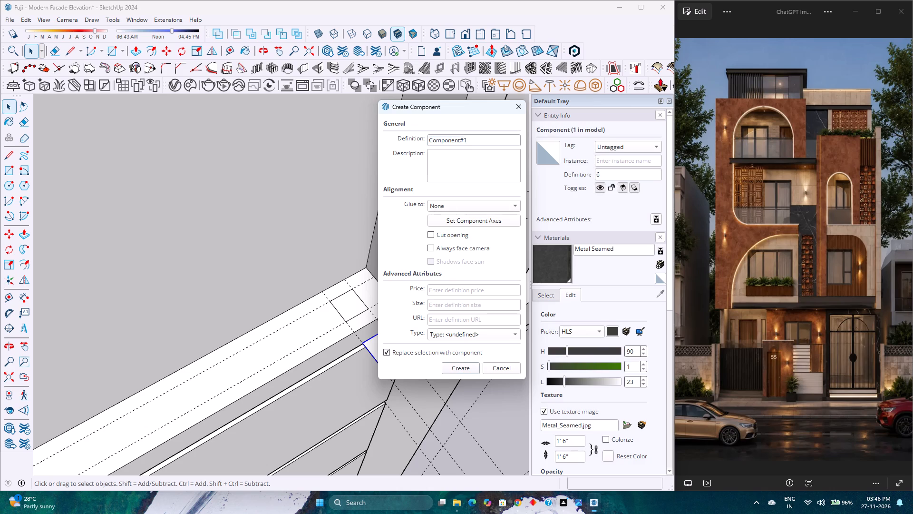
left_click_drag(425, 151, 412, 153)
left_click_drag(481, 144, 421, 142)
key("6")
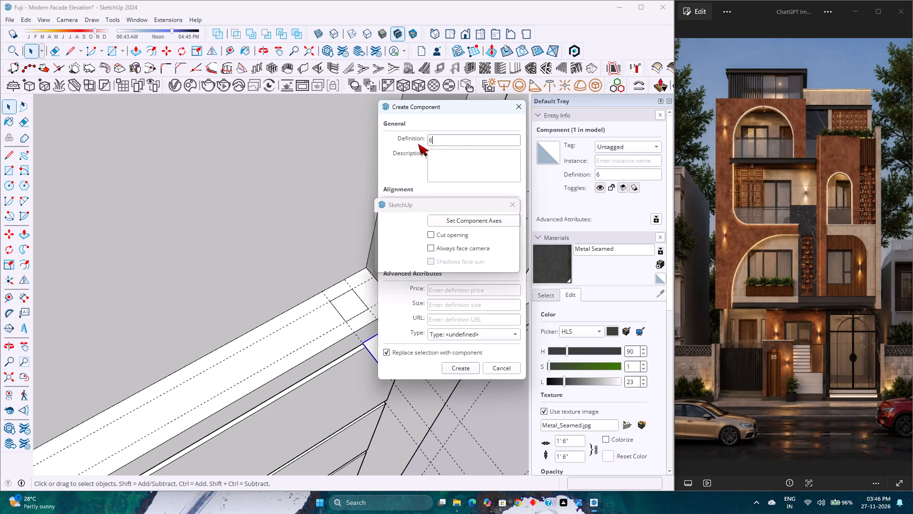
key("Return")
left_click(511, 203)
left_click_drag(473, 139, 413, 137)
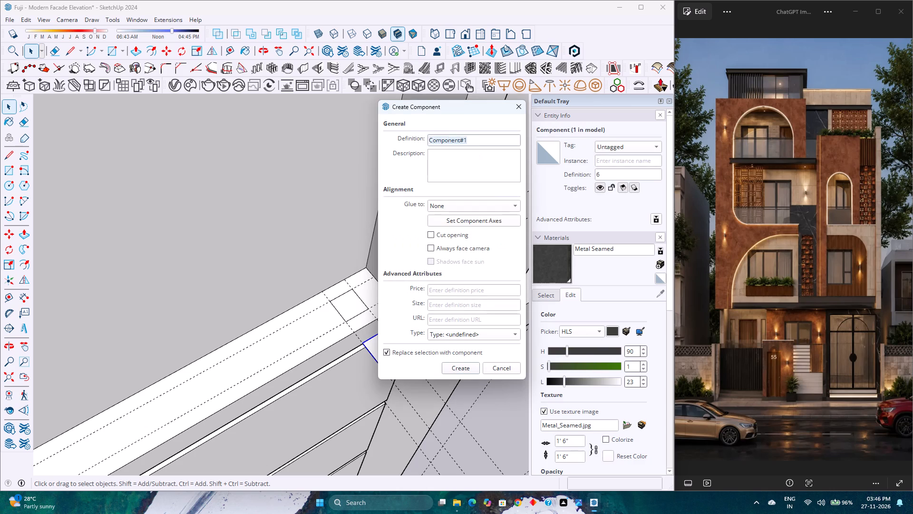
left_click_drag(413, 137, 401, 141)
key("8")
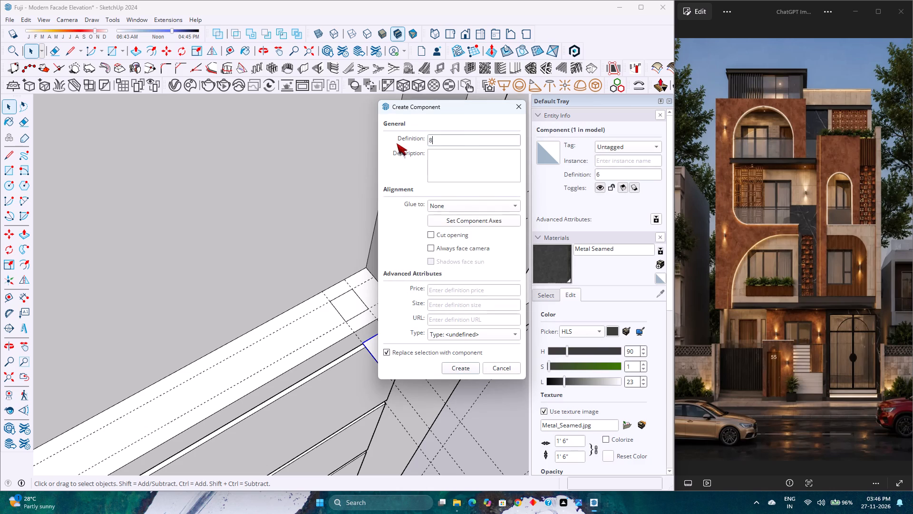
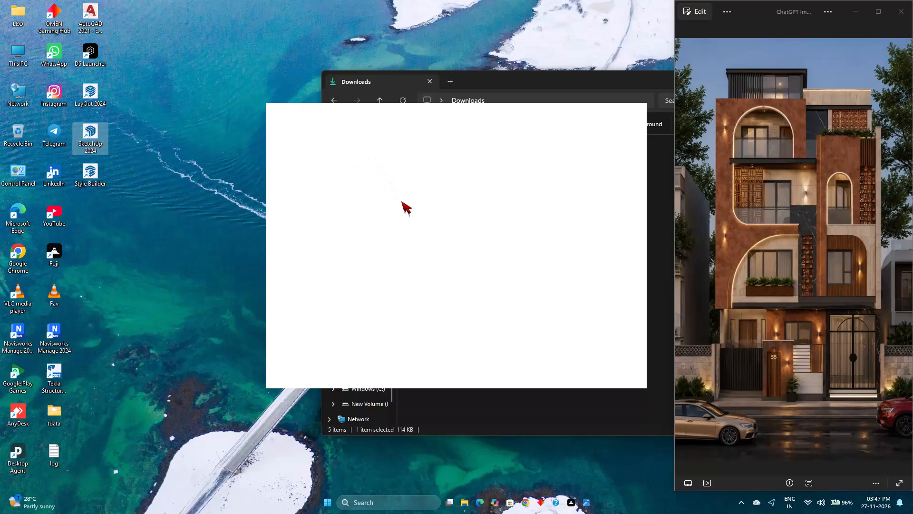
Minimize the Downloads window and reopen the recovered "Fuji - Modern Facade Elevation" model from SketchUp's recent files.
left_click(589, 81)
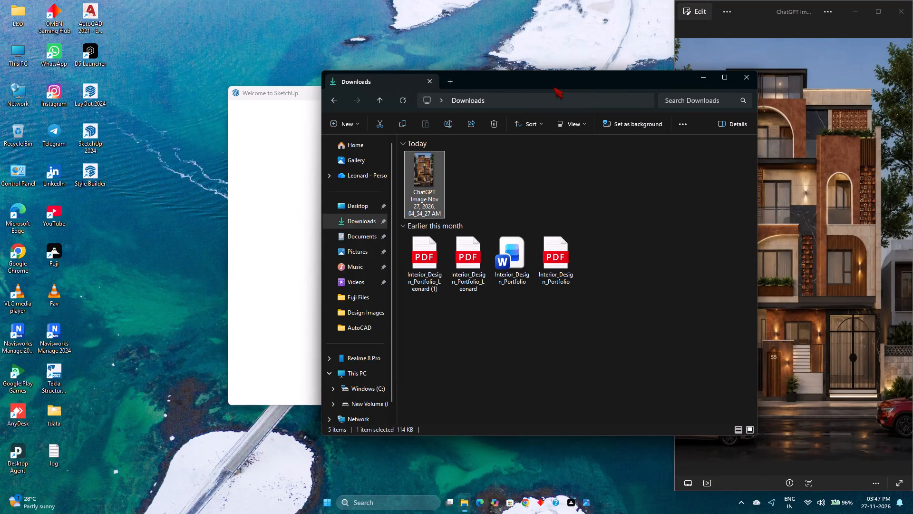
left_click(701, 79)
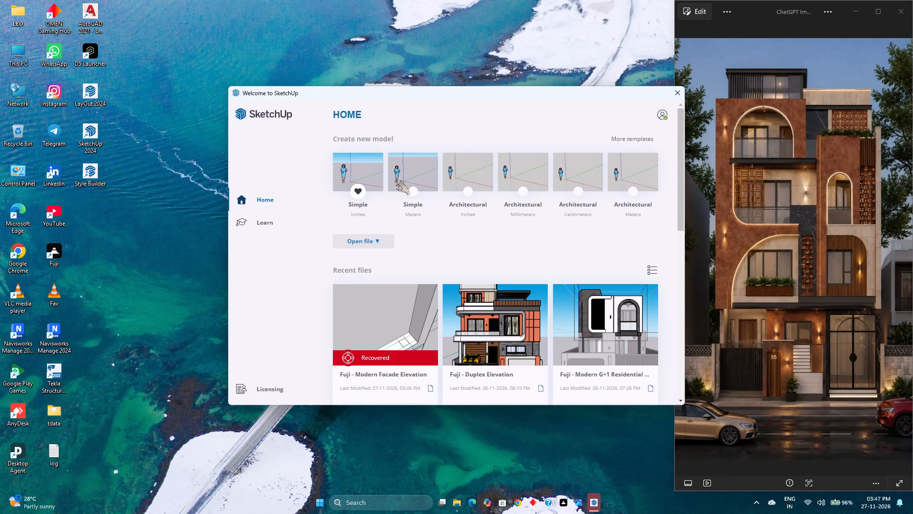
left_click(417, 306)
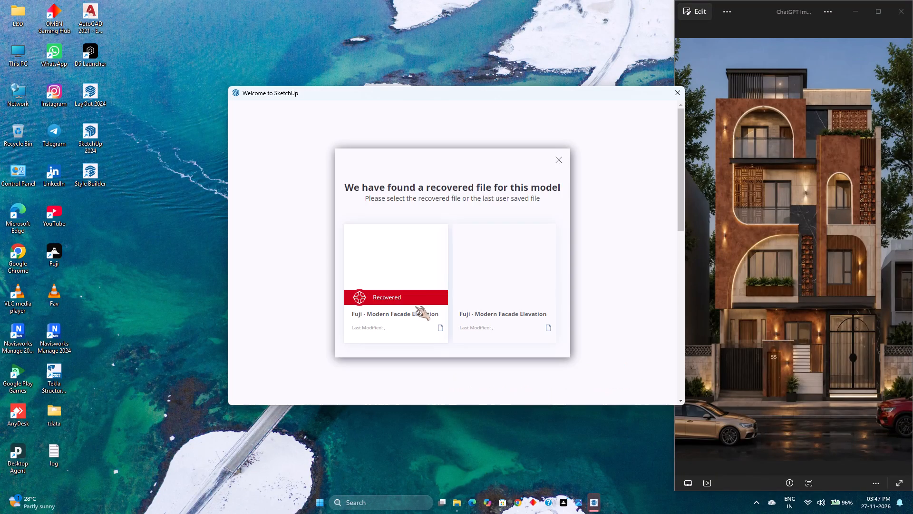
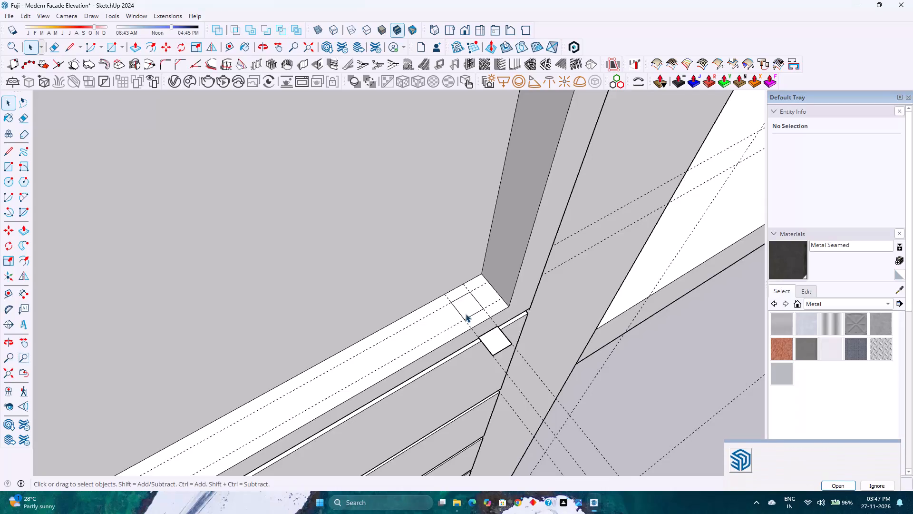
Open the wall group and delete the four edges of the stray square on the upper recess's bottom ledge.
double_click(466, 309)
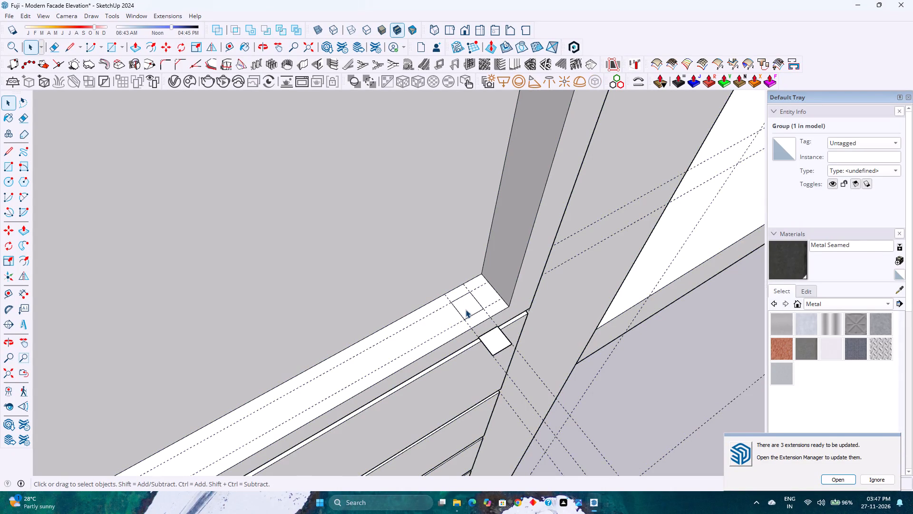
double_click(466, 306)
left_click(455, 316)
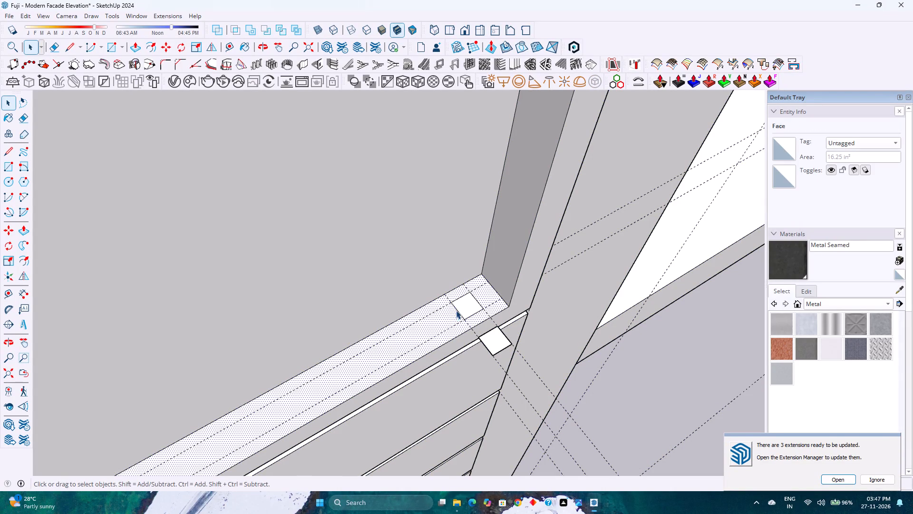
left_click(456, 310)
key("Delete")
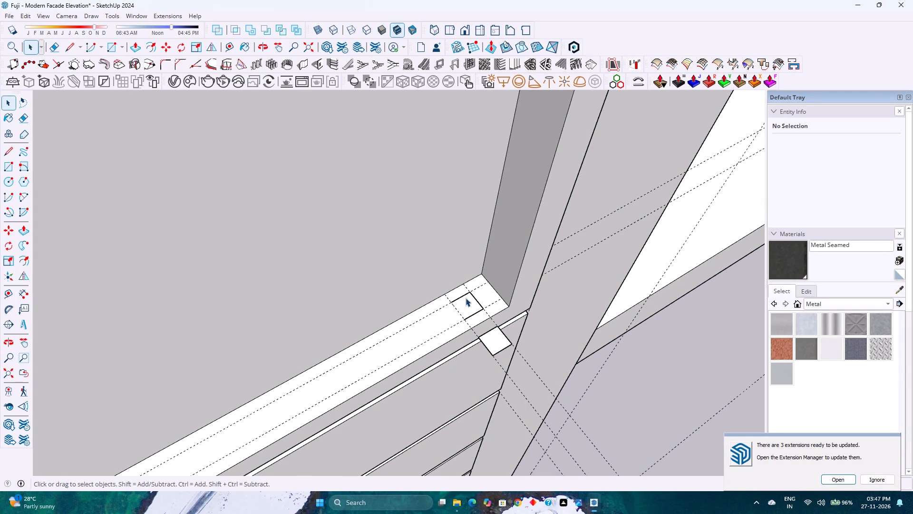
left_click(464, 294)
key("Delete")
left_click(476, 301)
key("Delete")
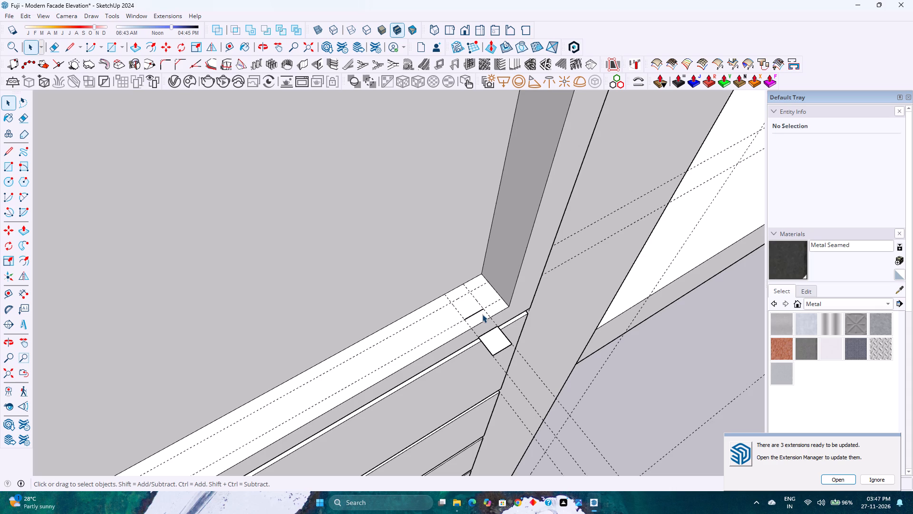
left_click(478, 311)
key("Delete")
Make the loose square face below the ledge, with its edges, a component named 8.
left_click(500, 346)
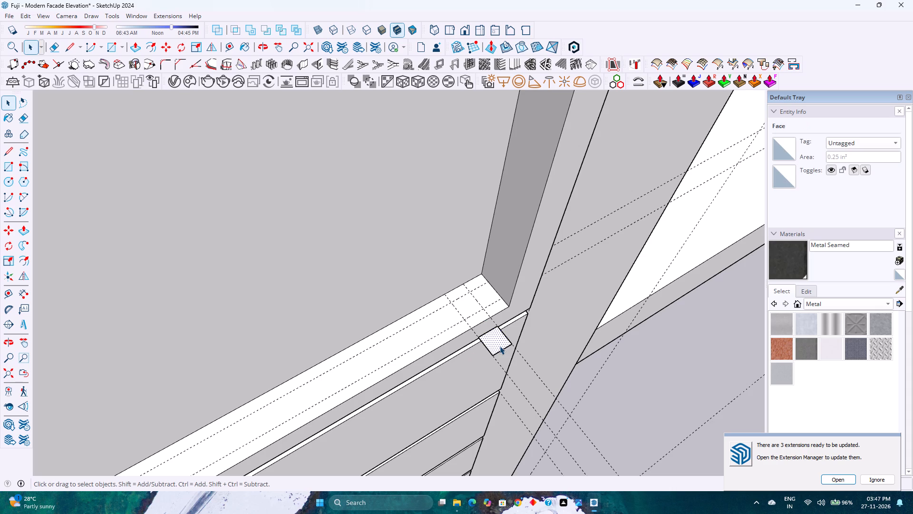
triple_click(500, 346)
right_click(500, 346)
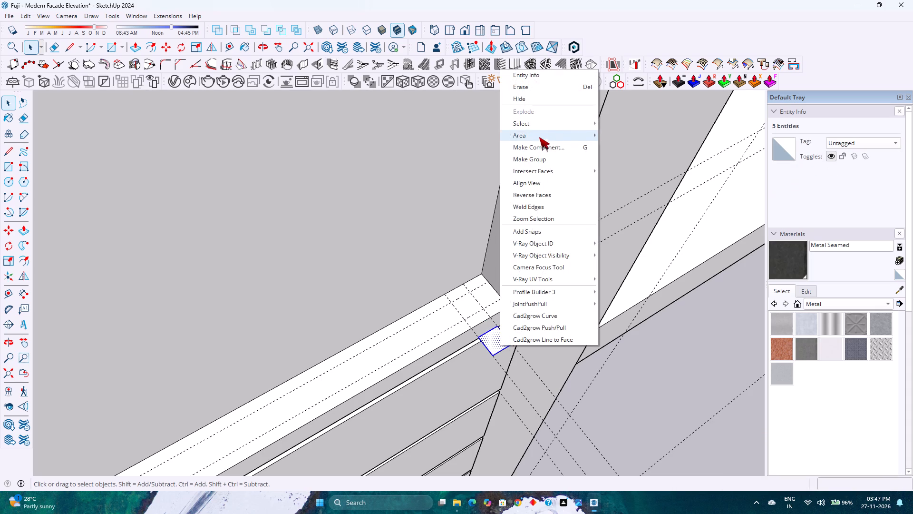
left_click(535, 147)
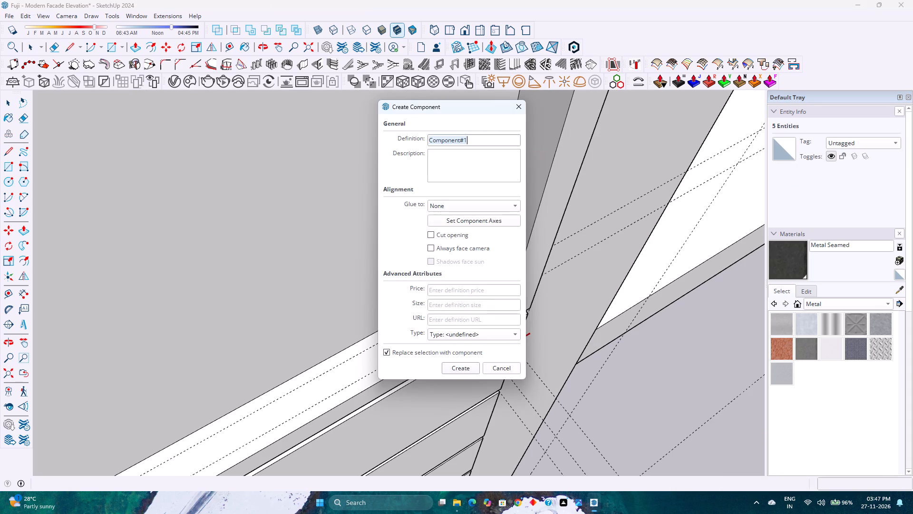
key("8")
key("Return")
key("comma")
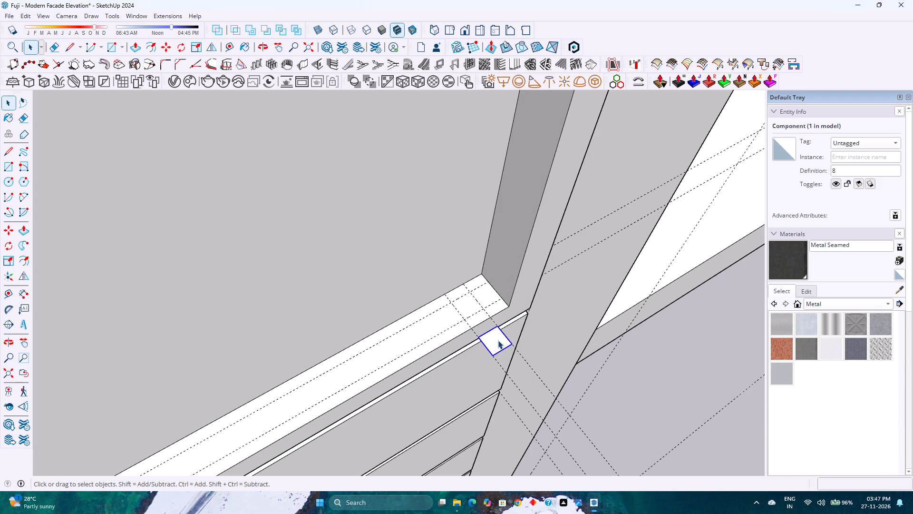
Move the square component 1" back onto the recess ledge, aligning its corner with the crossing guide lines.
left_click(497, 339)
key("m")
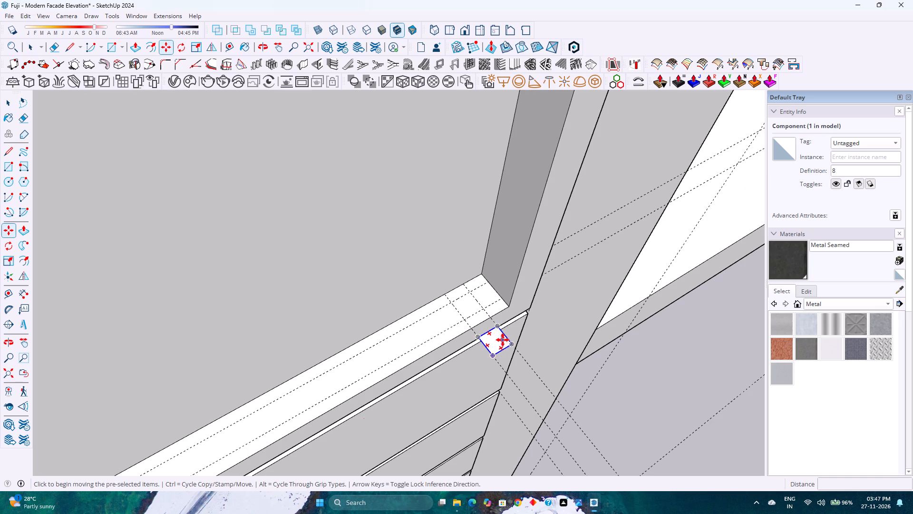
left_click(496, 327)
left_click(474, 290)
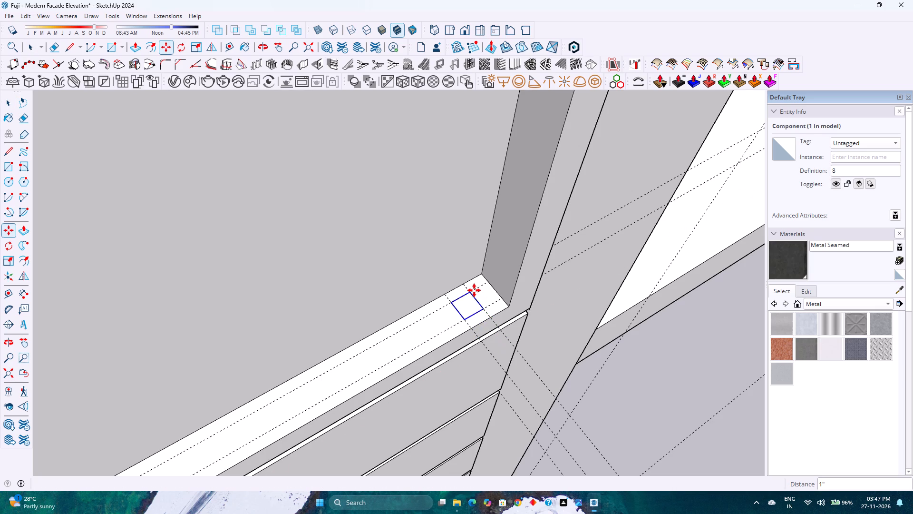
key("space")
Add a guide line 0.5" in from the opposite end of the recess ledge.
scroll(474, 288, "down", 9)
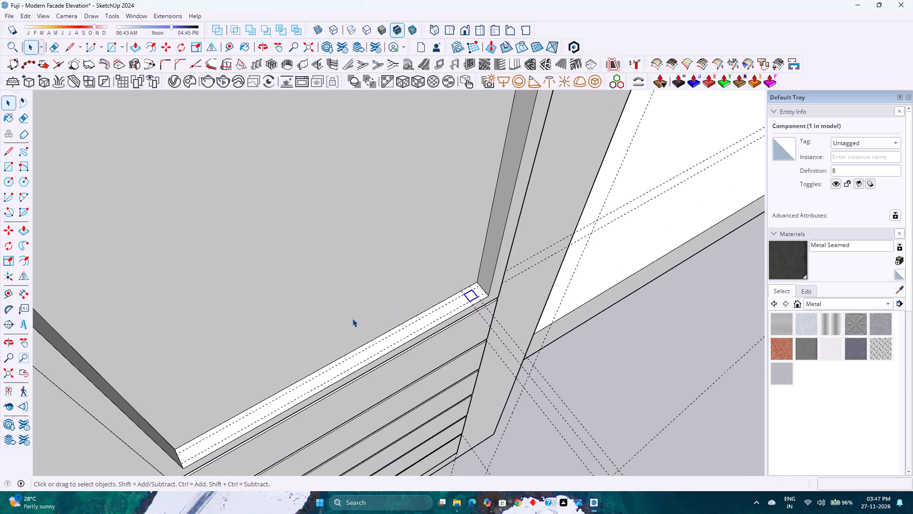
scroll(356, 305, "down", 3)
middle_click_drag(270, 347, 310, 303, "shift")
middle_click(310, 303, "shift")
middle_click_drag(353, 335, 191, 337)
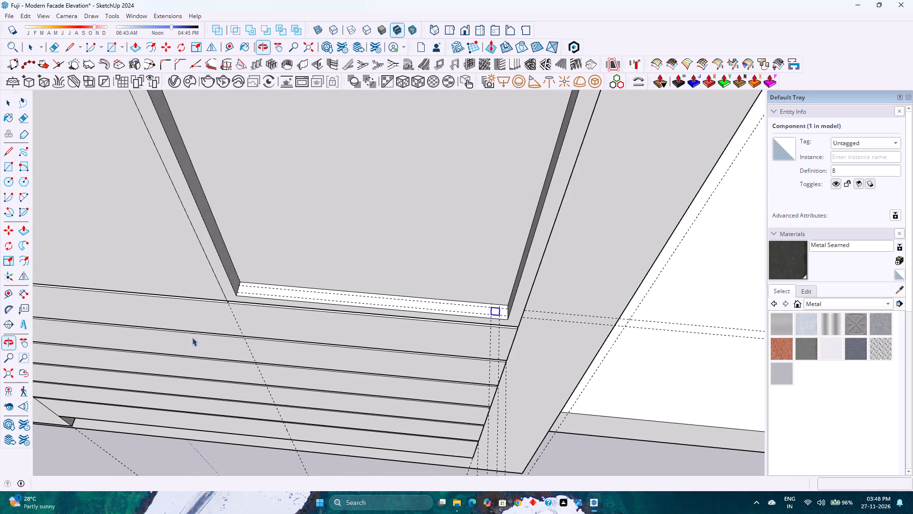
scroll(223, 335, "up", 1)
left_click(233, 41)
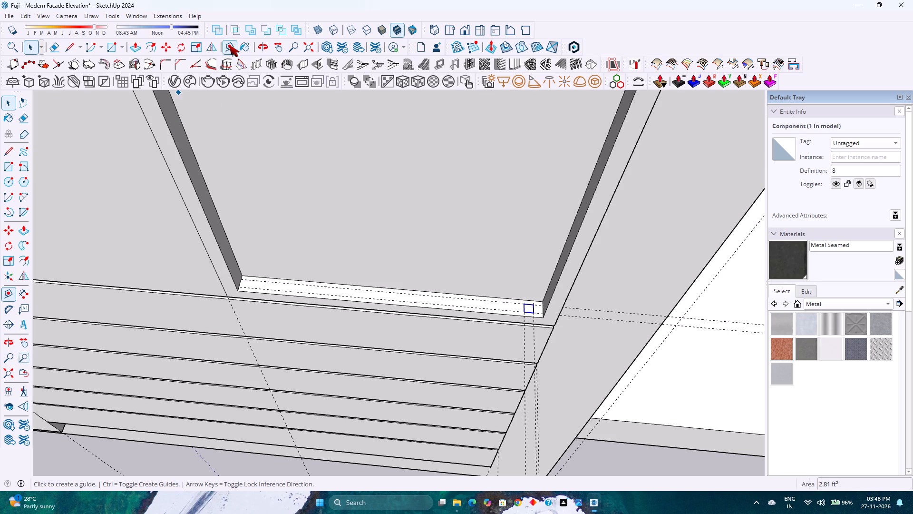
scroll(241, 305, "up", 10)
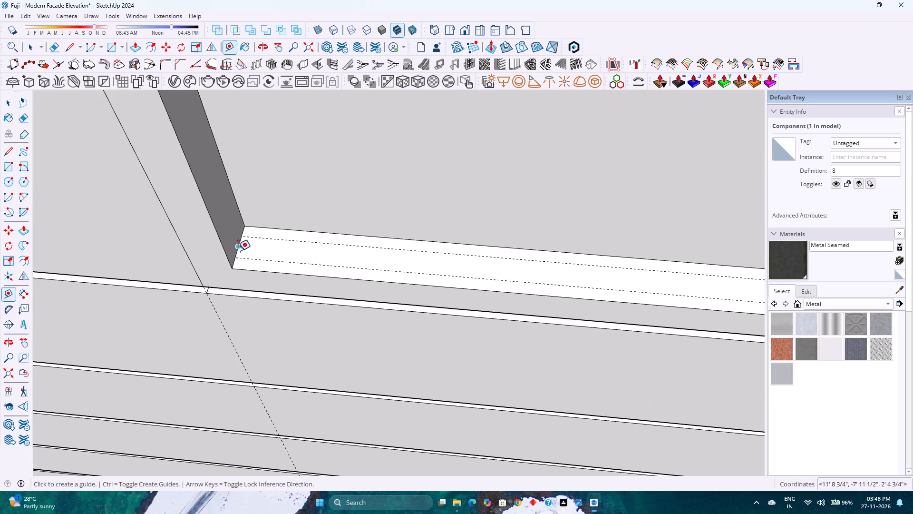
left_click(239, 247)
key("0")
type(".5")
key("Return")
scroll(241, 263, "down", 10)
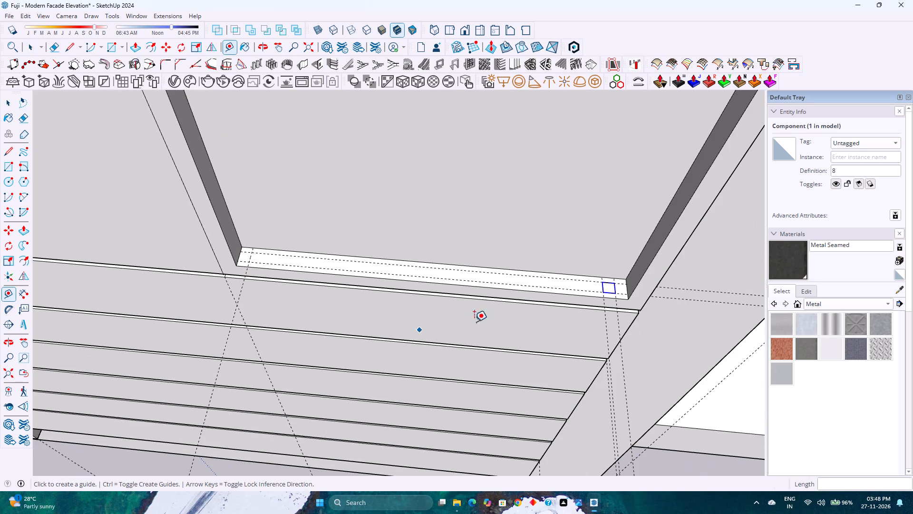
Copy the square to the 0.5" guide at the ledge's far end and divide the span into 15 equal spacings of copies.
key("m")
scroll(611, 289, "up", 2)
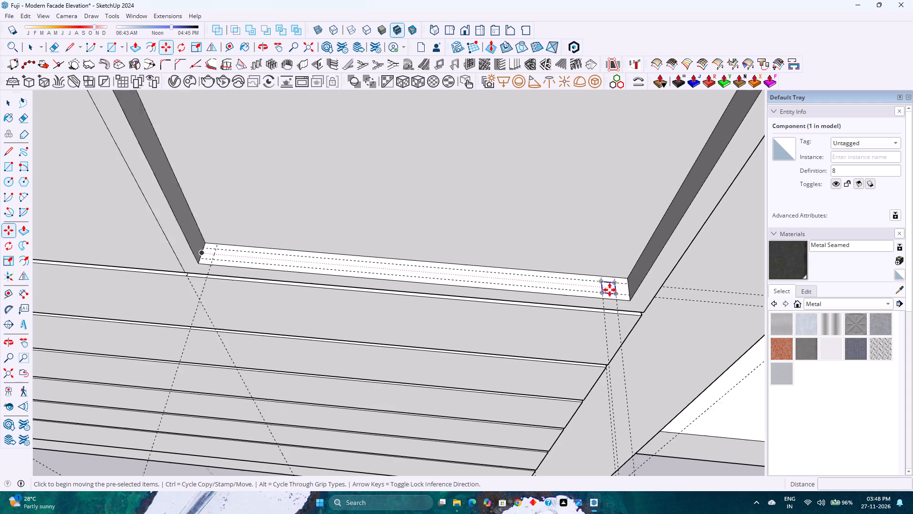
left_click(603, 293)
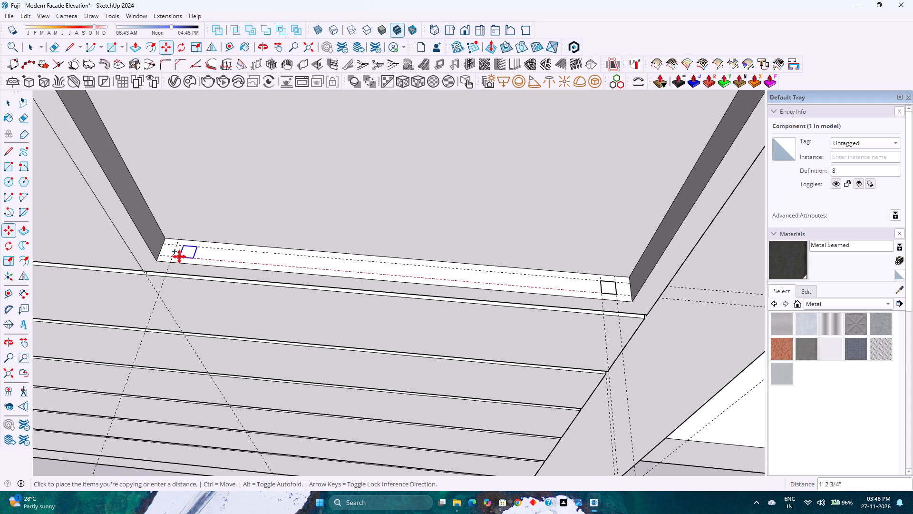
left_click(170, 256)
key("slash")
type("10")
key("Return")
type("/20")
key("Return")
key("slash")
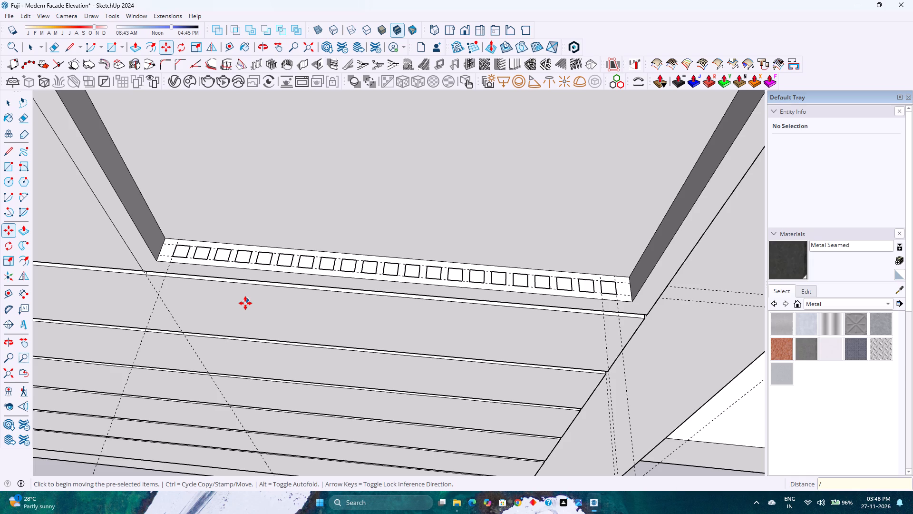
key("1")
key("5")
key("Return")
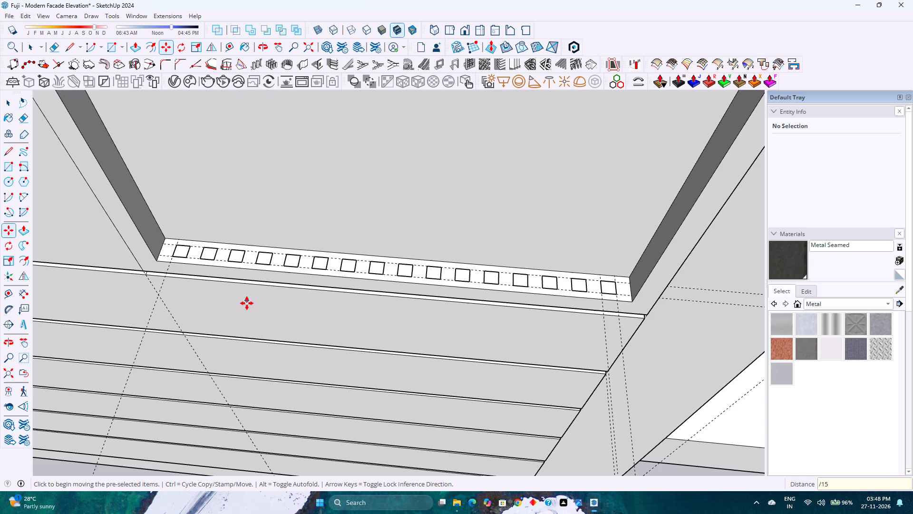
key("space")
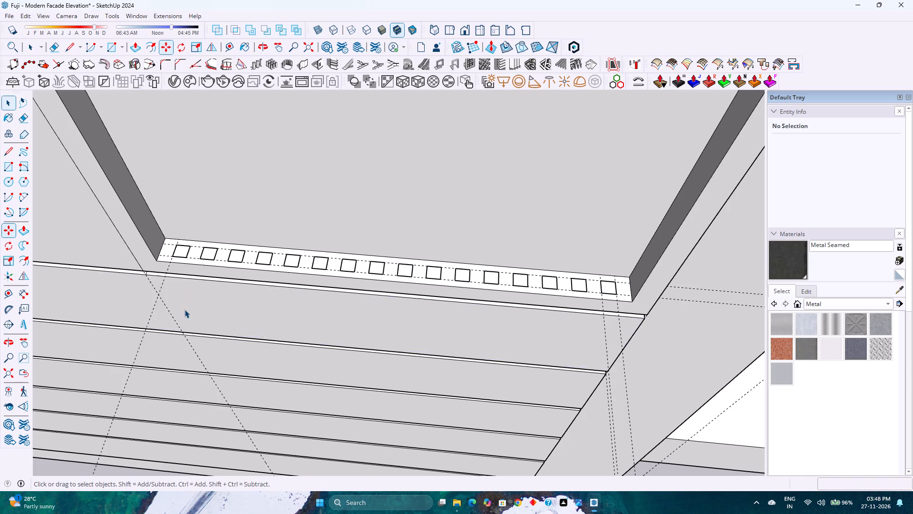
Extrude the square component's face up to the top of the recess, turning all the copies into full-height vertical bars.
scroll(180, 271, "up", 4)
double_click(180, 247)
scroll(180, 247, "up", 4)
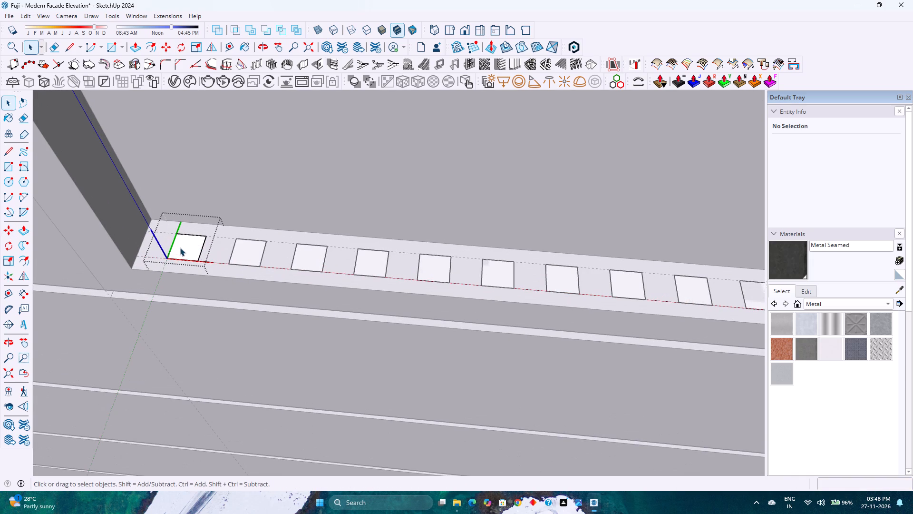
key("p")
left_click(180, 247)
scroll(187, 224, "down", 13)
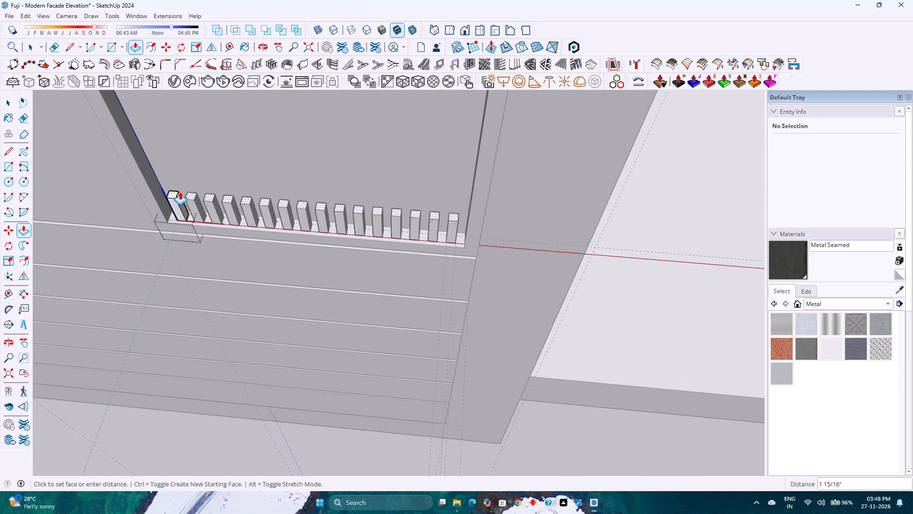
scroll(180, 191, "down", 3)
middle_click_drag(186, 187, 273, 370, "shift")
middle_click(277, 367)
scroll(294, 336, "down", 3)
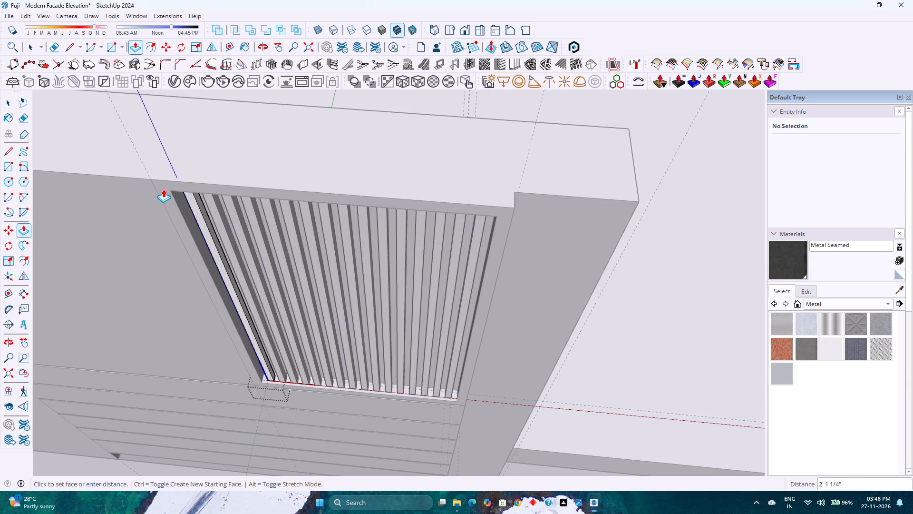
left_click(172, 191)
scroll(328, 307, "down", 2)
key("space")
scroll(328, 306, "down", 3)
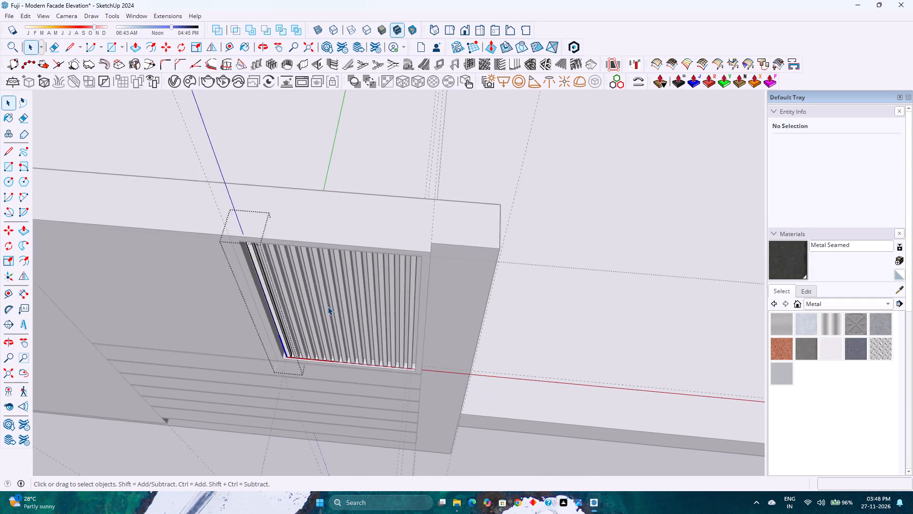
key("Escape")
Push the front face of one bar component inward 0.25" to slim all the bars.
scroll(350, 288, "down", 2)
middle_click_drag(316, 329, 396, 208)
middle_click_drag(400, 204, 407, 198)
scroll(401, 256, "down", 3)
middle_click_drag(360, 340, 339, 263)
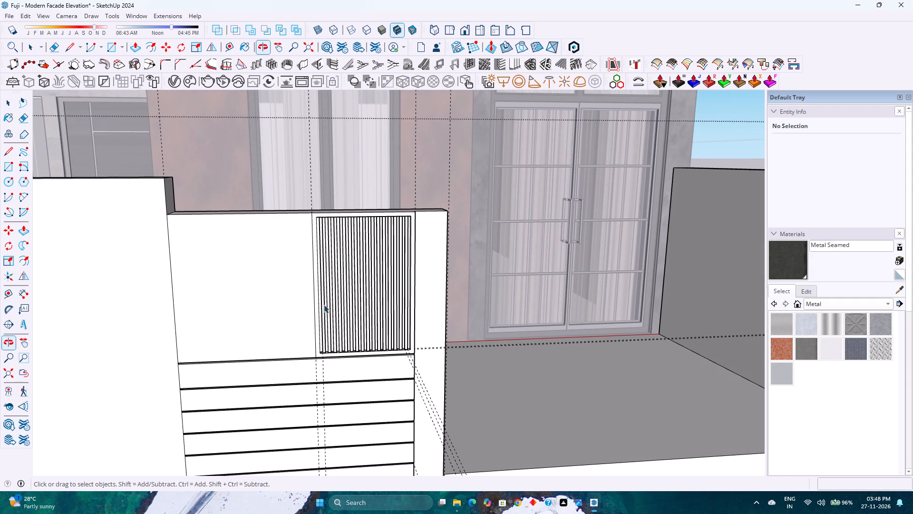
middle_click_drag(359, 329, 545, 379)
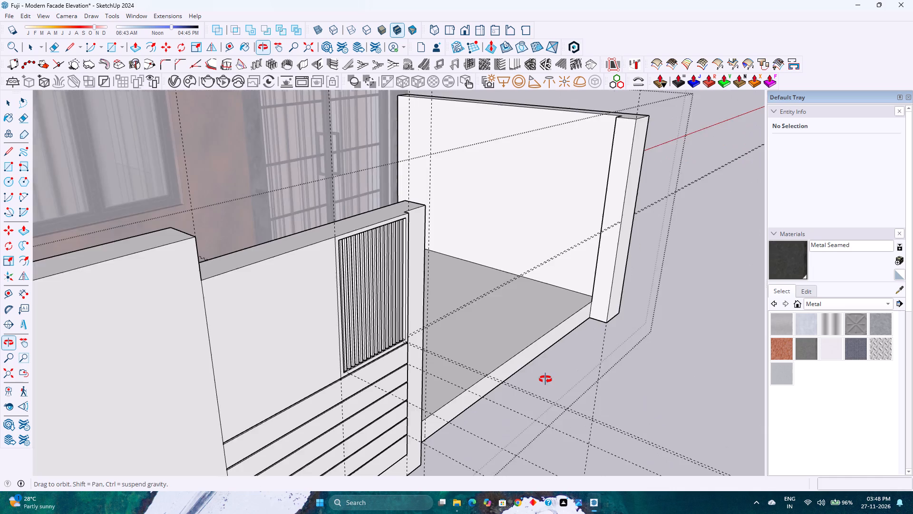
middle_click_drag(545, 379, 555, 383)
scroll(385, 356, "up", 2)
middle_click_drag(385, 356, 347, 439)
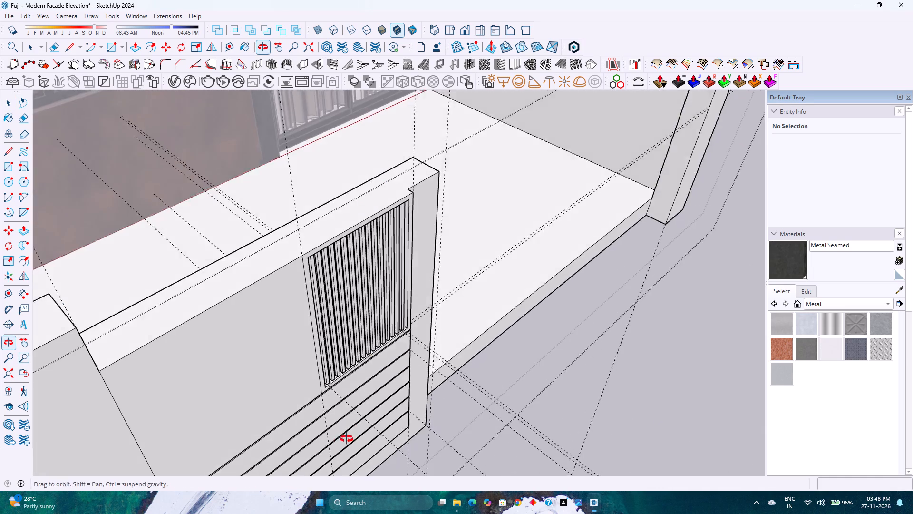
middle_click_drag(347, 439, 346, 439)
scroll(370, 336, "up", 11)
double_click(375, 349)
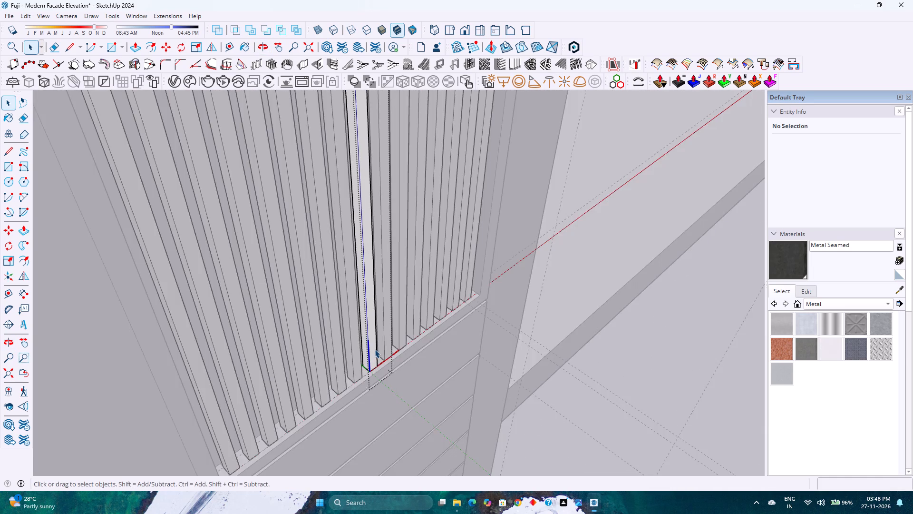
scroll(375, 349, "up", 2)
key("p")
left_click(370, 352)
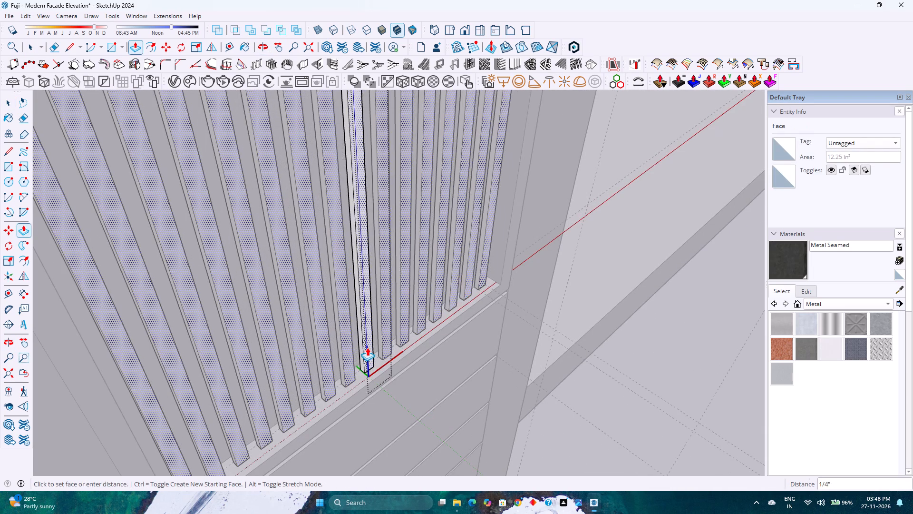
type("0.25")
key("Return")
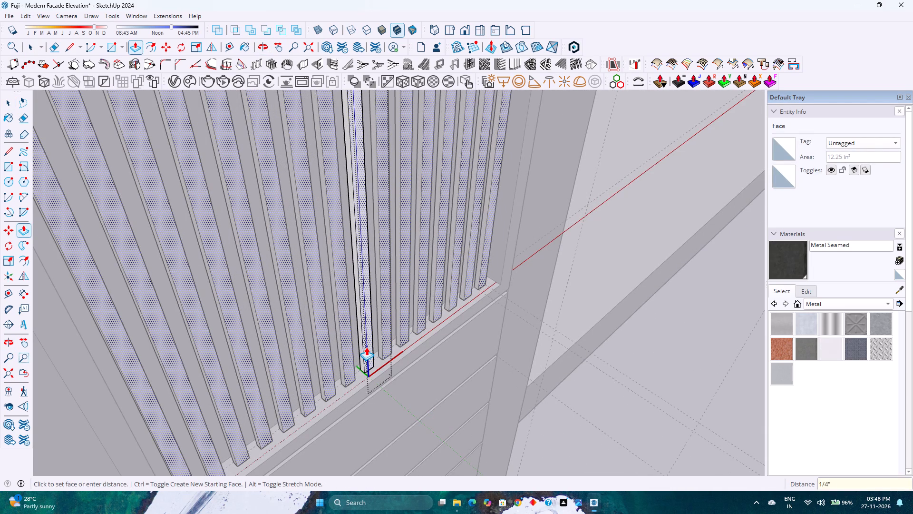
key("space")
key("Escape")
Examine the slimmed bars, their lower ends on the ledge and their fit within the recessed upper panel.
scroll(366, 371, "down", 3)
middle_click_drag(381, 362, 262, 382)
middle_click(262, 382)
scroll(285, 369, "down", 2)
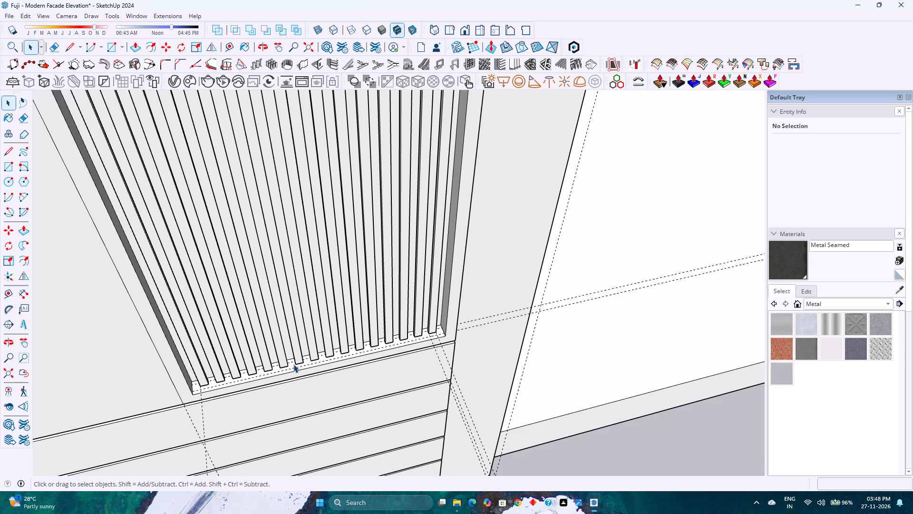
scroll(295, 366, "up", 2)
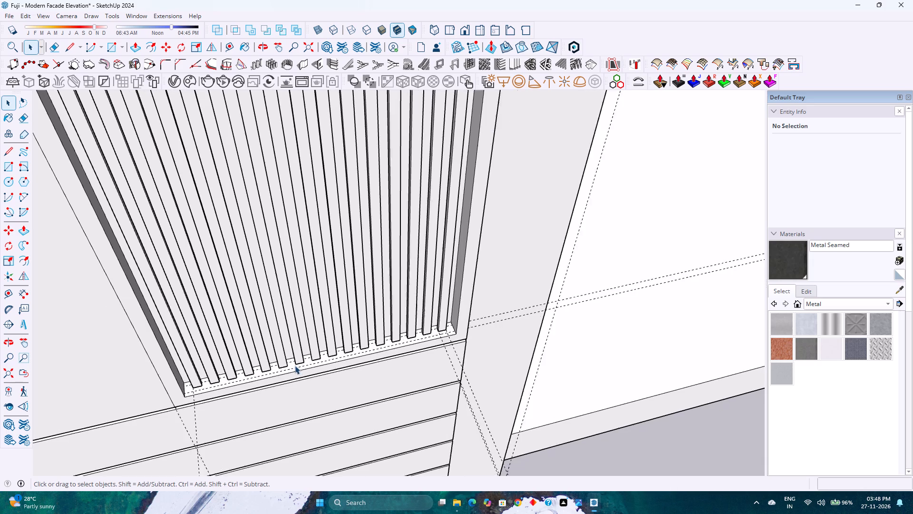
scroll(295, 366, "down", 4)
scroll(295, 366, "up", 3)
scroll(295, 366, "down", 8)
middle_click_drag(292, 367, 425, 310, "shift")
middle_click(426, 310, "shift")
scroll(419, 313, "down", 2)
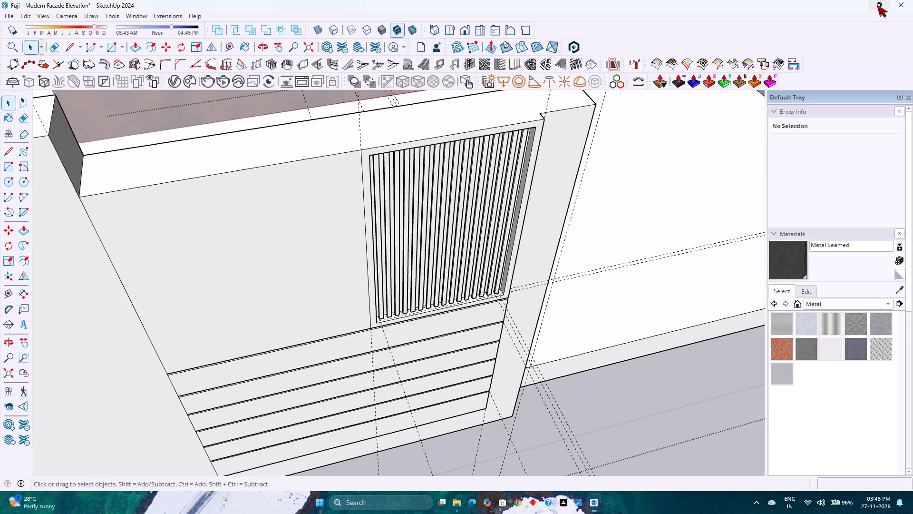
Arrange the model window side by side with the facade reference image, giving the model the wider share of the screen.
left_click(832, 73)
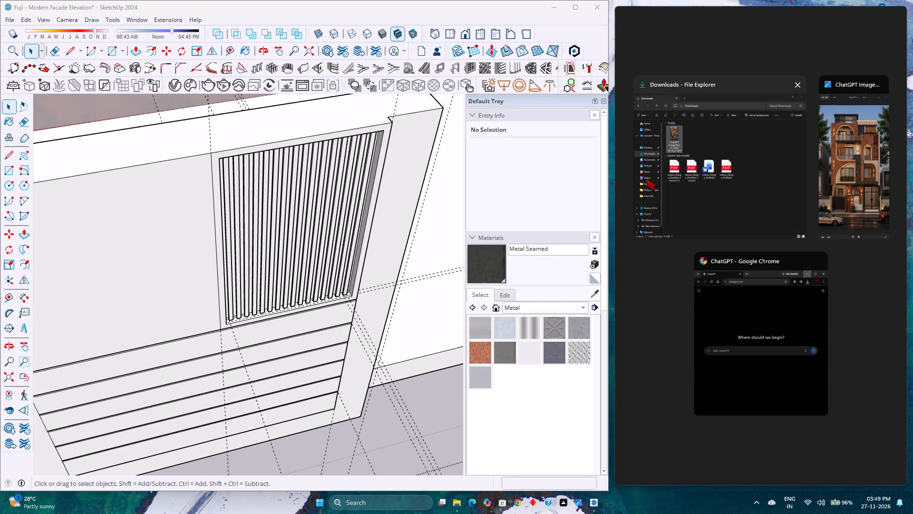
left_click(844, 173)
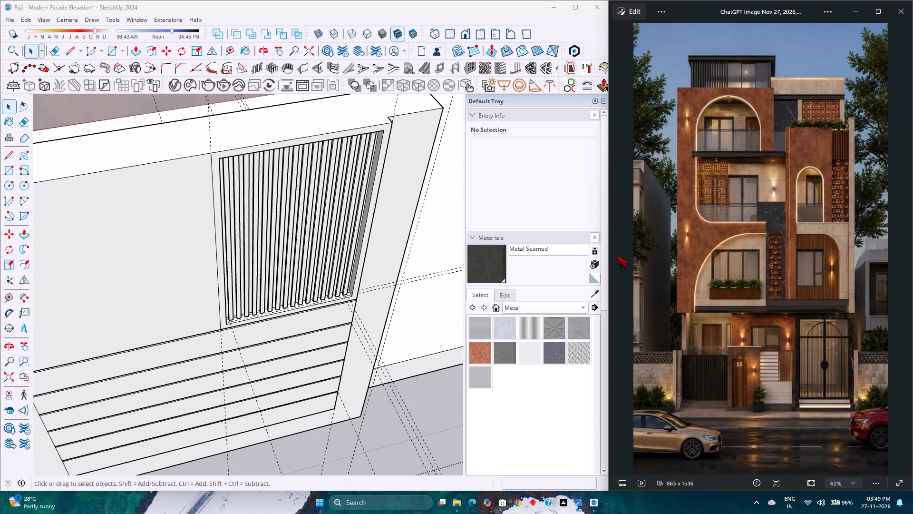
left_click_drag(606, 252, 769, 238)
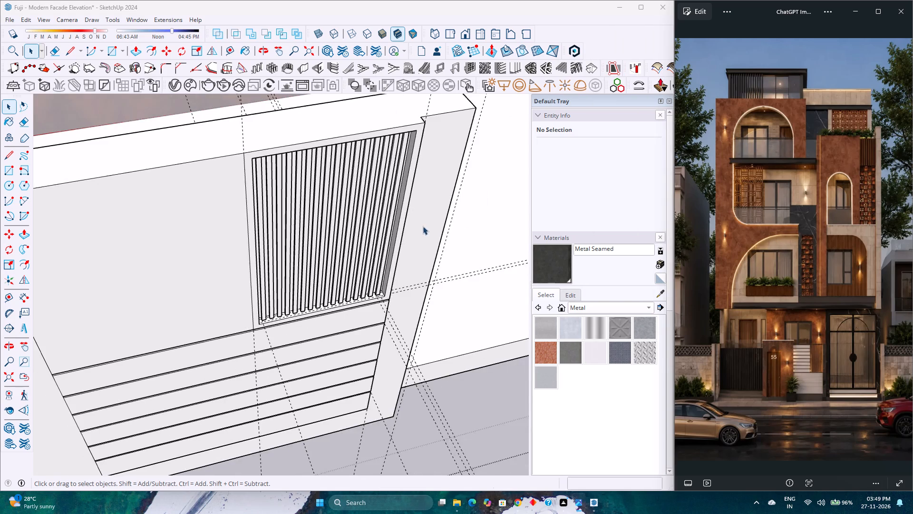
scroll(422, 226, "down", 4)
middle_click_drag(410, 304, 379, 219)
scroll(379, 217, "down", 4)
middle_click_drag(383, 221, 348, 165)
middle_click(348, 165)
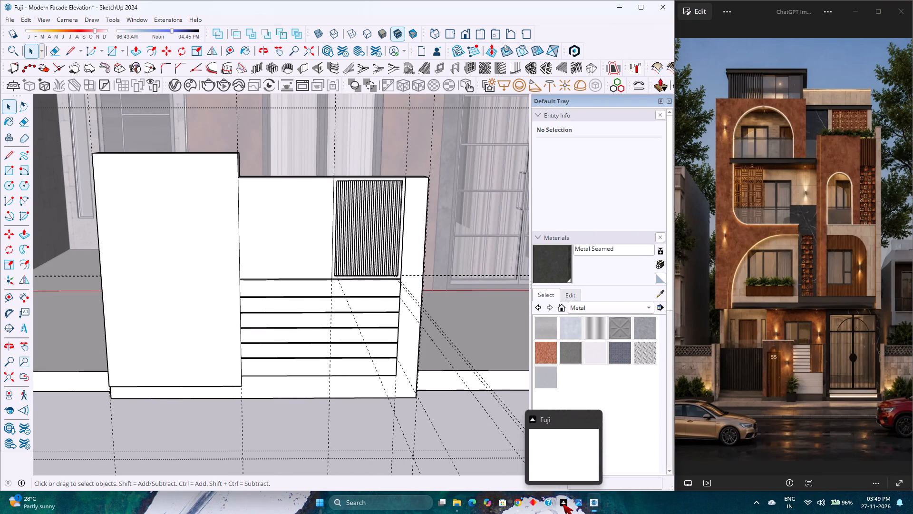
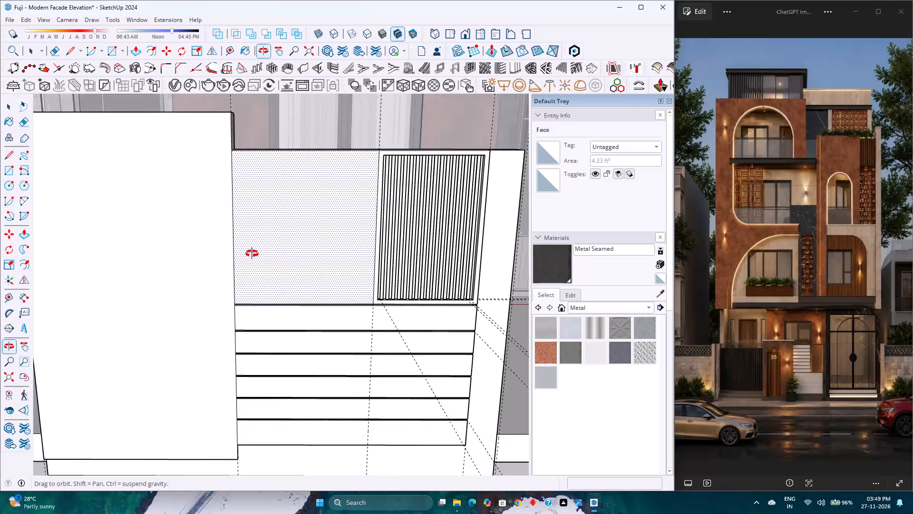
Group all instances of the vertical bar component with the surrounding frame face and the recess's four inner side faces.
scroll(272, 247, "down", 7)
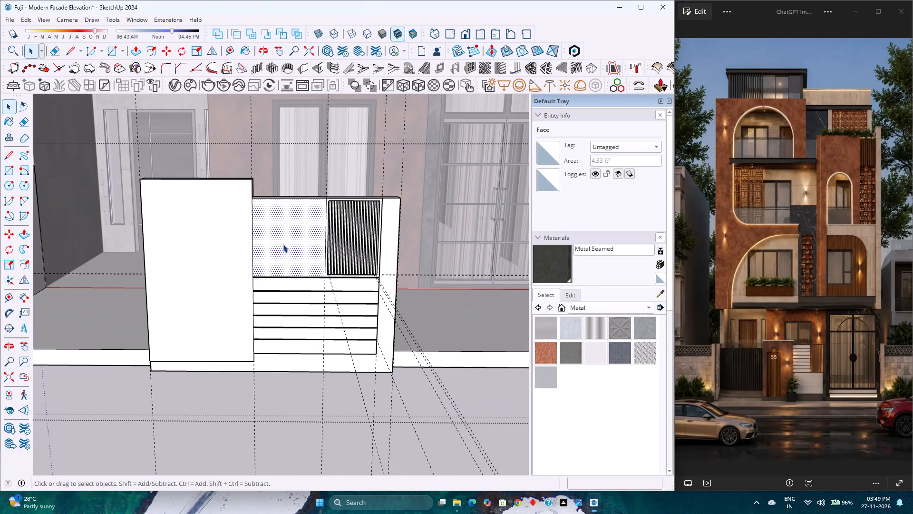
middle_click_drag(292, 246, 280, 274)
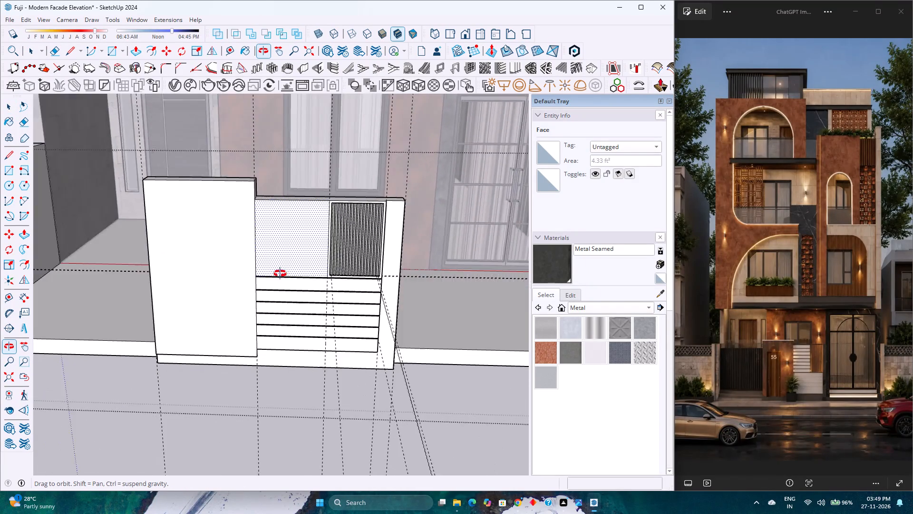
middle_click_drag(280, 274, 202, 298)
scroll(280, 212, "up", 3)
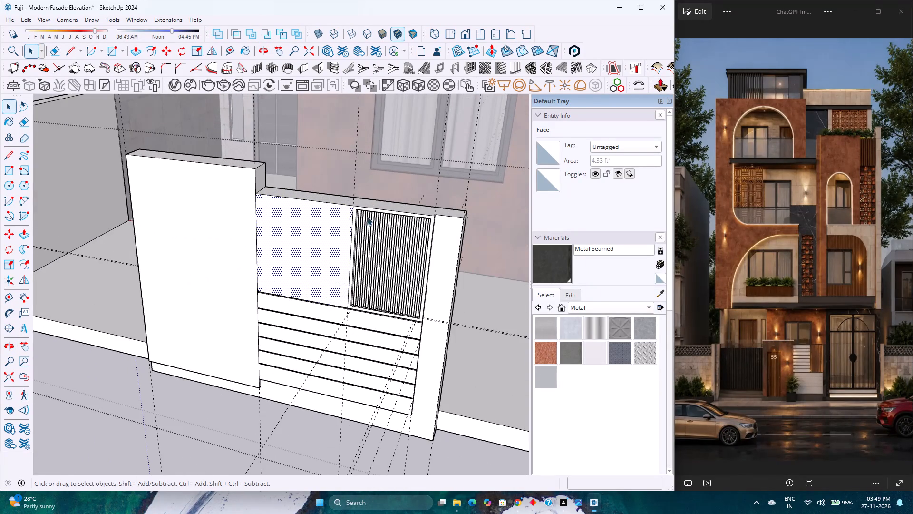
scroll(360, 214, "up", 6)
left_click(377, 234)
scroll(377, 234, "up", 2)
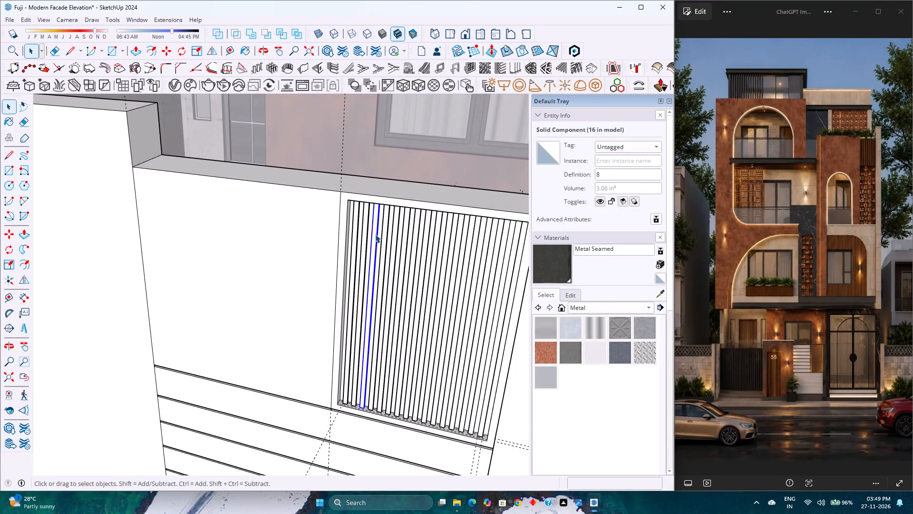
right_click(375, 234)
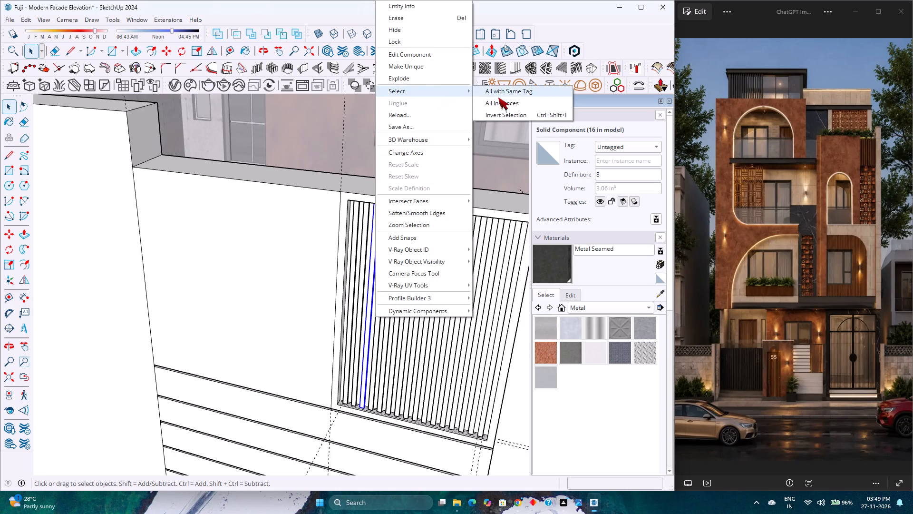
left_click(499, 103)
scroll(351, 203, "up", 5)
left_click(338, 194, "ctrl")
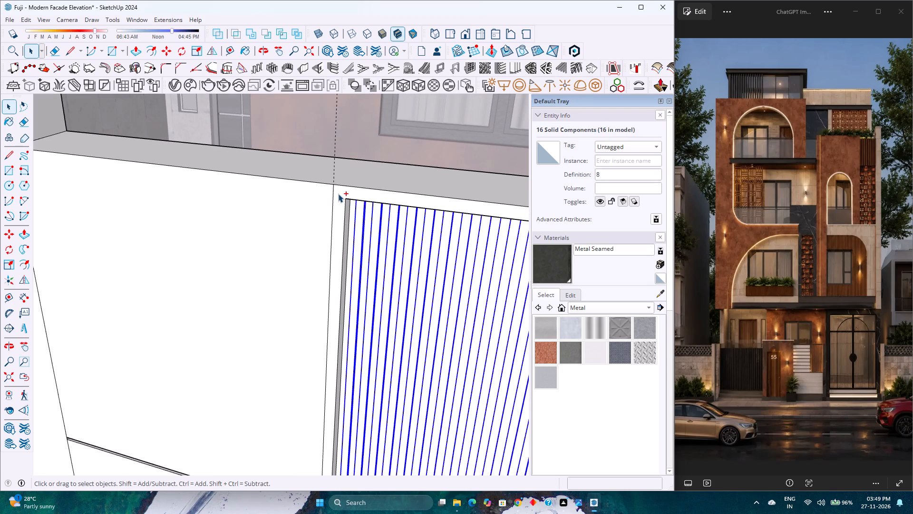
scroll(347, 212, "up", 4, "ctrl")
left_click(347, 212, "ctrl")
scroll(347, 212, "down", 9)
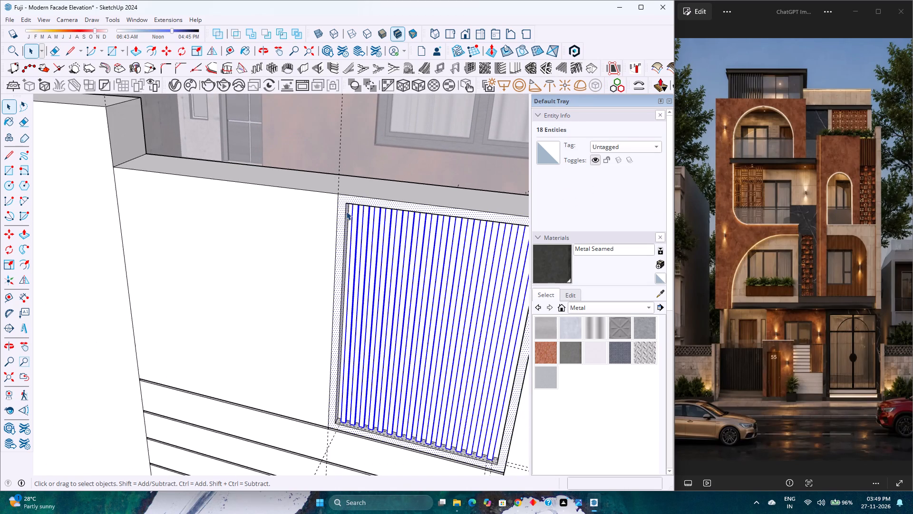
scroll(349, 422, "up", 9)
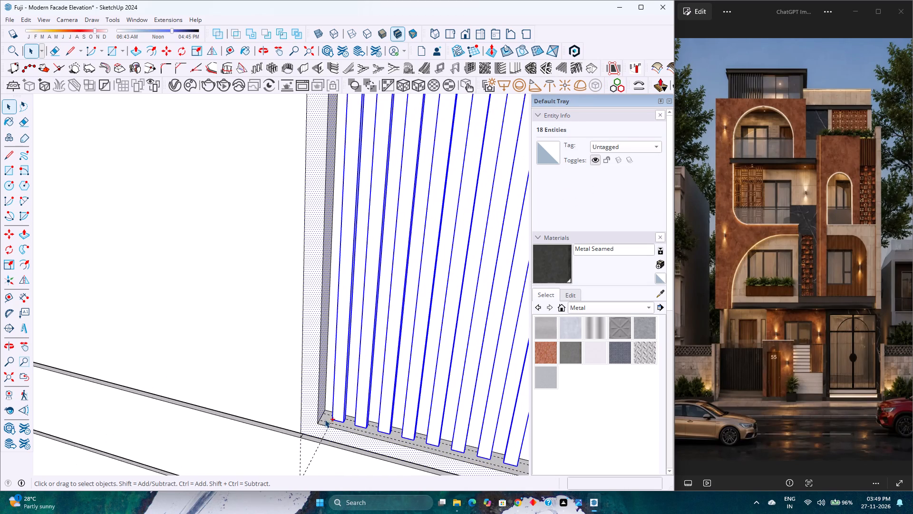
left_click(325, 419, "ctrl")
scroll(259, 380, "down", 14)
middle_click_drag(337, 331, 499, 315)
middle_click_drag(499, 315, 504, 314)
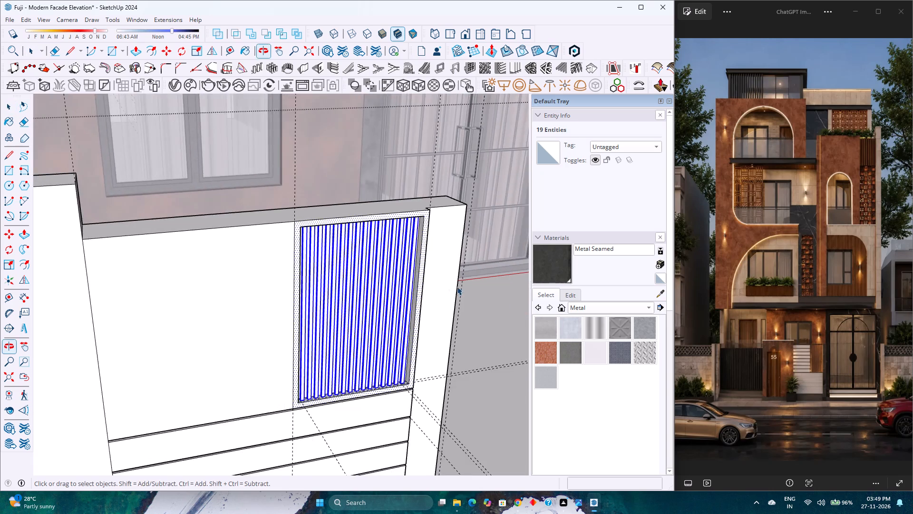
scroll(430, 277, "up", 7)
left_click(413, 264, "ctrl")
scroll(413, 264, "down", 4)
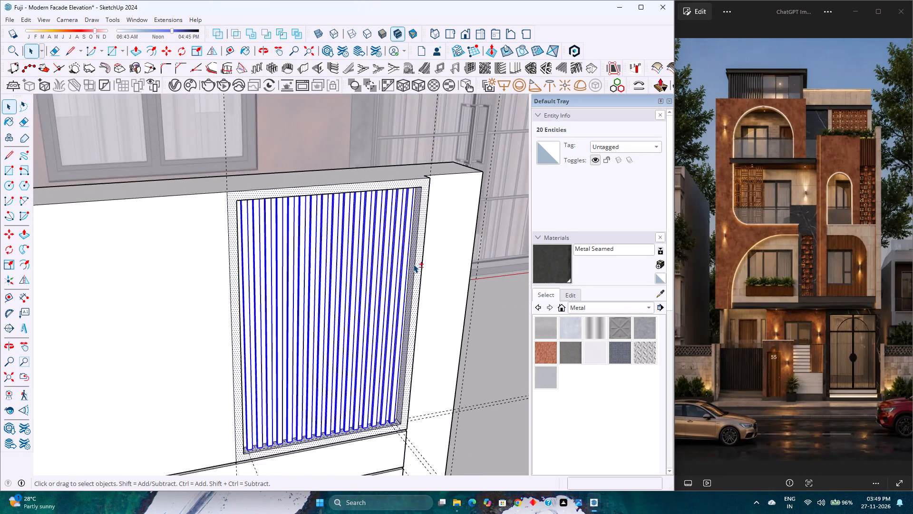
middle_click_drag(413, 265, 370, 397, "shift")
middle_click_drag(359, 380, 419, 235)
middle_click(419, 235)
scroll(352, 331, "up", 8)
middle_click_drag(372, 315, 391, 284)
middle_click(391, 284)
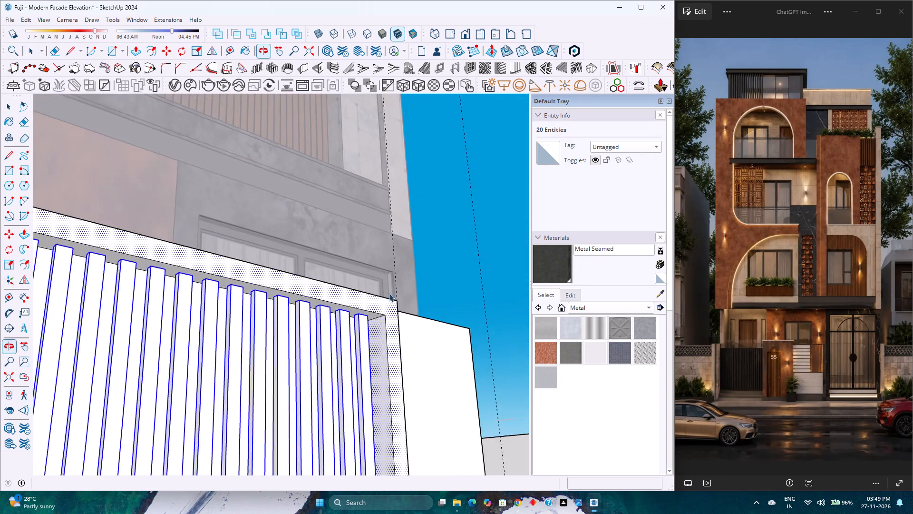
scroll(353, 355, "up", 5)
left_click(383, 294, "ctrl")
middle_click_drag(383, 294, 373, 320)
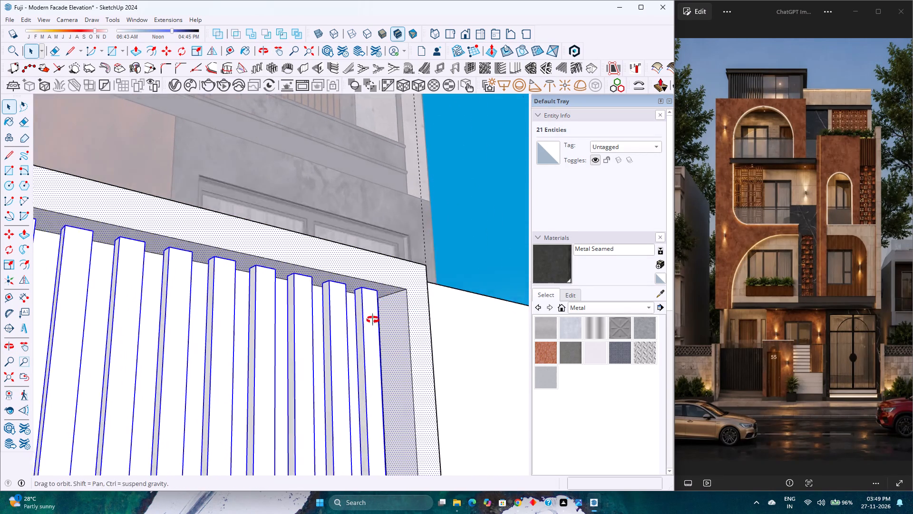
middle_click_drag(373, 320, 309, 487)
scroll(330, 362, "down", 3)
right_click(367, 314)
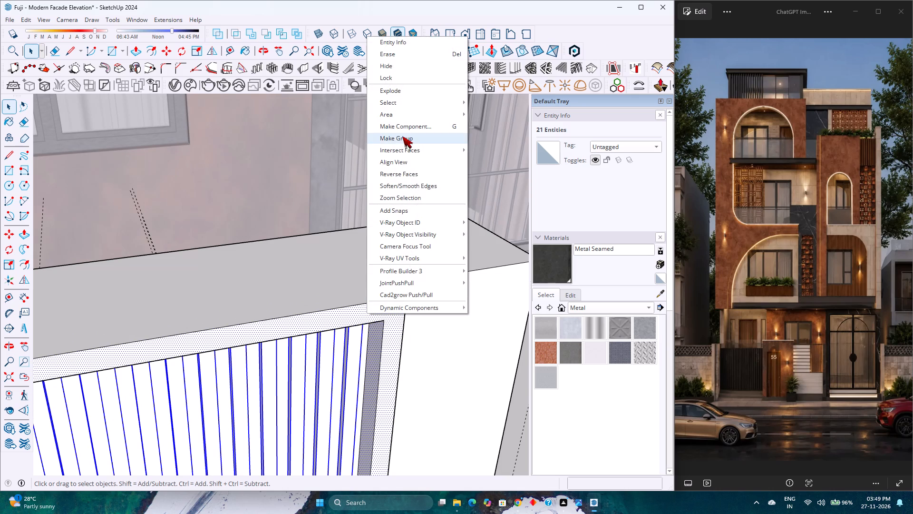
left_click(402, 136)
Move the barred panel group 1' straight out from the front of the boundary wall along the green axis.
scroll(337, 347, "down", 5)
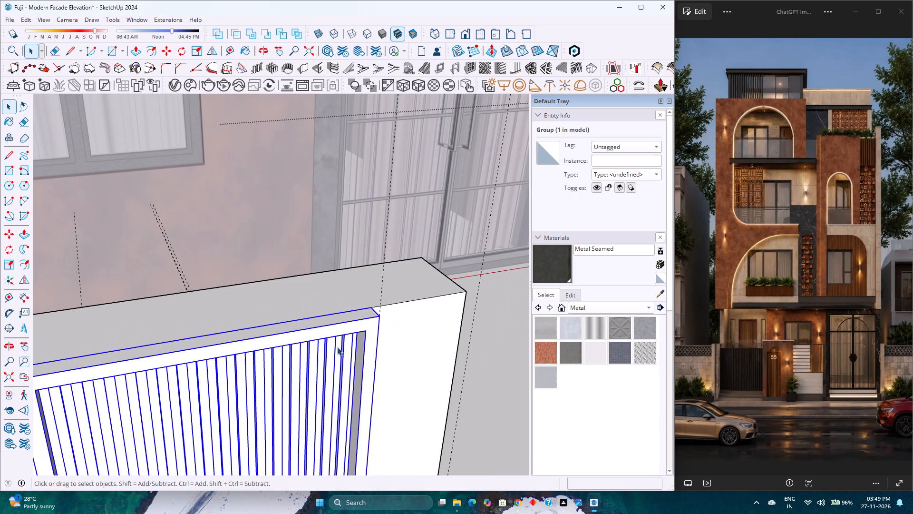
key("m")
left_click(371, 308)
scroll(387, 337, "down", 2)
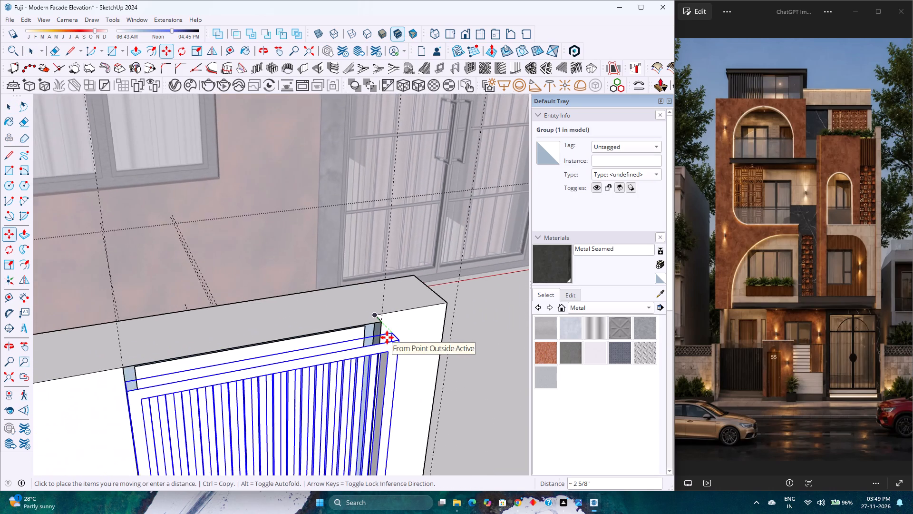
scroll(387, 337, "down", 6)
key("Left")
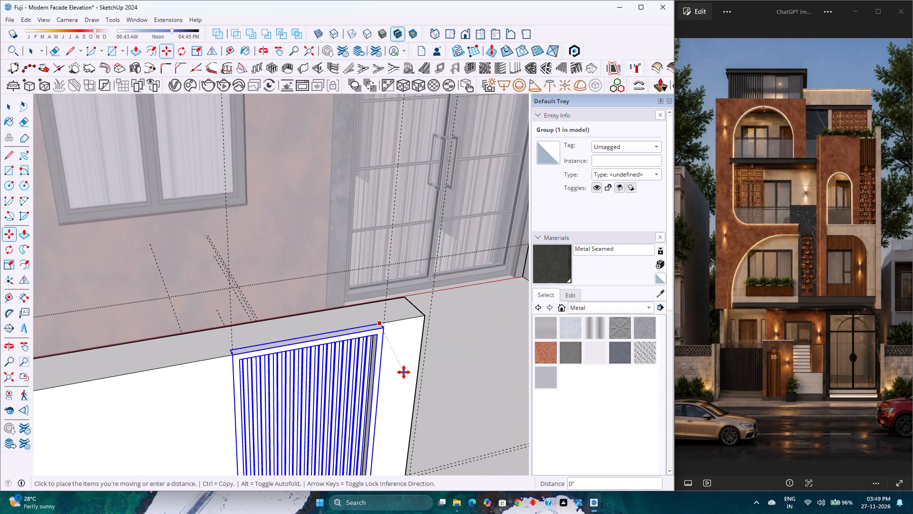
scroll(406, 372, "down", 3)
middle_click_drag(408, 372, 458, 427)
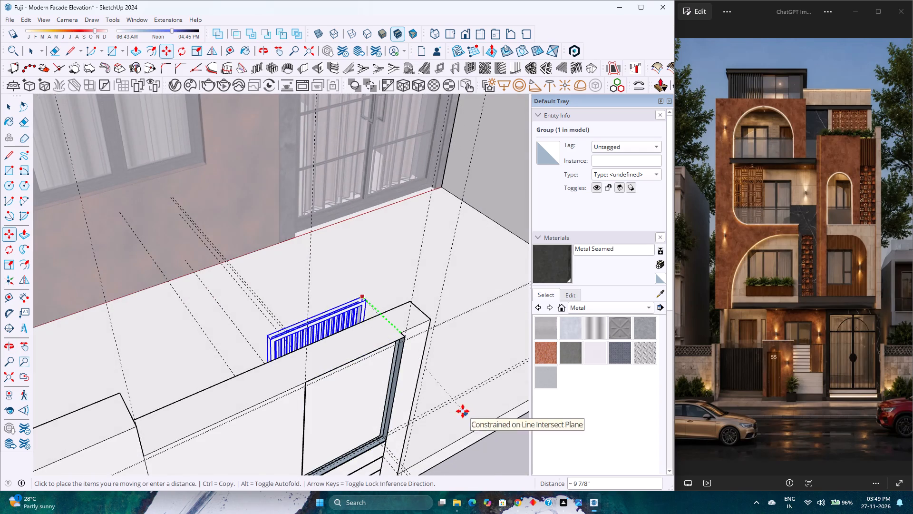
scroll(453, 402, "down", 9)
type("1'")
key("Return")
Examine the pulled-out barred panel and the opening it left in the upper part of the wall.
scroll(441, 412, "up", 6)
middle_click_drag(436, 409, 206, 390)
middle_click(206, 390)
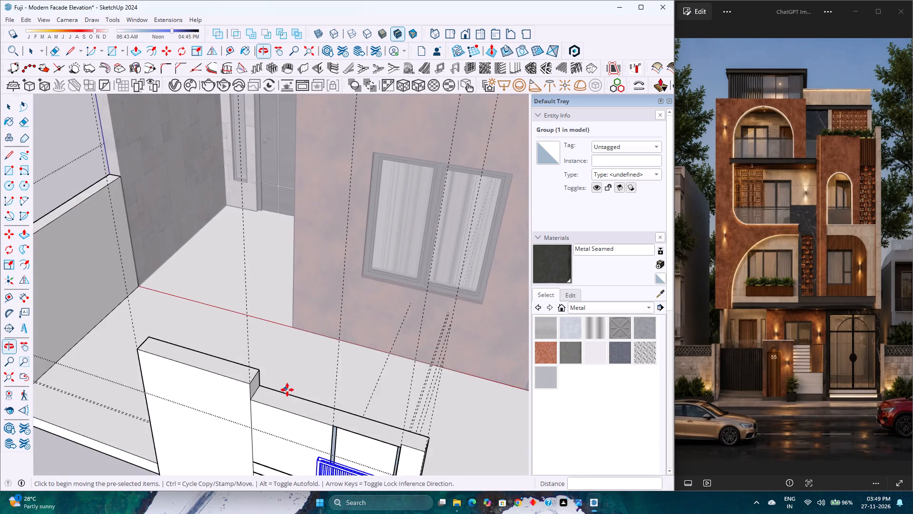
scroll(287, 390, "up", 3)
middle_click_drag(314, 434, 272, 356, "ctrl")
middle_click_drag(329, 420, 278, 265, "shift")
scroll(331, 315, "up", 1)
middle_click_drag(366, 318, 359, 321)
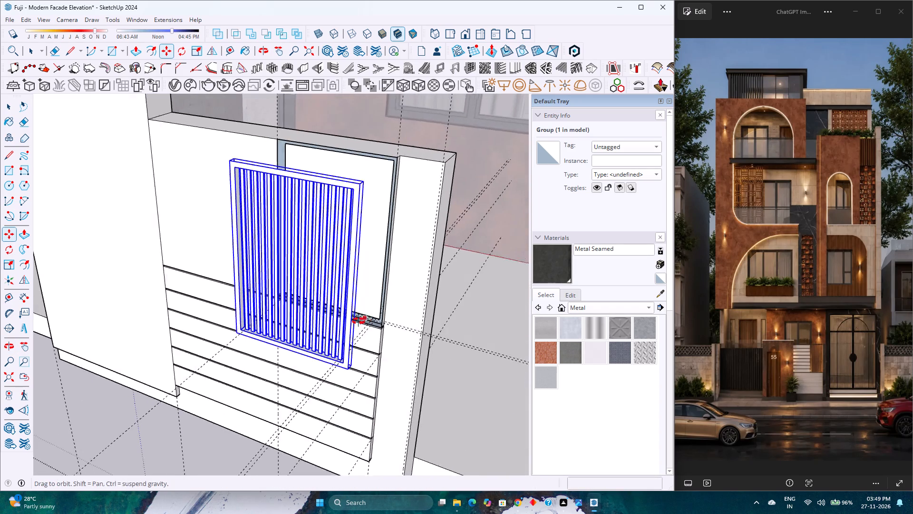
middle_click_drag(359, 321, 206, 357)
middle_click(206, 357)
scroll(292, 338, "up", 7)
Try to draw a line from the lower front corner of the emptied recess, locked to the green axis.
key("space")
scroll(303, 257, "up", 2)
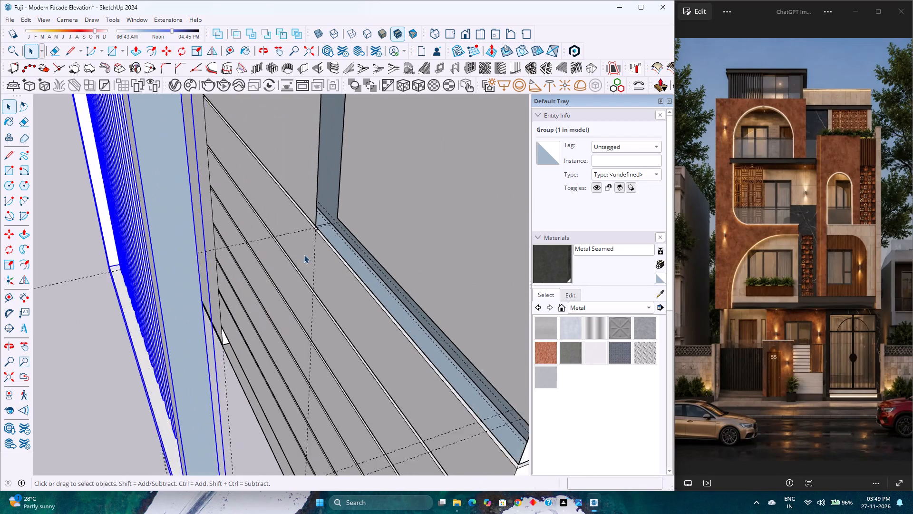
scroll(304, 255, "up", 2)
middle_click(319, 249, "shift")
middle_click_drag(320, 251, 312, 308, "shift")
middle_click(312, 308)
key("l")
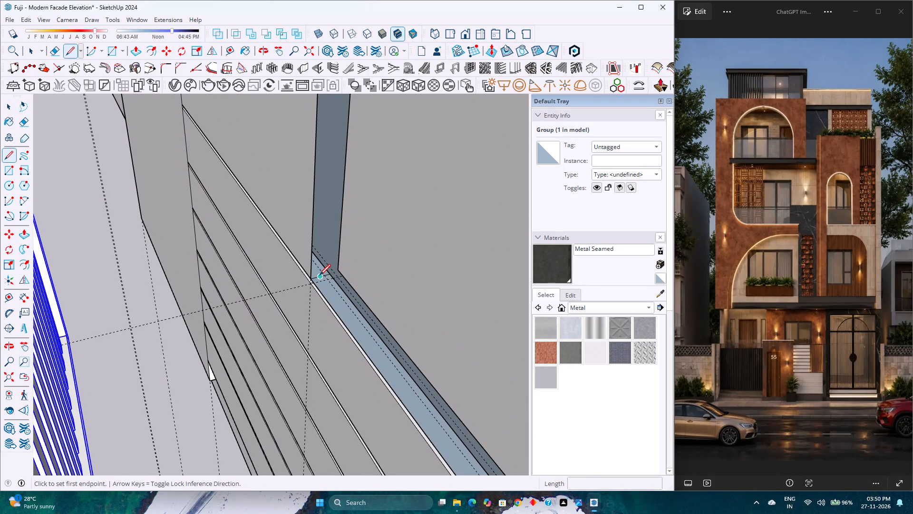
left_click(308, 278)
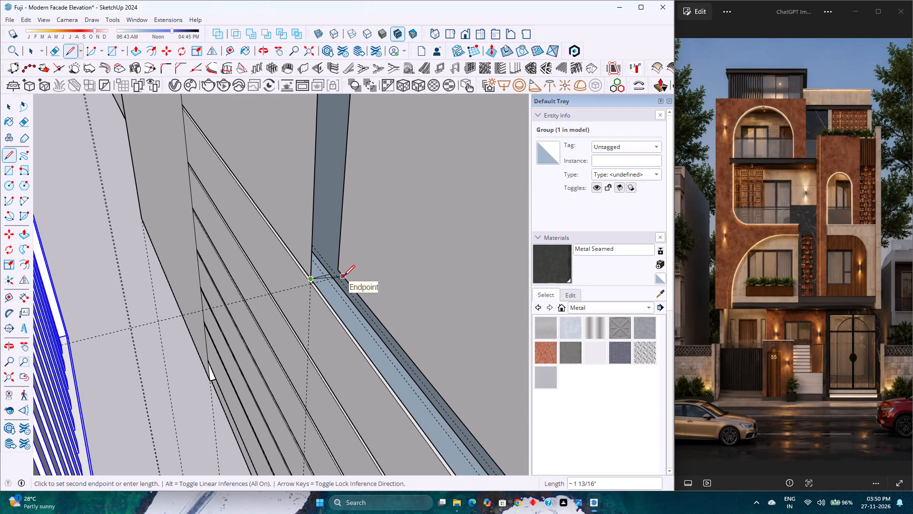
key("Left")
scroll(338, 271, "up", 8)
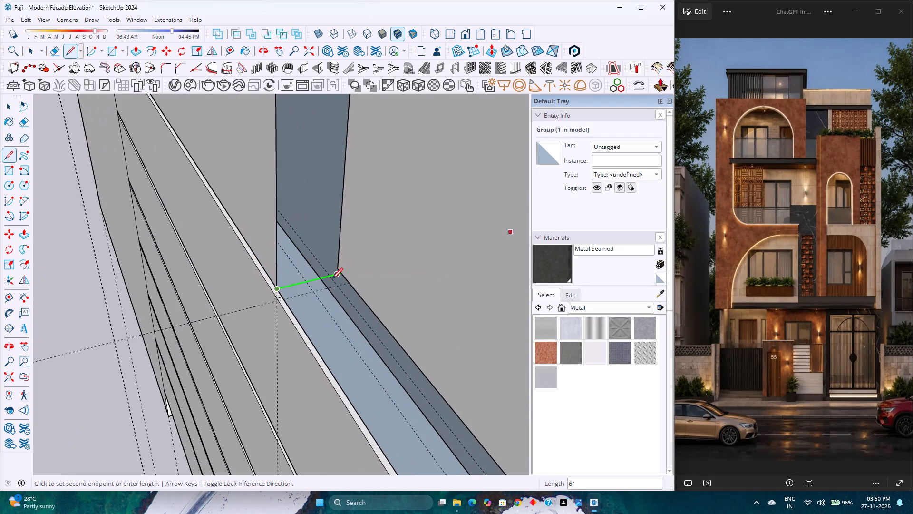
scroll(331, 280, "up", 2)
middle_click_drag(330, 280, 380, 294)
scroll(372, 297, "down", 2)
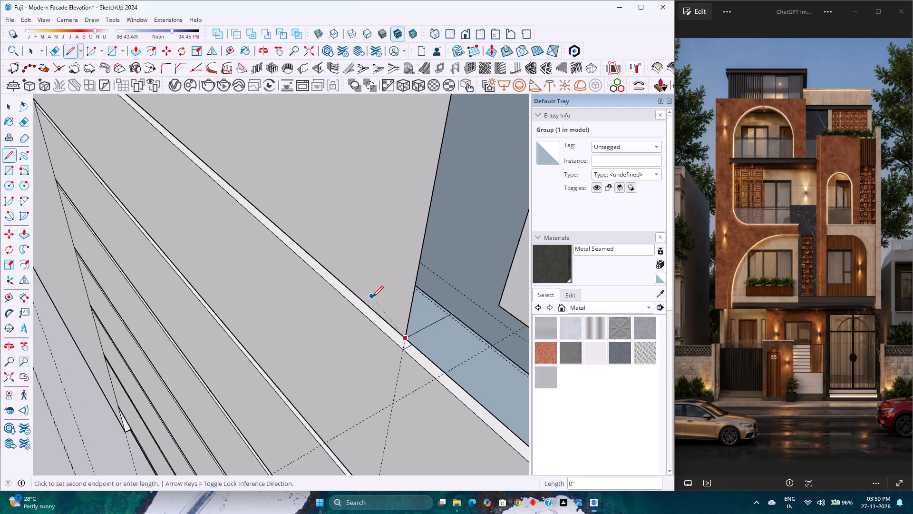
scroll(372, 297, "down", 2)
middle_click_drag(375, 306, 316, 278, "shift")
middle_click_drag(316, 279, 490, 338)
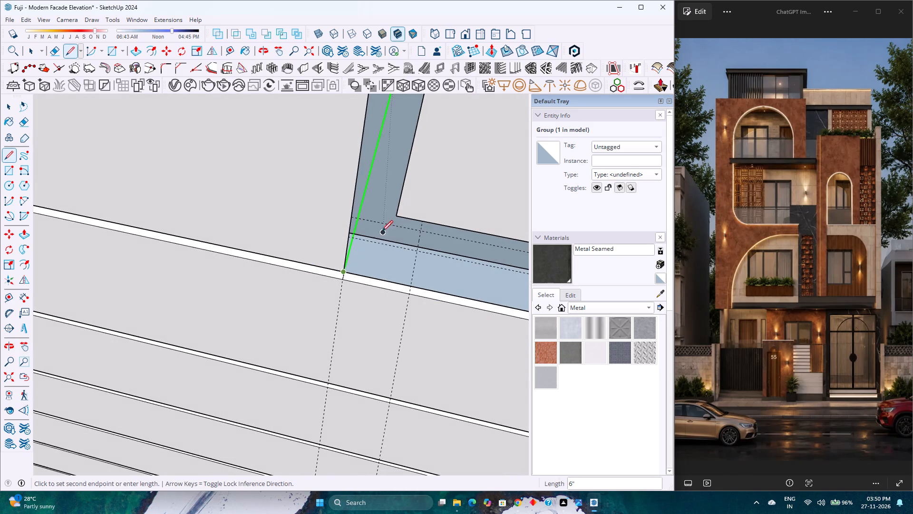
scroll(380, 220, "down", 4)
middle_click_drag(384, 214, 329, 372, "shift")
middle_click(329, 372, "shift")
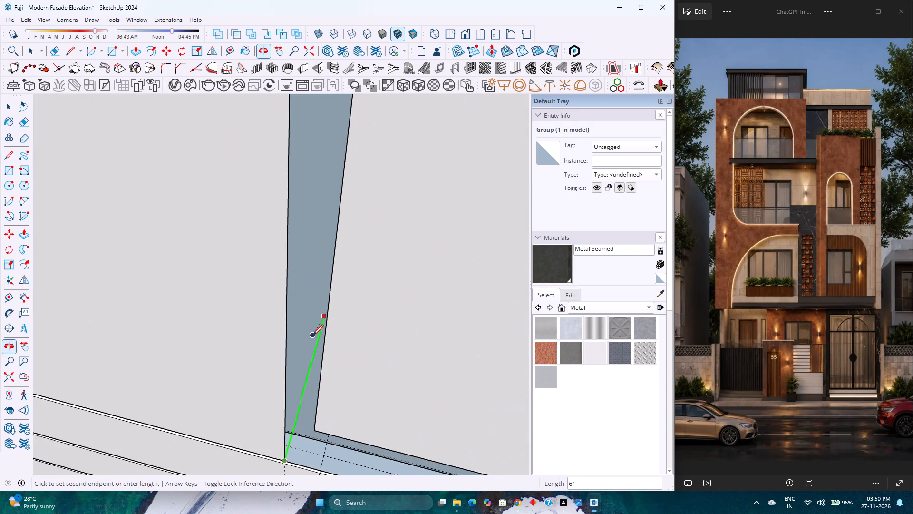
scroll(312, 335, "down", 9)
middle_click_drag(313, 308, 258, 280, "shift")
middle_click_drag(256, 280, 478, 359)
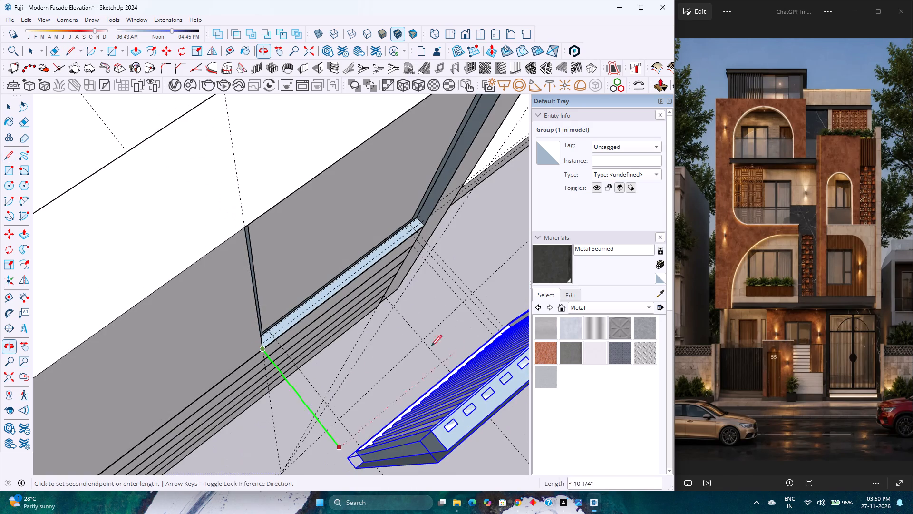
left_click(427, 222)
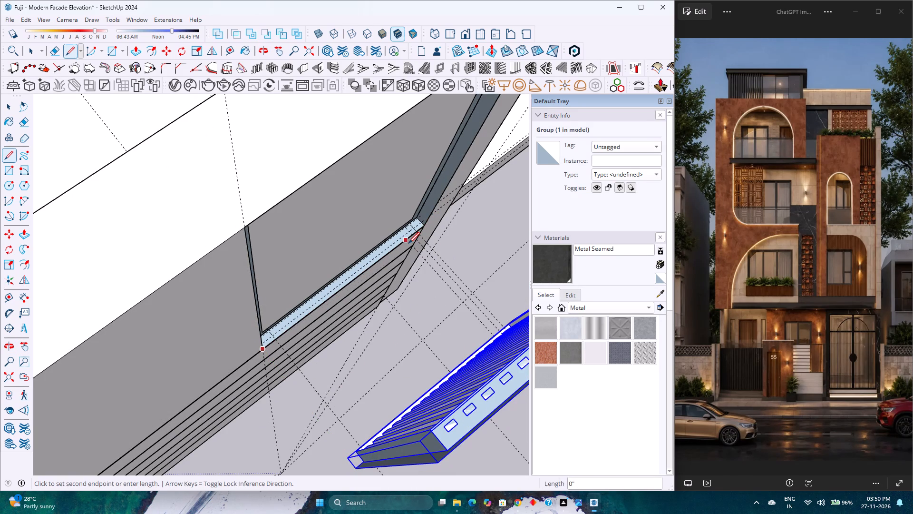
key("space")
Draw a line along the bottom front edge of the emptied recess to close the opening with a face.
double_click(230, 275)
scroll(271, 323, "up", 1)
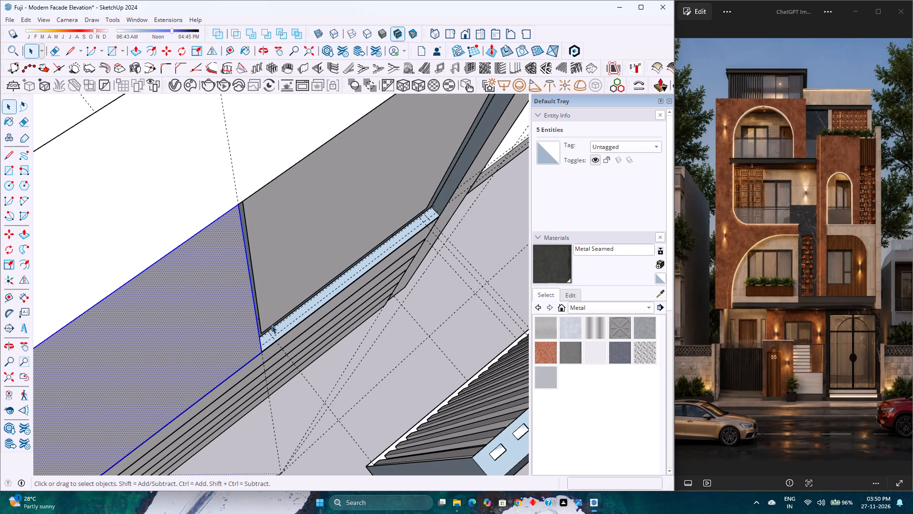
key("l")
left_click(266, 352)
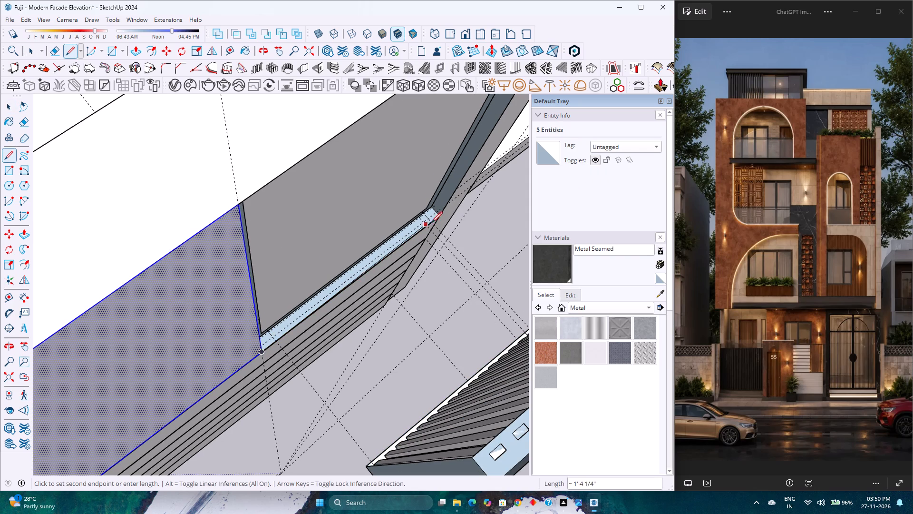
left_click(439, 218)
middle_click_drag(377, 280, 352, 271)
middle_click_drag(351, 271, 342, 256)
scroll(333, 263, "down", 3)
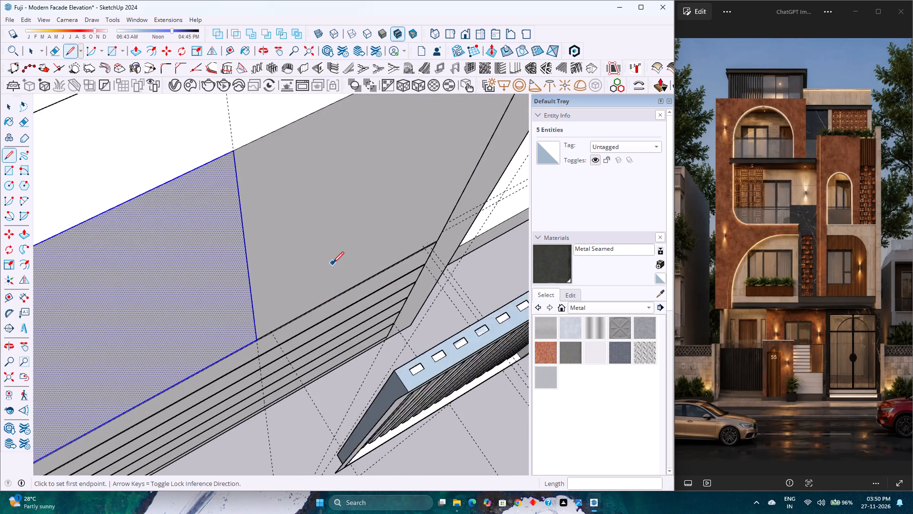
Push the new face over the opening inward 1" to form a full-width recess behind the barred panel.
key("p")
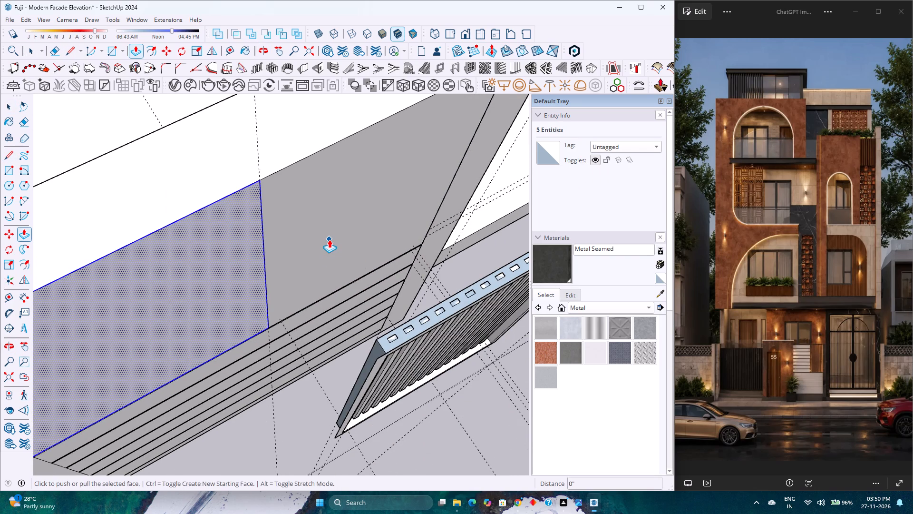
key("Escape")
left_click(330, 266)
left_click(323, 247)
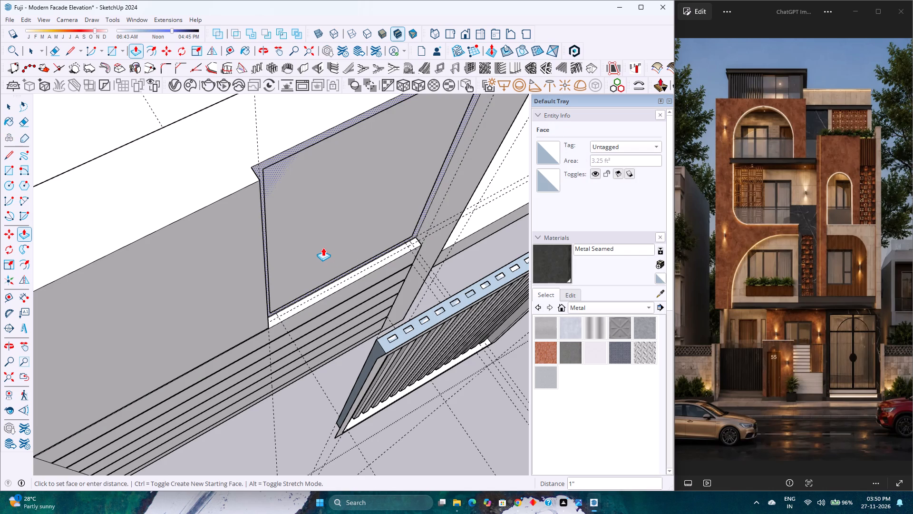
key("space")
Delete the leftover inner frame edges on the recess's back face so the recess is left clean.
scroll(314, 290, "up", 2)
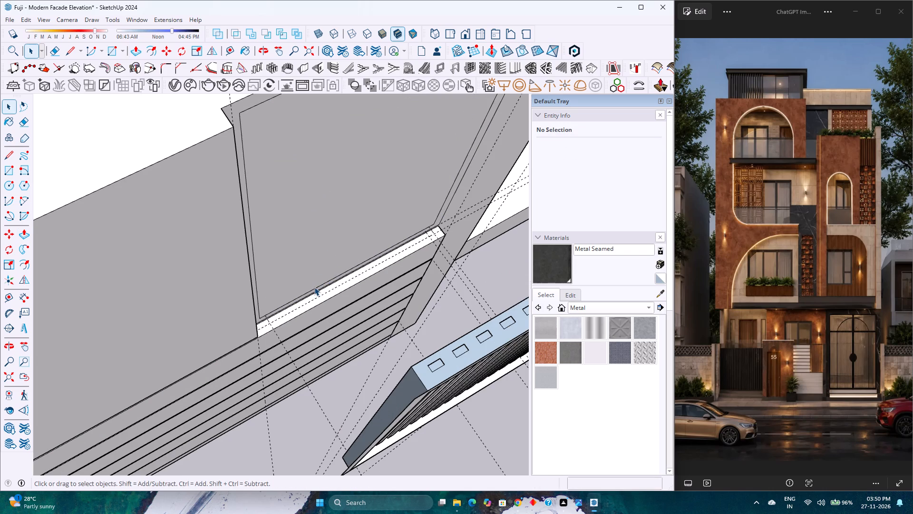
left_click(315, 287)
key("Delete")
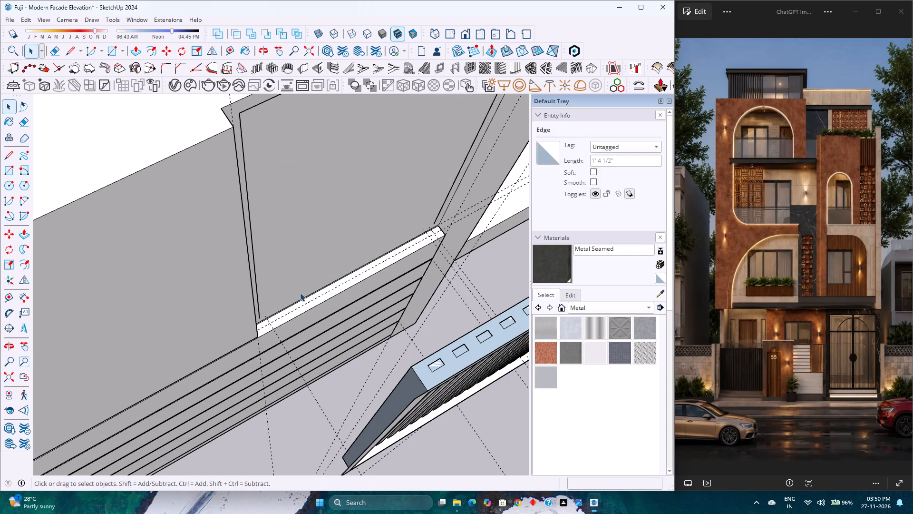
left_click(259, 306)
double_click(259, 306)
key("Delete")
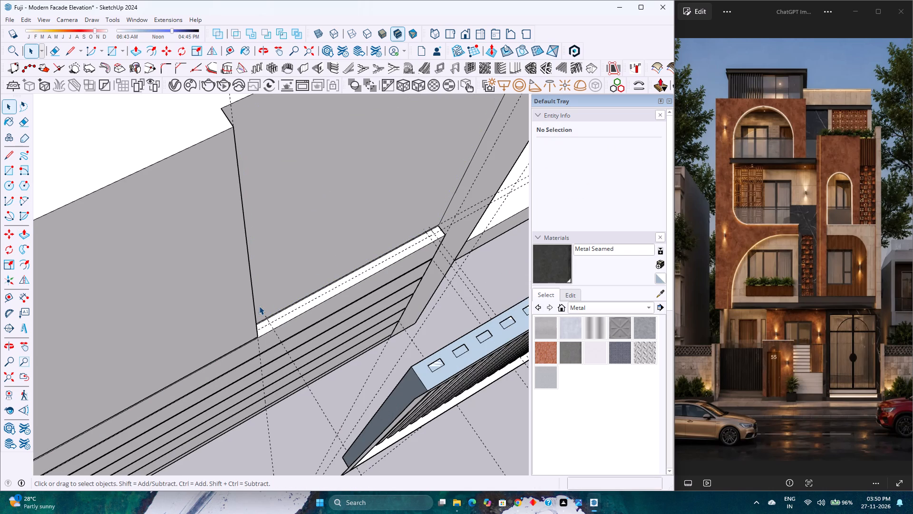
Inside the barred panel group, draw a 1.25" line from an upper front corner along the green axis towards the wall.
scroll(259, 306, "down", 5)
middle_click_drag(259, 306, 426, 344)
middle_click_drag(431, 343, 435, 339)
scroll(416, 327, "up", 2)
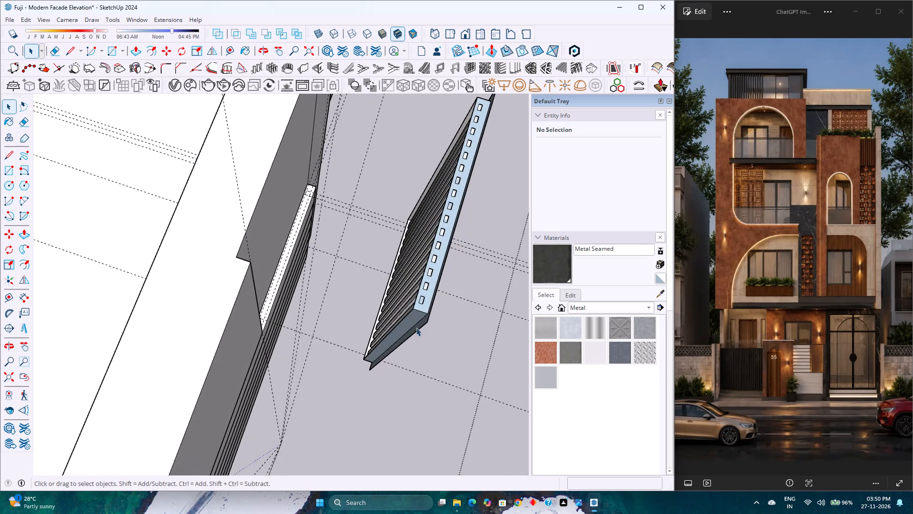
scroll(486, 328, "up", 1)
scroll(486, 328, "down", 1)
middle_click_drag(389, 328, 474, 325)
scroll(413, 290, "up", 5)
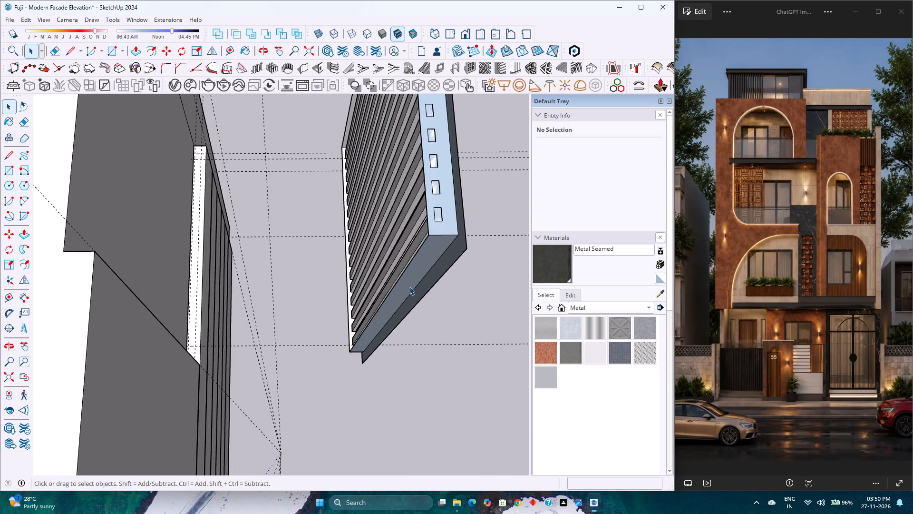
middle_click(408, 286, "shift")
middle_click_drag(408, 286, 375, 328, "shift")
scroll(327, 324, "down", 3)
middle_click_drag(312, 326, 445, 317)
scroll(408, 246, "up", 1)
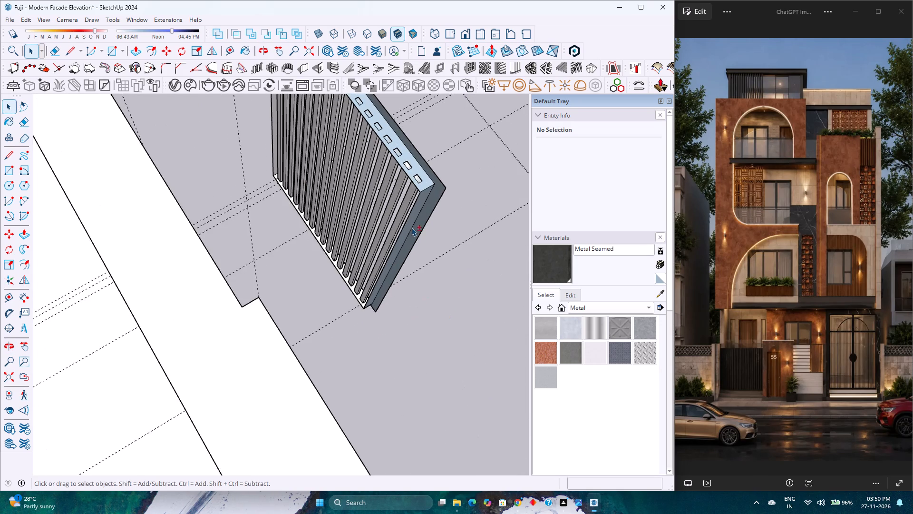
scroll(415, 227, "up", 1, "shift")
middle_click_drag(415, 227, 388, 285, "shift")
scroll(402, 269, "up", 3)
double_click(413, 245)
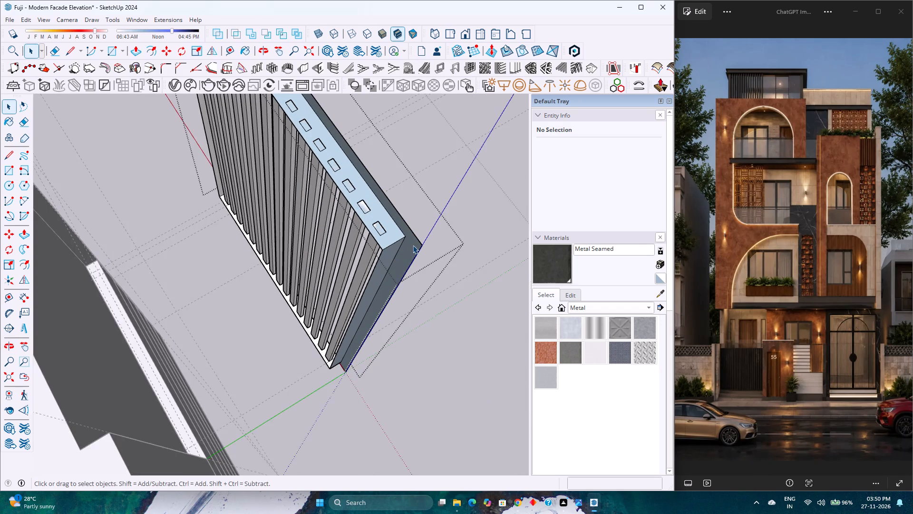
scroll(413, 245, "up", 3)
key("m")
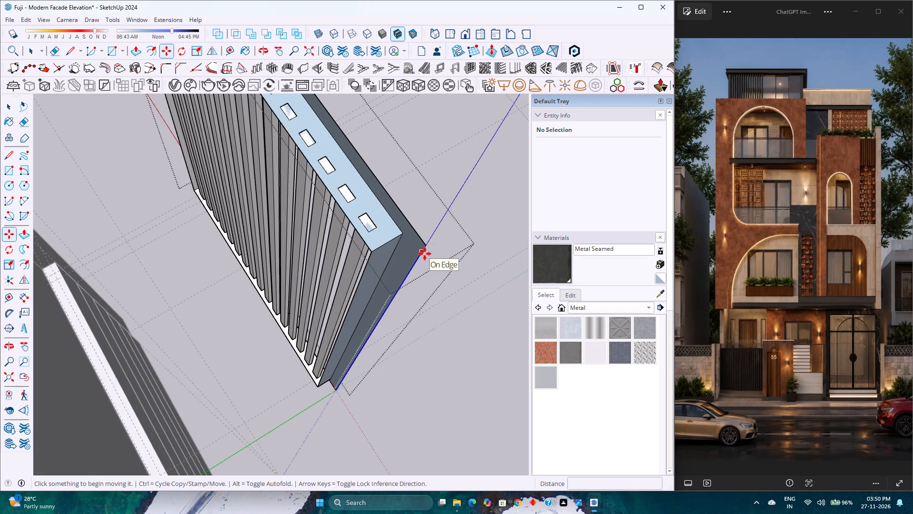
key("l")
left_click(427, 248)
key("Left")
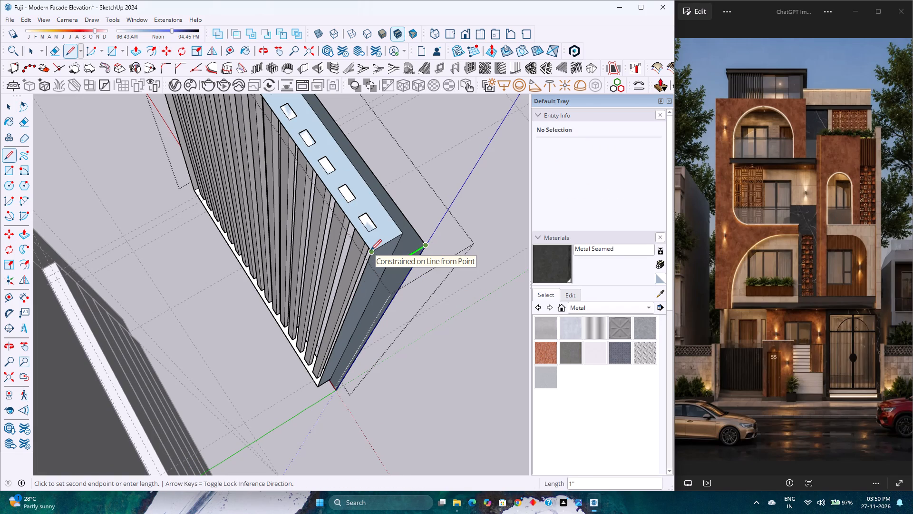
type("1.25")
key("Return")
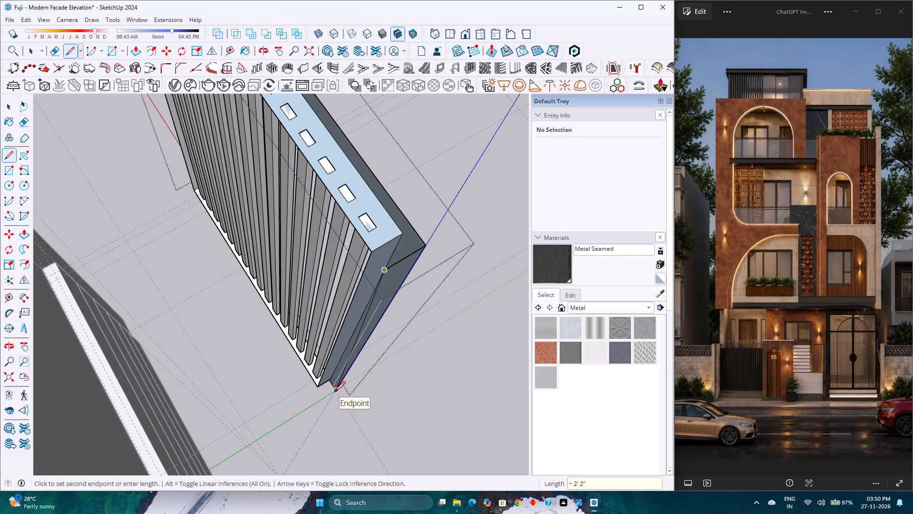
Continue the outline 2' 2" down along the blue axis and close it to the panel's bottom corner, forming the side face.
key("Up")
scroll(344, 402, "up", 4)
middle_click_drag(334, 395, 265, 321)
middle_click(265, 321)
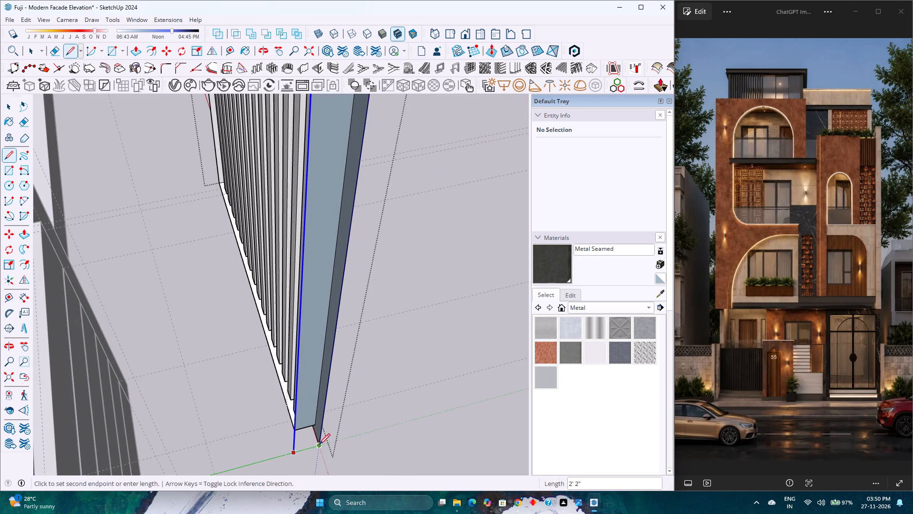
scroll(316, 433, "up", 1)
middle_click_drag(313, 429, 309, 357, "shift")
left_click(311, 375)
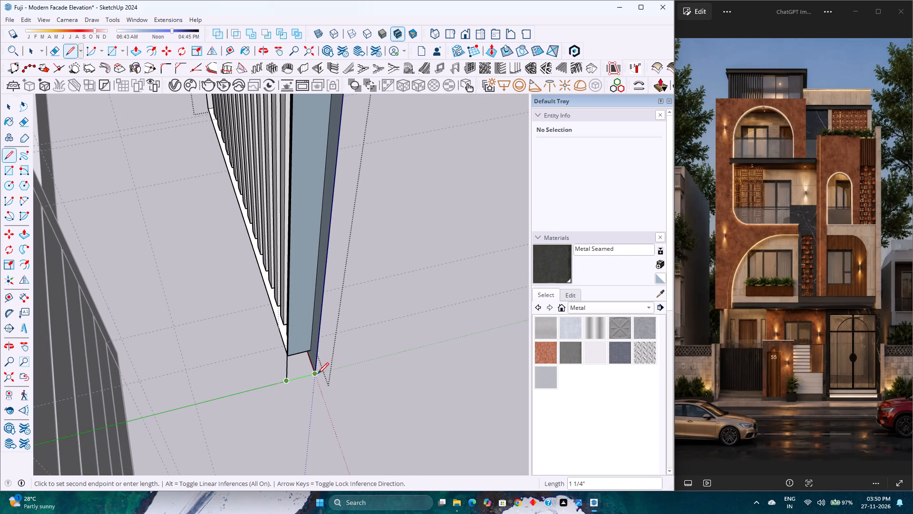
left_click(318, 374)
Draw a 1' 6" line along the red axis from the extended bottom corner to the panel's opposite side.
middle_click_drag(295, 365, 618, 382)
middle_click_drag(377, 360, 531, 350)
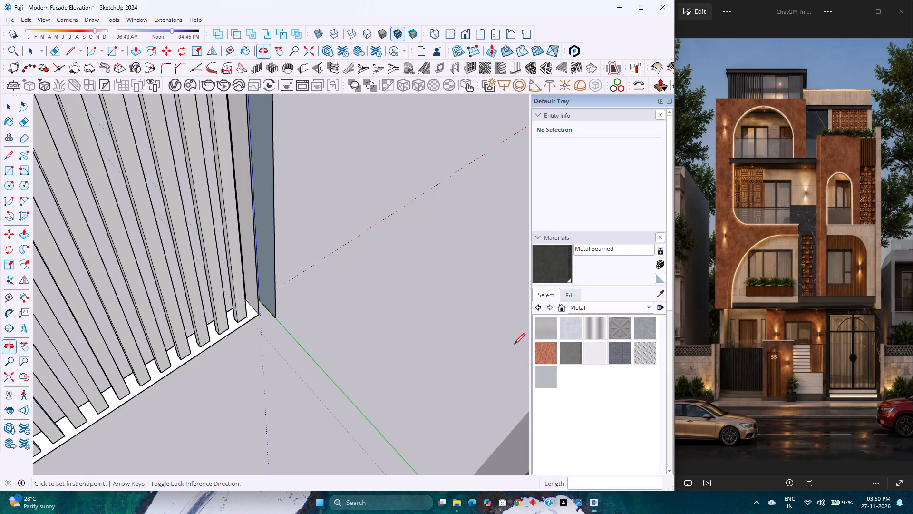
middle_click_drag(246, 346, 384, 301, "shift")
middle_click(386, 301, "shift")
left_click(400, 273)
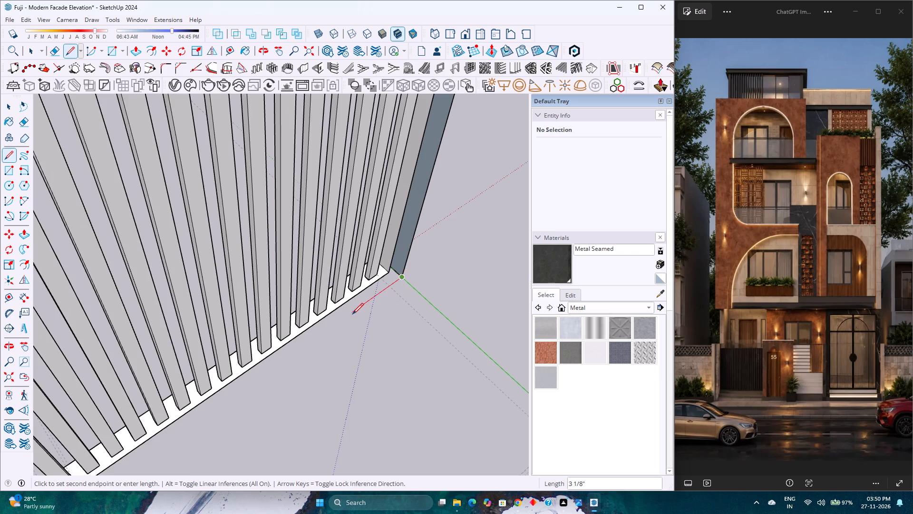
scroll(352, 314, "down", 8)
middle_click_drag(264, 368, 397, 291, "shift")
middle_click(398, 290, "shift")
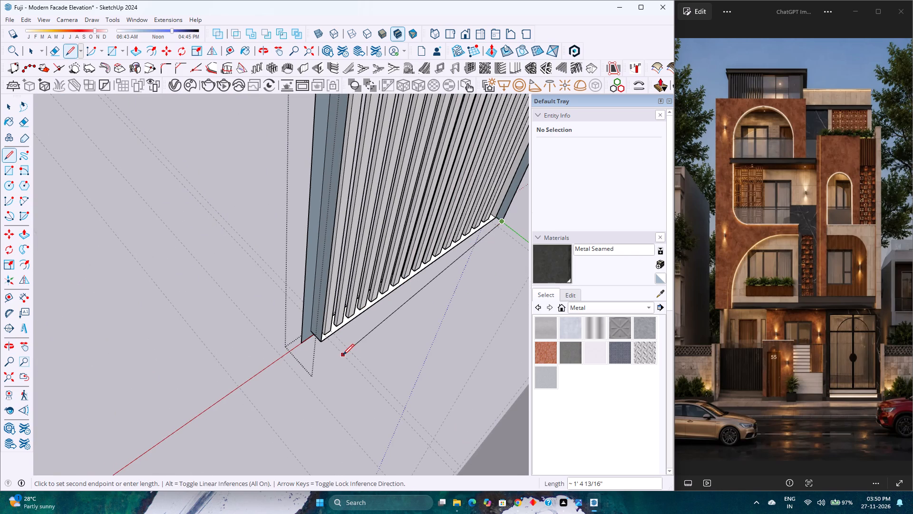
key("Right")
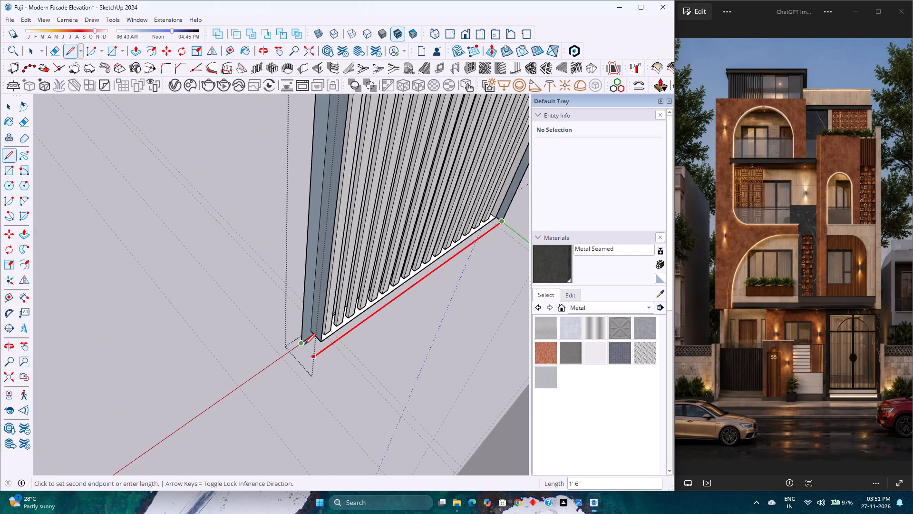
left_click(304, 345)
Draw the opposite side's vertical back edge up to the panel's top and connect it to the upper corner with a 1 1/4" line.
scroll(307, 338, "down", 8)
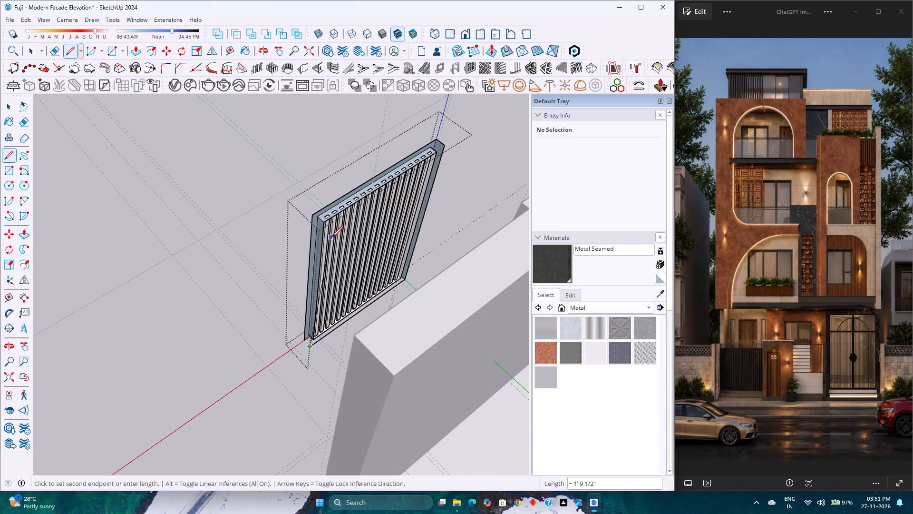
key("Up")
scroll(326, 224, "up", 8)
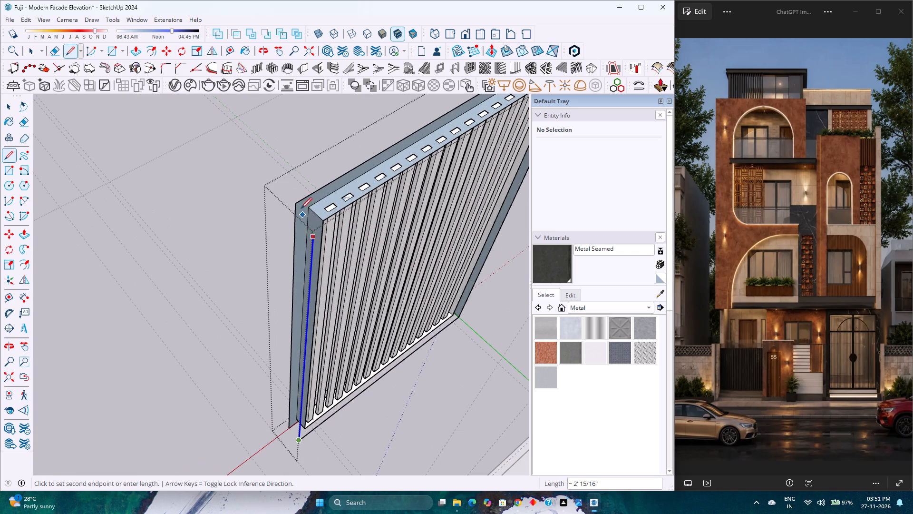
left_click(297, 202)
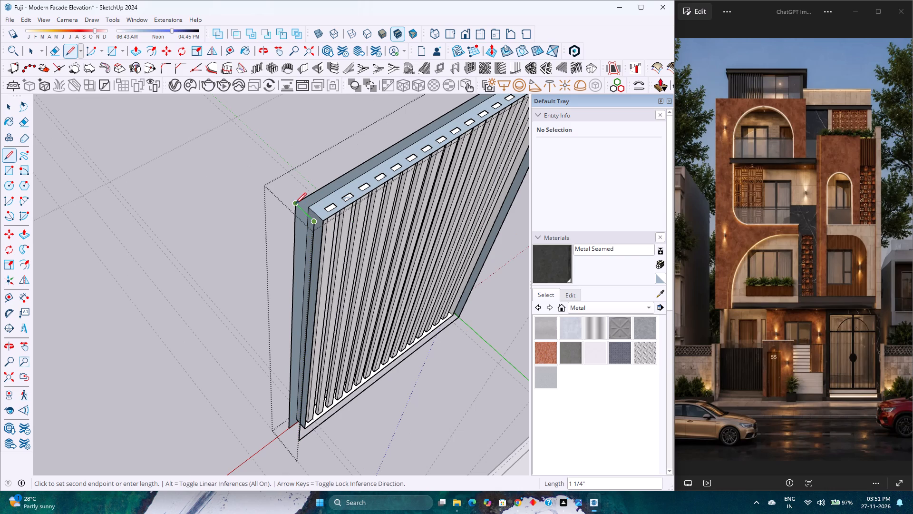
left_click(295, 204)
left_click(313, 223)
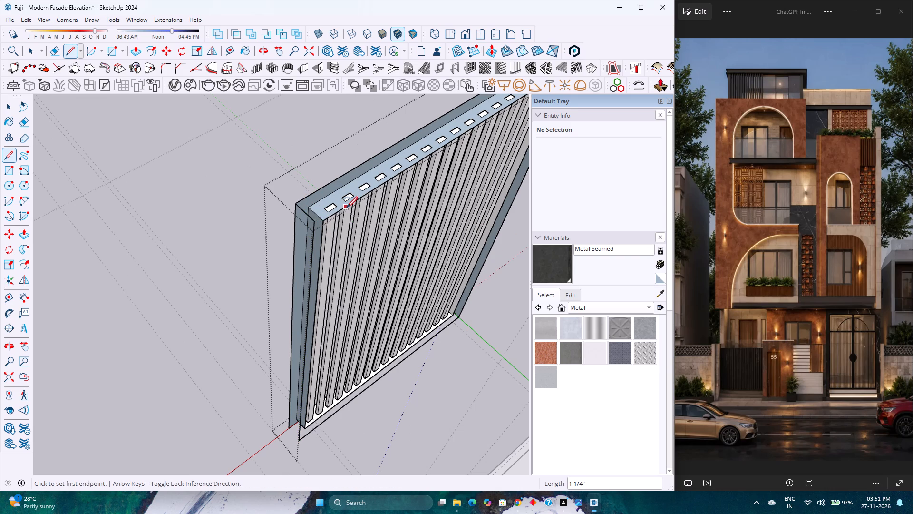
Draw the remaining bottom corner, side and top back edge lines to close the faces around the barred panel.
scroll(347, 208, "down", 3)
left_click(296, 396)
left_click(308, 405)
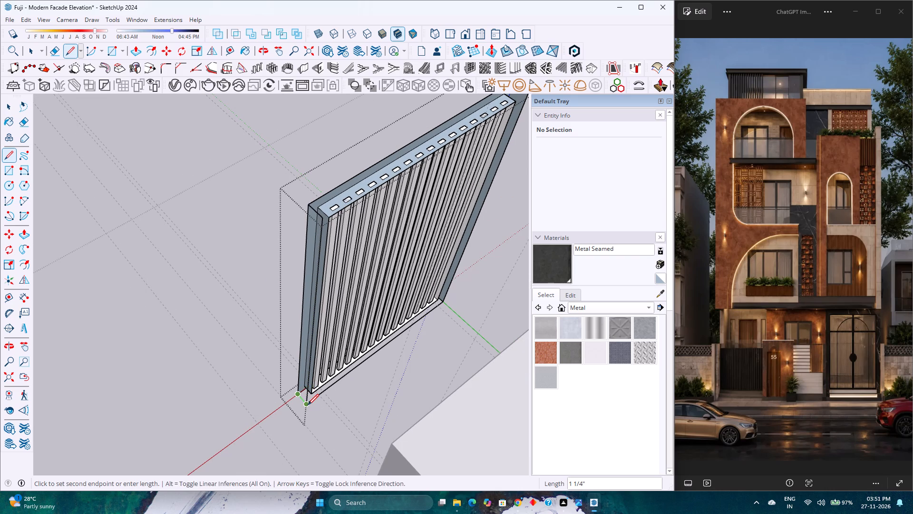
left_click(323, 220)
scroll(327, 214, "down", 3)
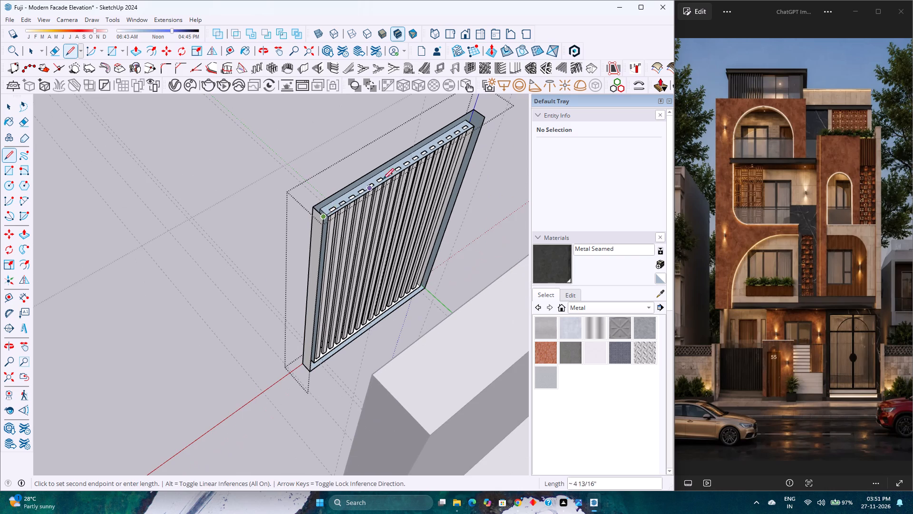
left_click(483, 116)
Hide the large face covering the back of the barred panel to expose the bars behind it.
middle_click_drag(351, 269, 549, 223)
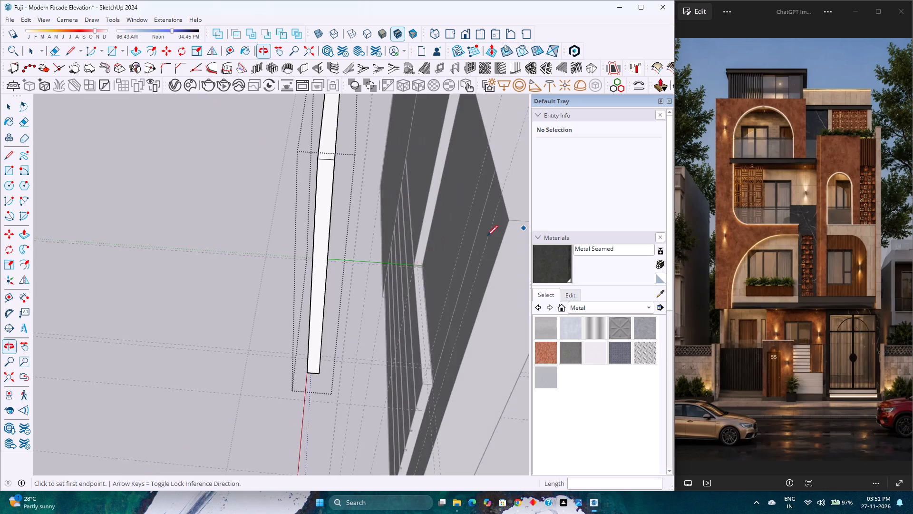
scroll(311, 268, "down", 4)
middle_click_drag(294, 282, 284, 353, "shift")
middle_click_drag(277, 356, 510, 311)
scroll(350, 354, "up", 5)
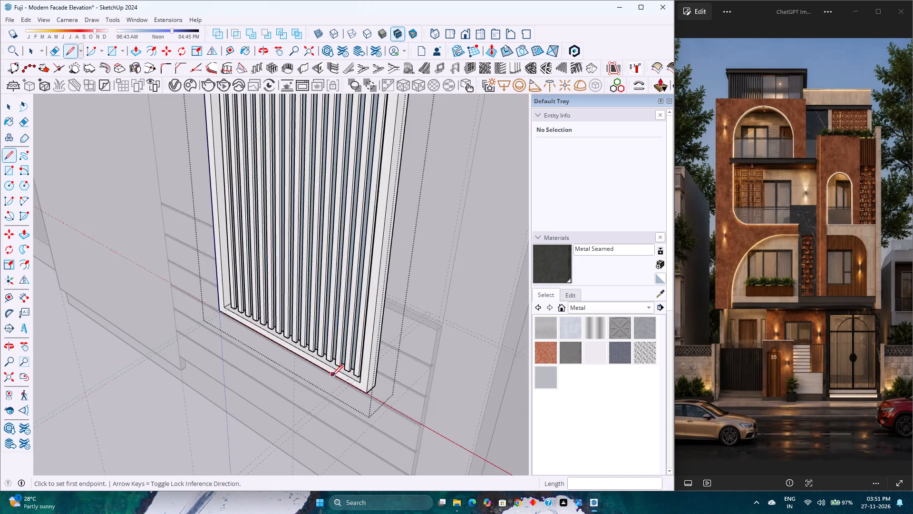
scroll(332, 376, "up", 2)
middle_click_drag(310, 376, 446, 387)
scroll(446, 387, "up", 1)
middle_click_drag(321, 314, 145, 366)
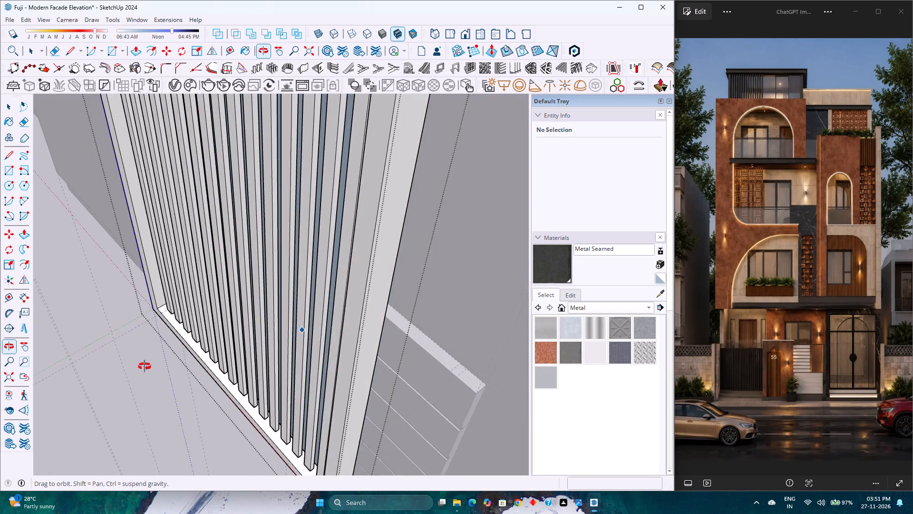
middle_click_drag(145, 366, 31, 331)
key("space")
middle_click_drag(179, 333, 145, 366)
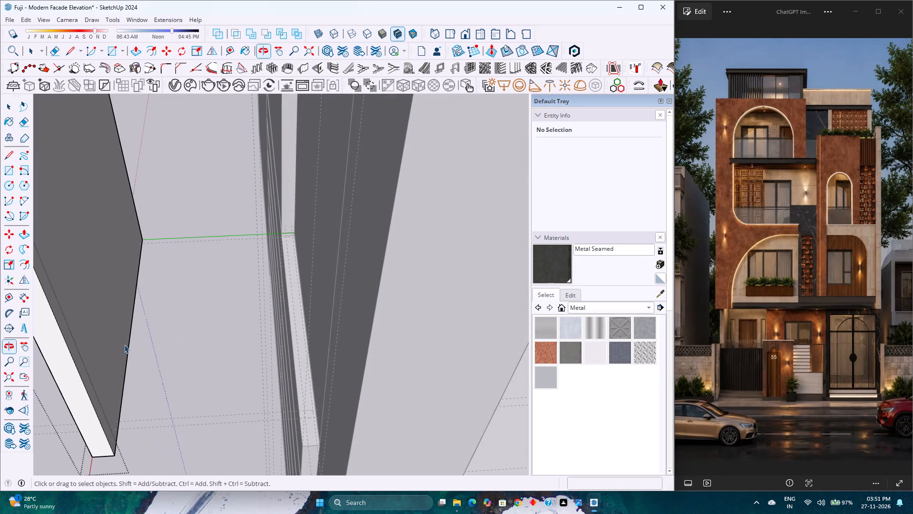
left_click(111, 319)
right_click(111, 319)
left_click(148, 109)
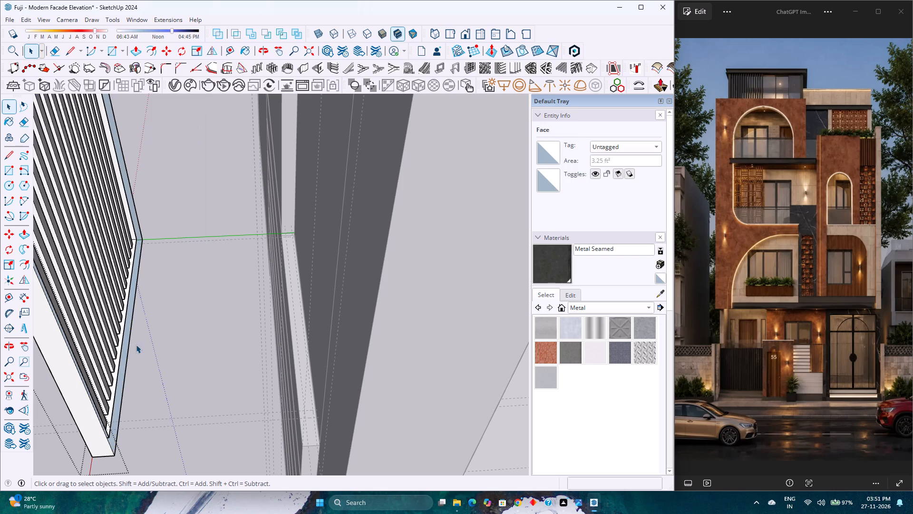
Draw a 1' 4 1/2" line along the bottom inner edge of the frame opening to close it with a face behind the bars.
middle_click_drag(120, 400, 141, 362, "shift")
middle_click_drag(147, 349, 191, 422)
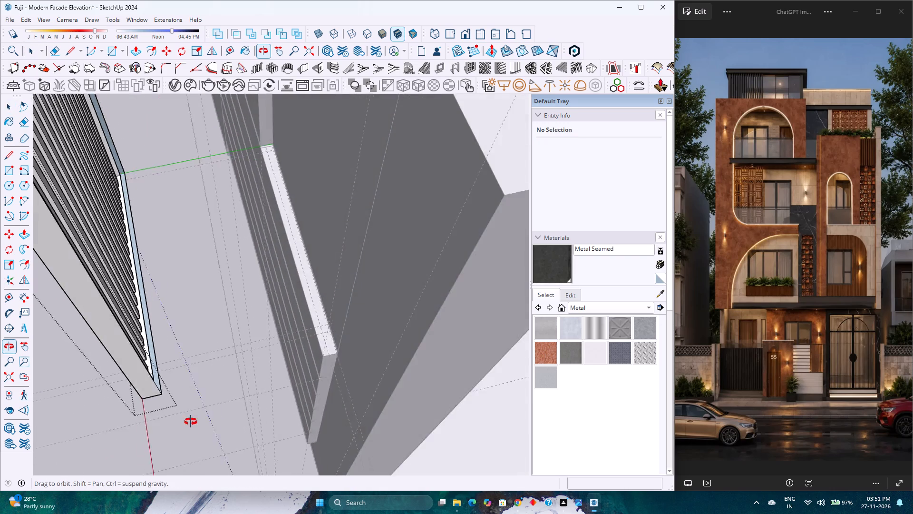
middle_click_drag(191, 422, 150, 425)
key("l")
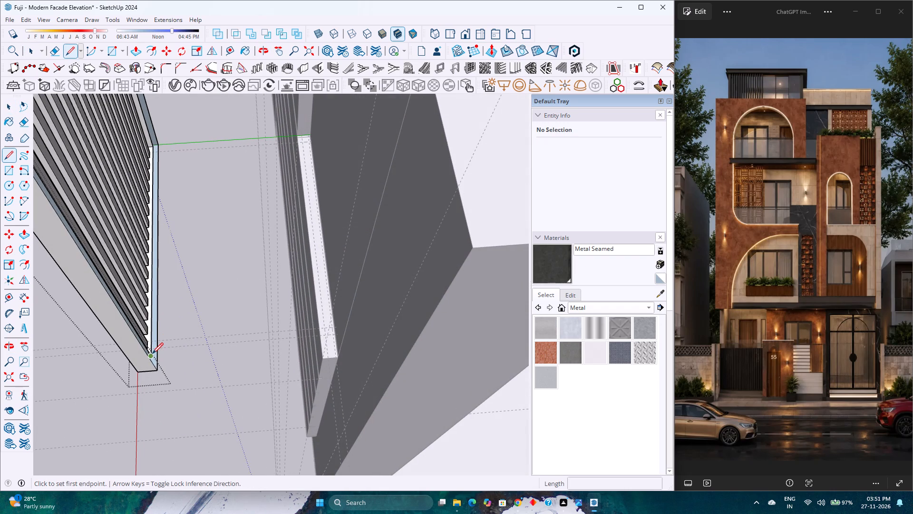
left_click(152, 354)
middle_click_drag(161, 254, 172, 355, "shift")
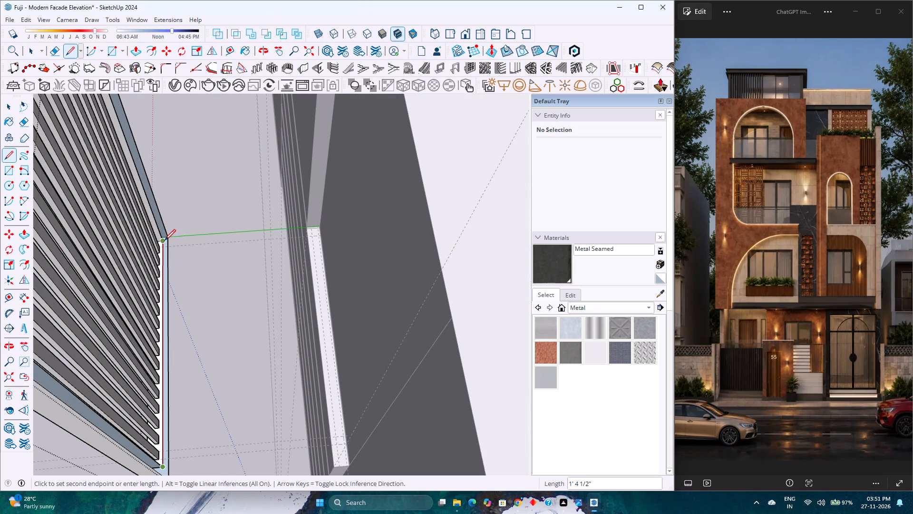
left_click(163, 244)
key("space")
Unhide the panel's hidden back face and close the barred panel group.
scroll(203, 286, "down", 4)
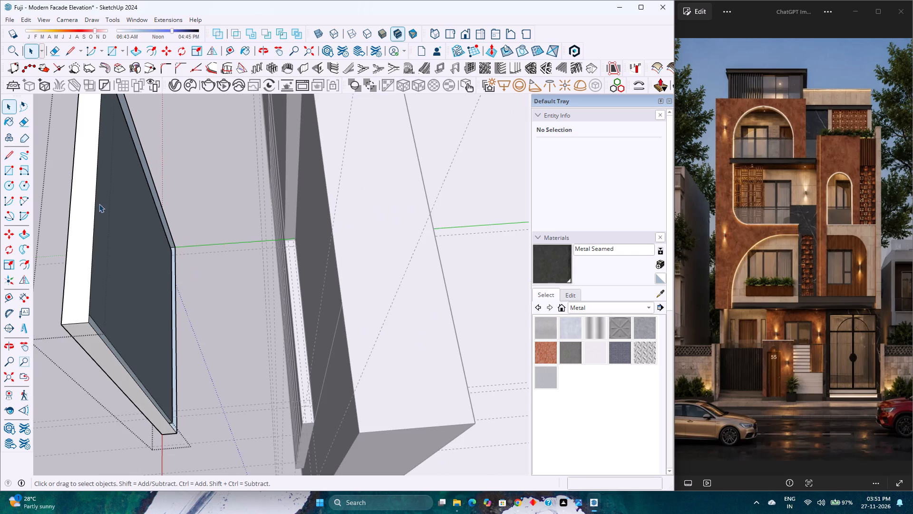
left_click(21, 18)
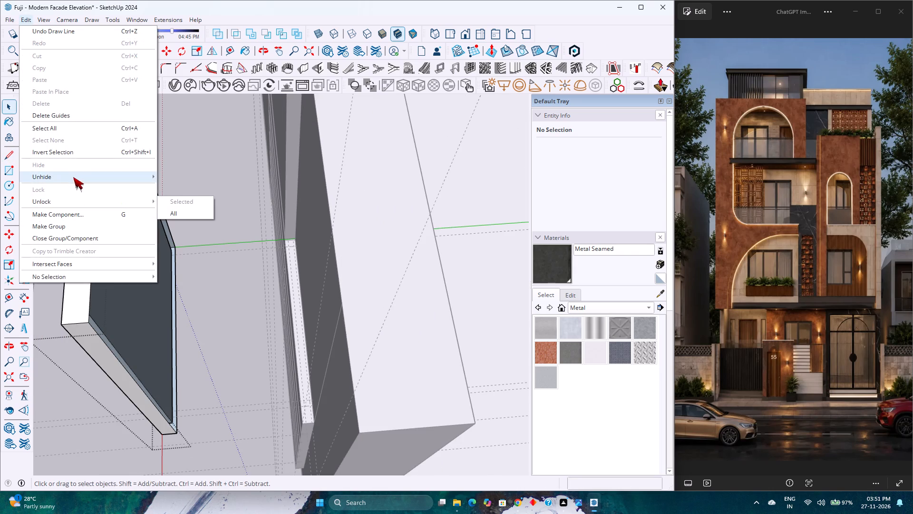
left_click(190, 199)
scroll(253, 326, "down", 3)
middle_click_drag(184, 362, 319, 306)
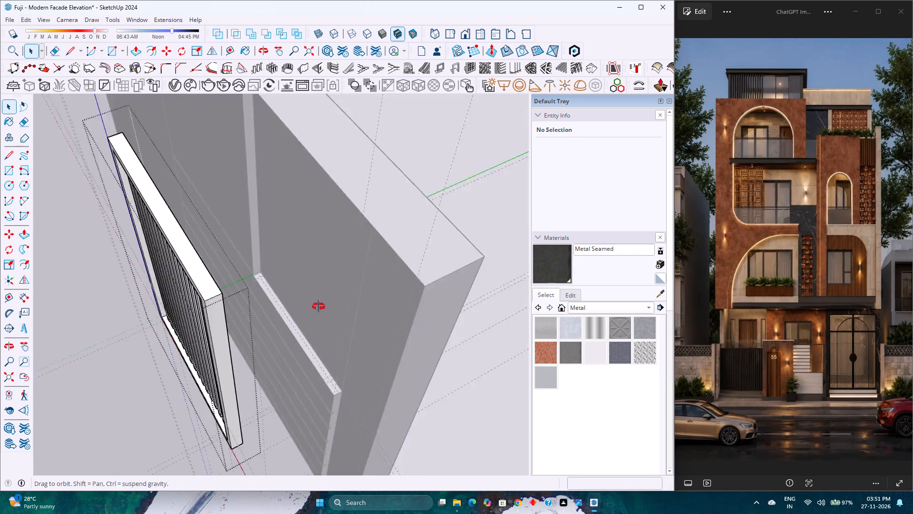
middle_click_drag(319, 306, 322, 305)
scroll(334, 299, "down", 4)
left_click(453, 356)
Move the barred panel group about 11 3/4" back into the boundary wall's upper recess, aligned to its top corner.
scroll(286, 303, "down", 1)
middle_click_drag(261, 312, 396, 235)
middle_click(397, 234)
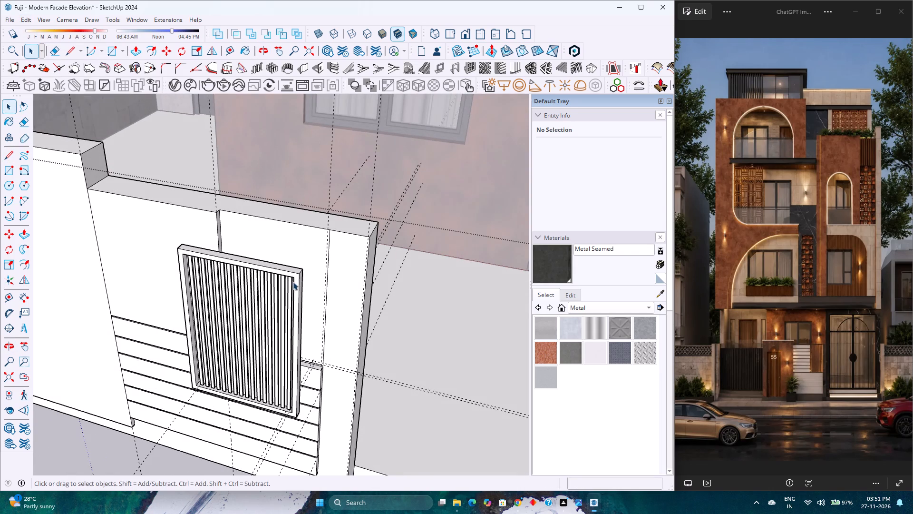
left_click(282, 276)
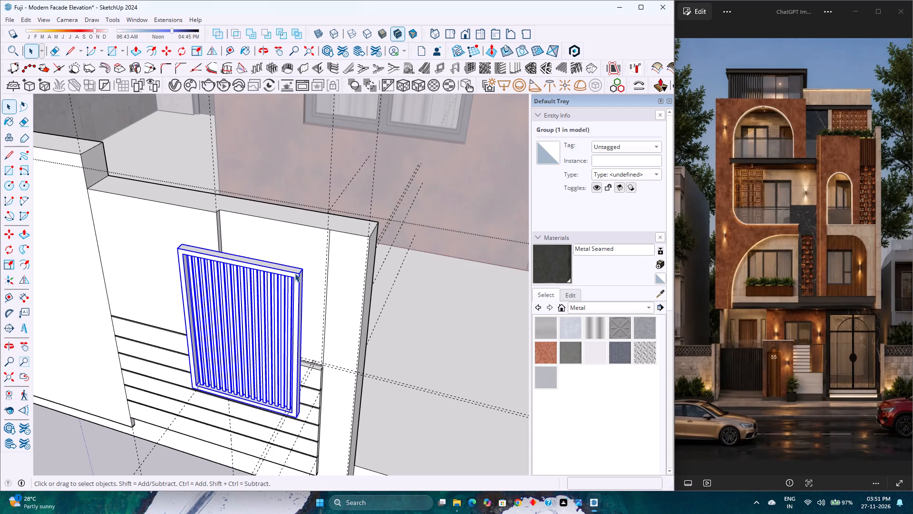
key("m")
middle_click_drag(303, 267, 180, 376)
scroll(223, 354, "up", 2)
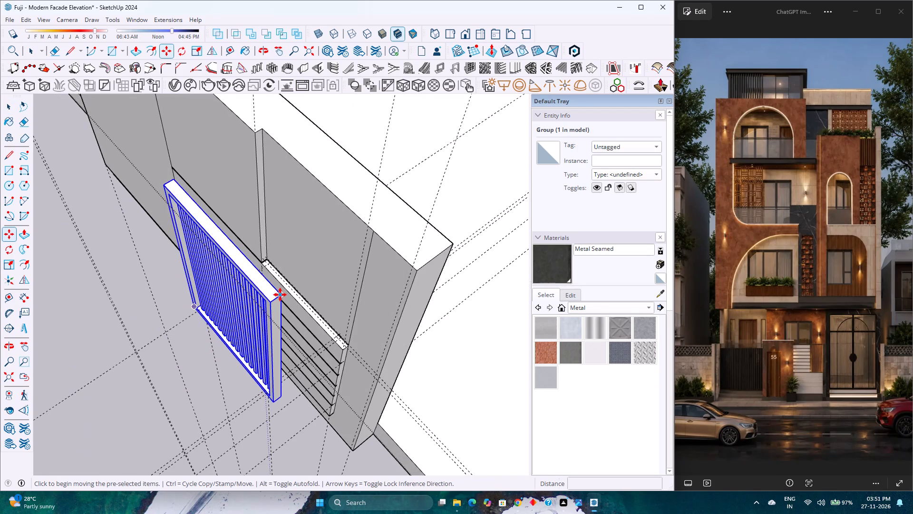
left_click(280, 295)
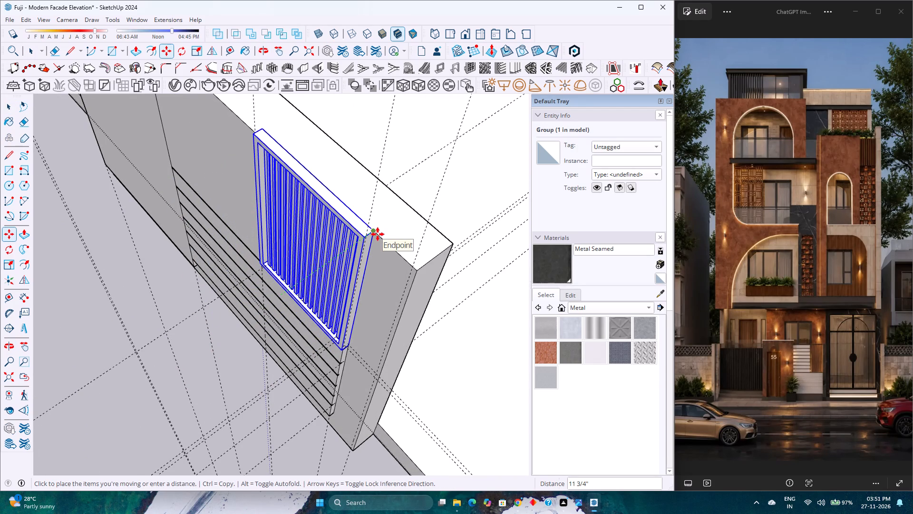
left_click(378, 234)
Scale the barred panel group's depth to 0.80 along the green axis within the recess.
middle_click_drag(319, 278, 523, 301)
middle_click_drag(278, 283, 530, 267)
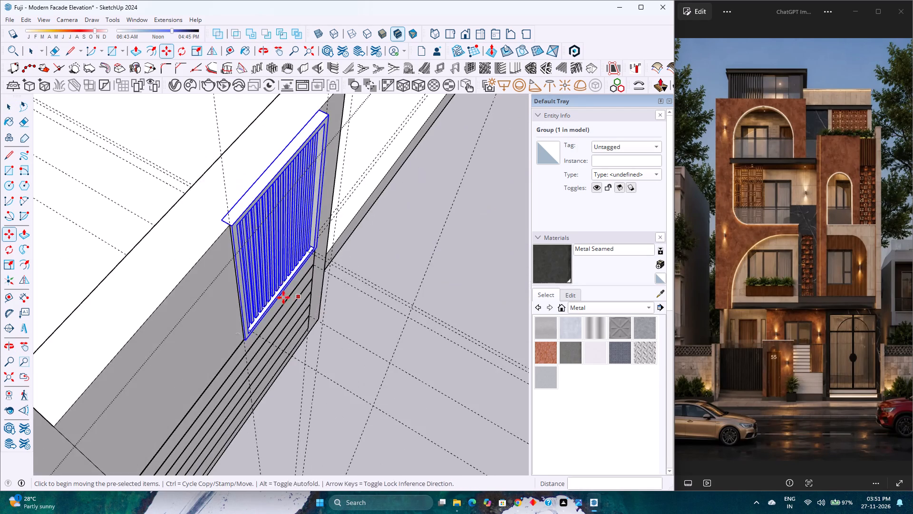
scroll(281, 297, "up", 2)
middle_click_drag(279, 297, 375, 287)
key("s")
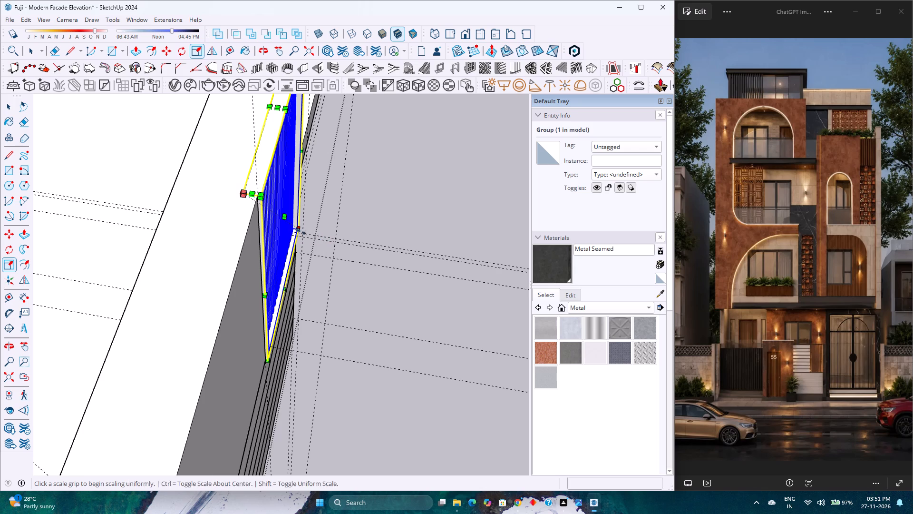
left_click(286, 216)
left_click(253, 240)
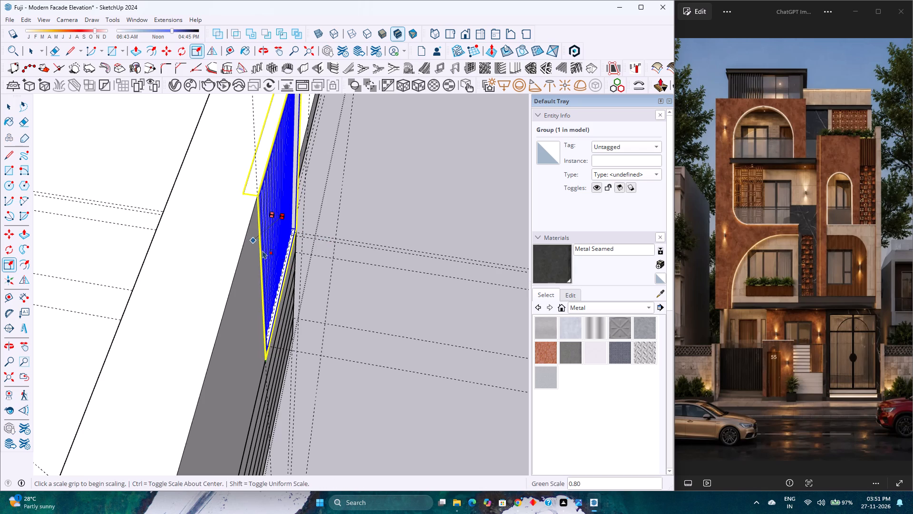
scroll(334, 311, "up", 1)
middle_click_drag(327, 312, 186, 322)
key("space")
key("Escape")
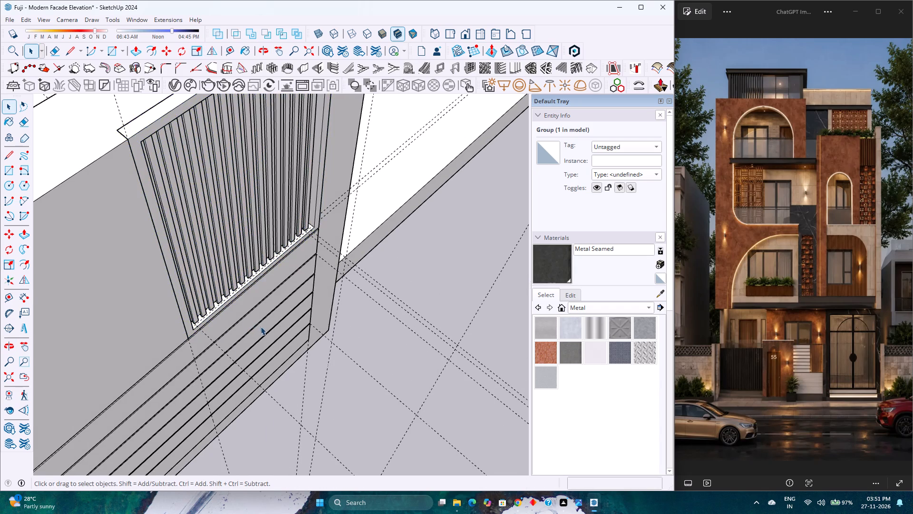
Examine how the barred panel fits in the boundary wall from above, close up and from the front.
scroll(261, 326, "down", 3)
middle_click_drag(267, 326, 326, 405)
middle_click_drag(306, 383, 178, 345)
middle_click(177, 345)
scroll(213, 313, "up", 2)
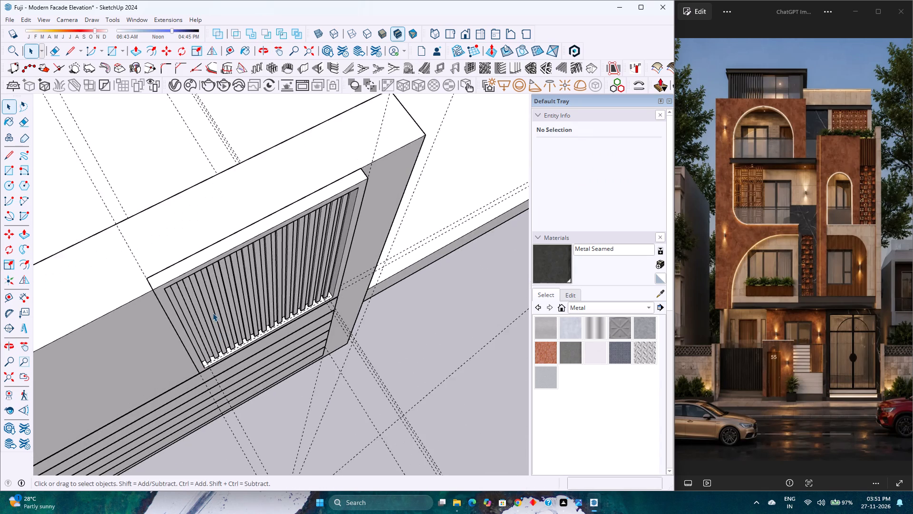
scroll(213, 313, "down", 1)
middle_click_drag(219, 378, 256, 329, "shift")
scroll(262, 326, "down", 8)
middle_click_drag(262, 380, 247, 353)
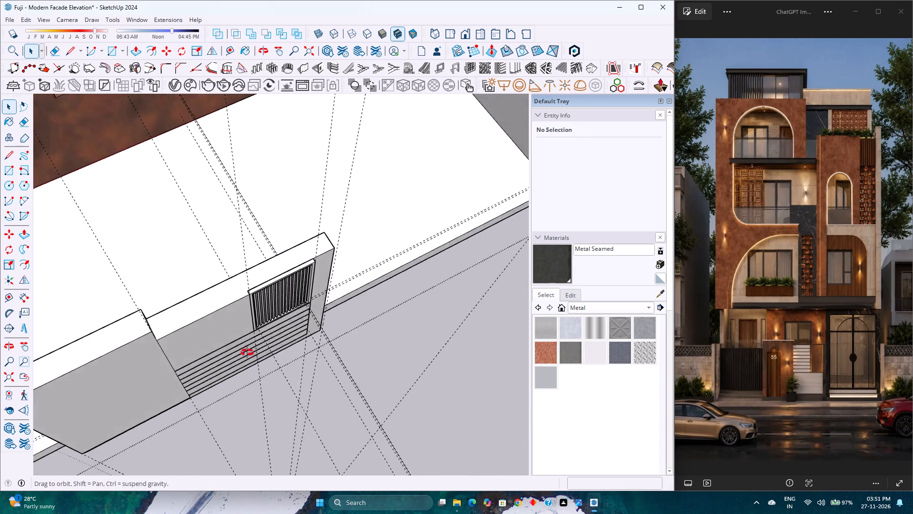
middle_click_drag(247, 353, 214, 218)
scroll(265, 297, "down", 2)
middle_click_drag(262, 365, 178, 306)
scroll(247, 318, "down", 3)
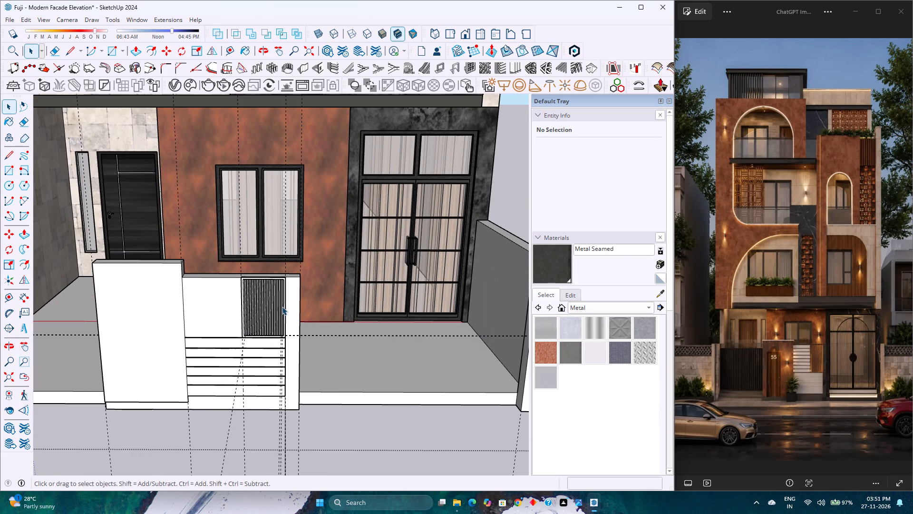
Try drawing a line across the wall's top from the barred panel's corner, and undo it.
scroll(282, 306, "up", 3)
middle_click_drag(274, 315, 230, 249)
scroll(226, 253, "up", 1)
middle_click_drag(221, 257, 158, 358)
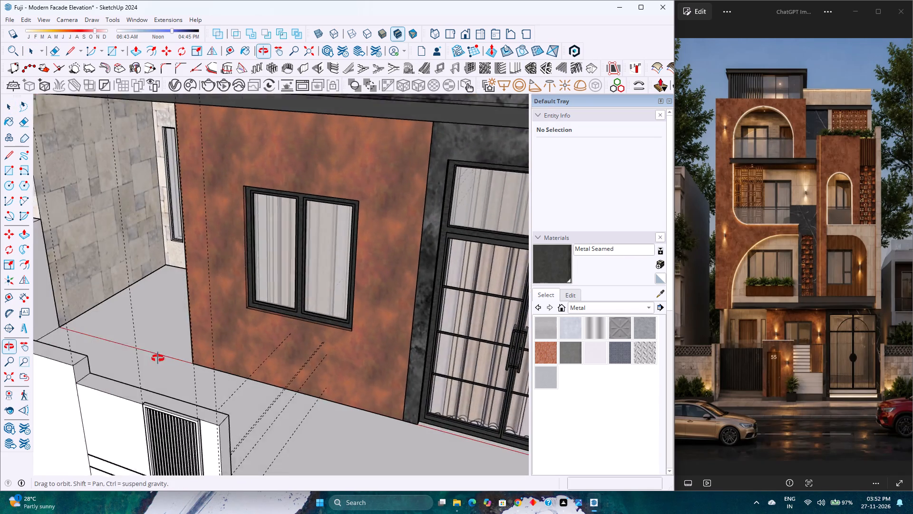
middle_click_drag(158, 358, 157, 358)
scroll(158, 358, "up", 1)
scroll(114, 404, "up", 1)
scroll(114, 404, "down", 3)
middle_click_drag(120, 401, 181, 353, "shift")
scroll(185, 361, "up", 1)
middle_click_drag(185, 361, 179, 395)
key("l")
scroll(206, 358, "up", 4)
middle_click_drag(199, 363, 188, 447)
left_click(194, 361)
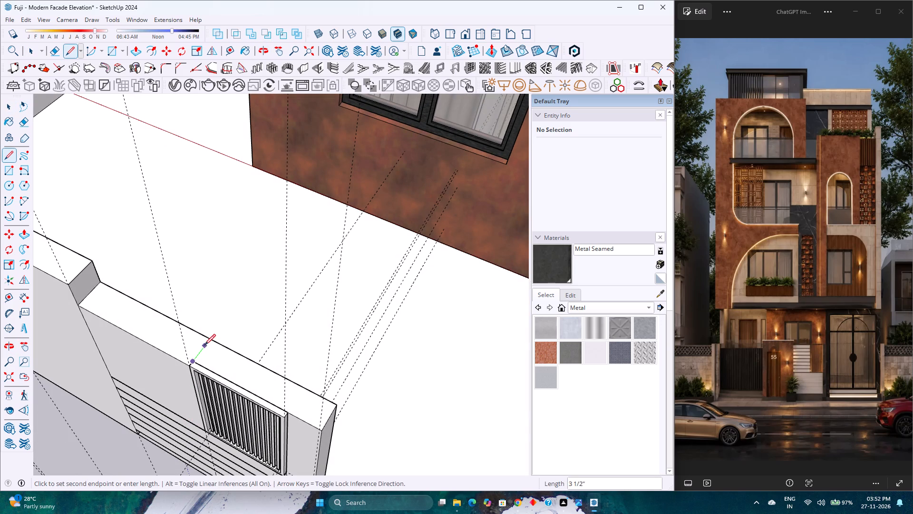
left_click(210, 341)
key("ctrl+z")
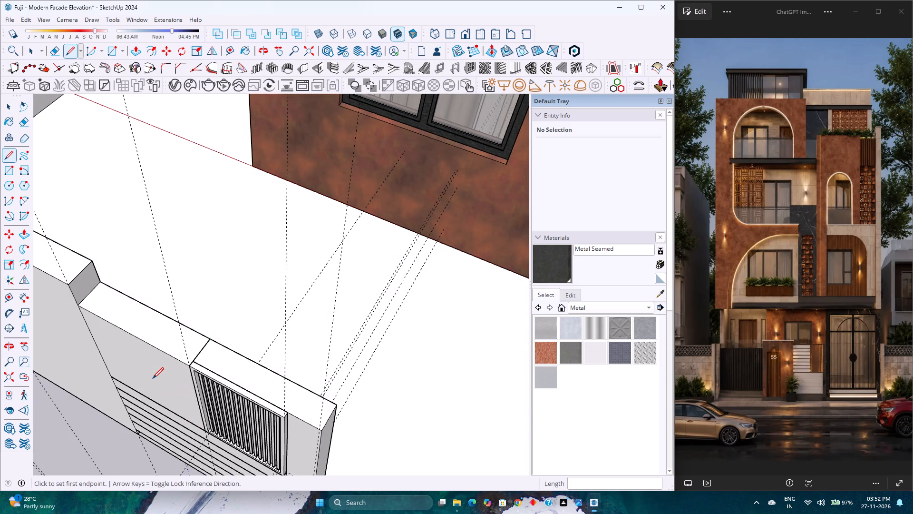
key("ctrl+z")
Open the wall group and draw a line across its top from the barred panel's corner to the back edge.
key("space")
double_click(153, 377)
scroll(154, 376, "up", 3)
left_click(162, 367)
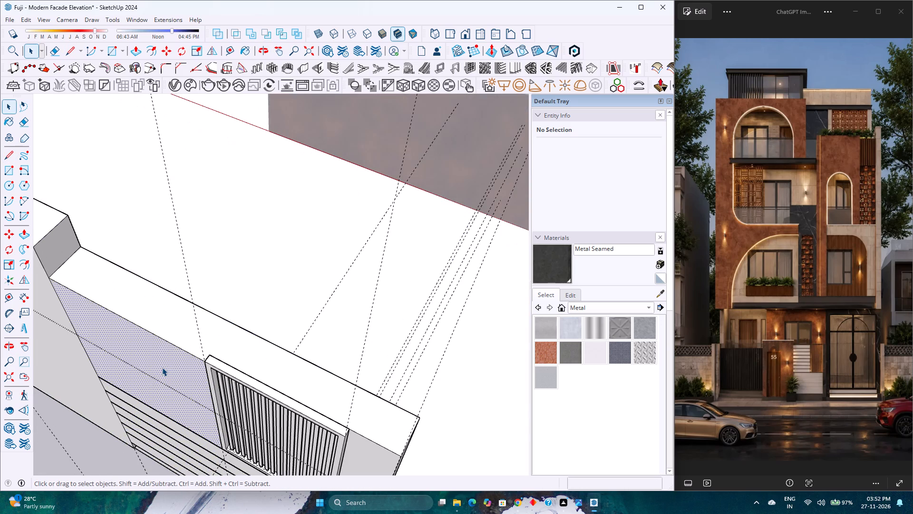
key("l")
left_click(208, 355)
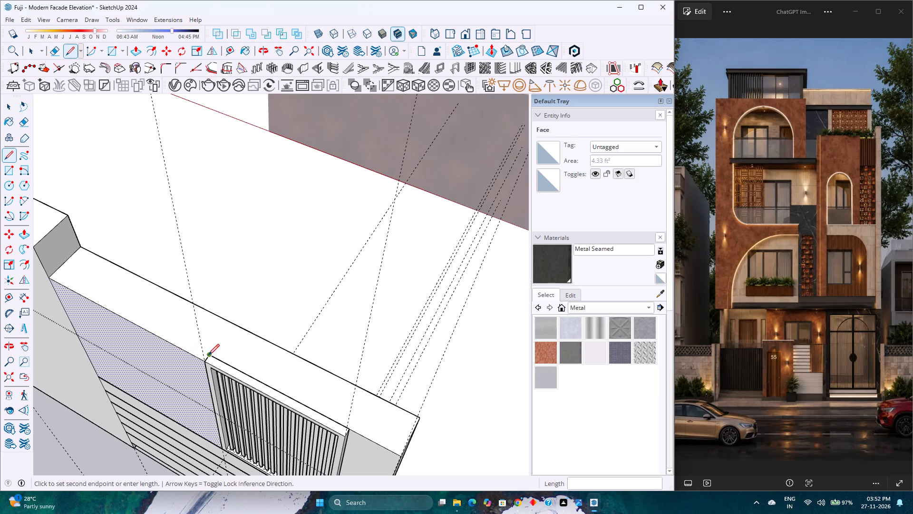
left_click(233, 326)
Raise the wall's top face between the tall block and the barred panel by 3".
key("p")
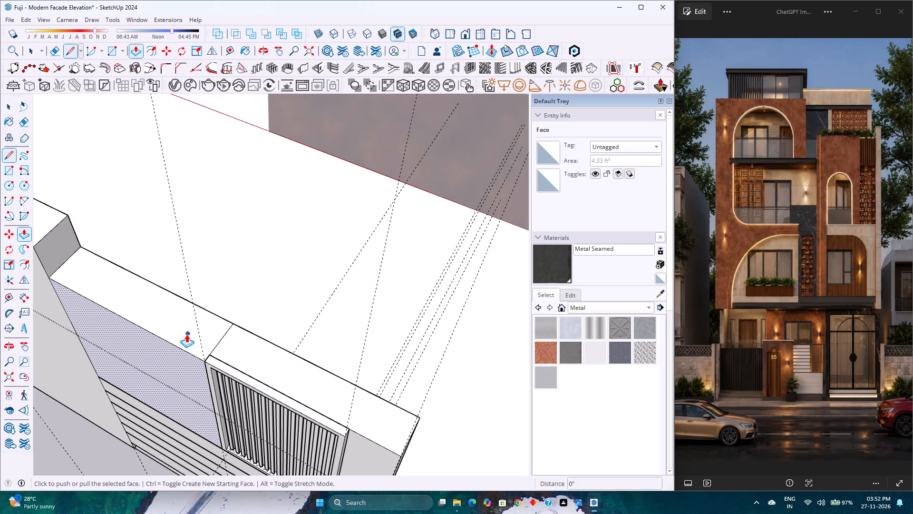
left_click(186, 334)
key("Escape")
left_click(186, 327)
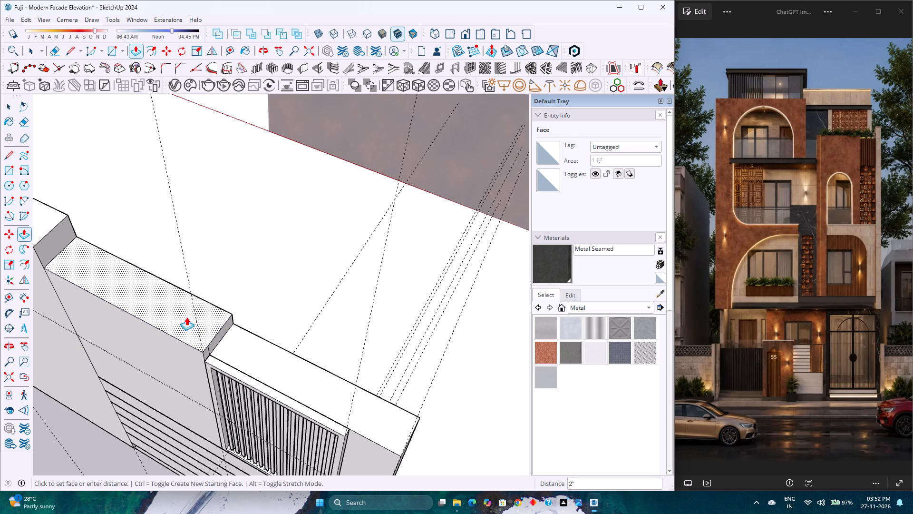
key("3")
key("Return")
Erase the leftover edge at the front corner of the raised wall section.
scroll(194, 345, "up", 2)
middle_click_drag(194, 345, 204, 291)
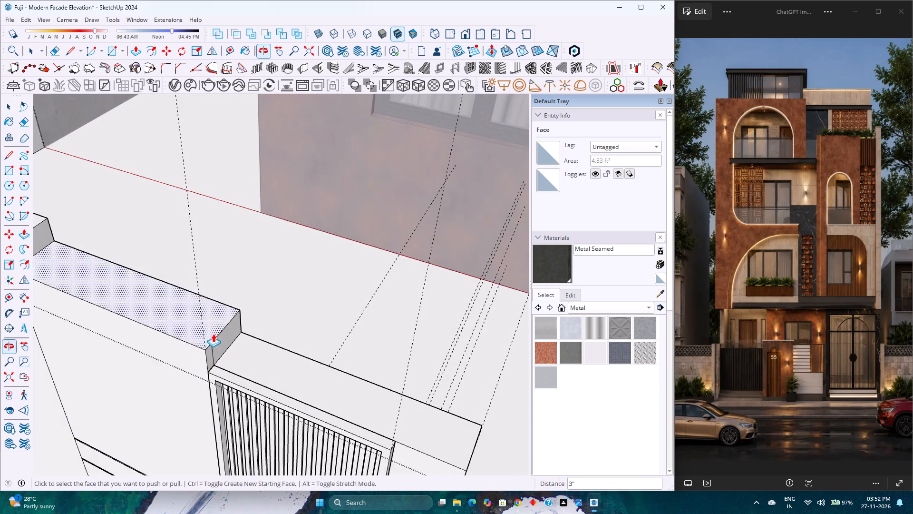
scroll(208, 360, "up", 1)
key("e")
scroll(212, 357, "up", 2)
left_click(213, 348)
scroll(215, 349, "down", 7)
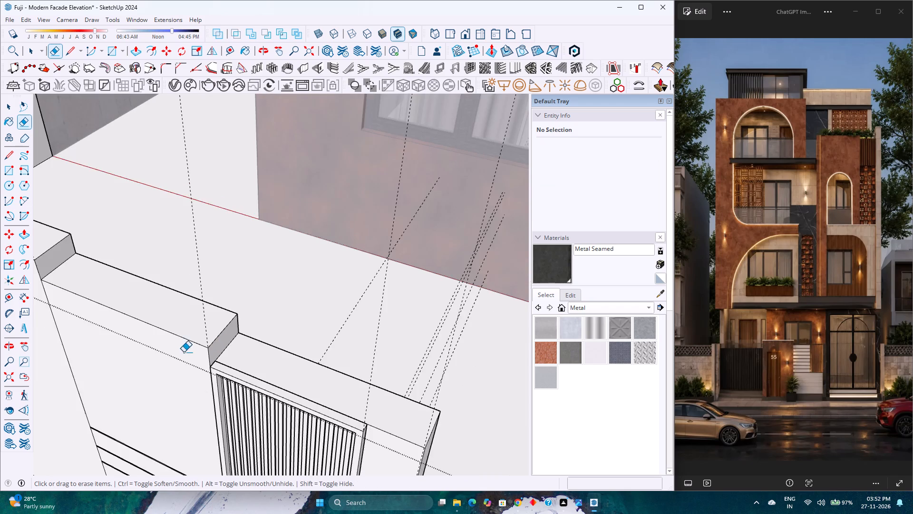
Push the plain upper wall face beside the barred panel inward, entering a distance of 2".
scroll(184, 352, "down", 2)
middle_click_drag(169, 389, 220, 340, "shift")
key("p")
left_click(211, 344)
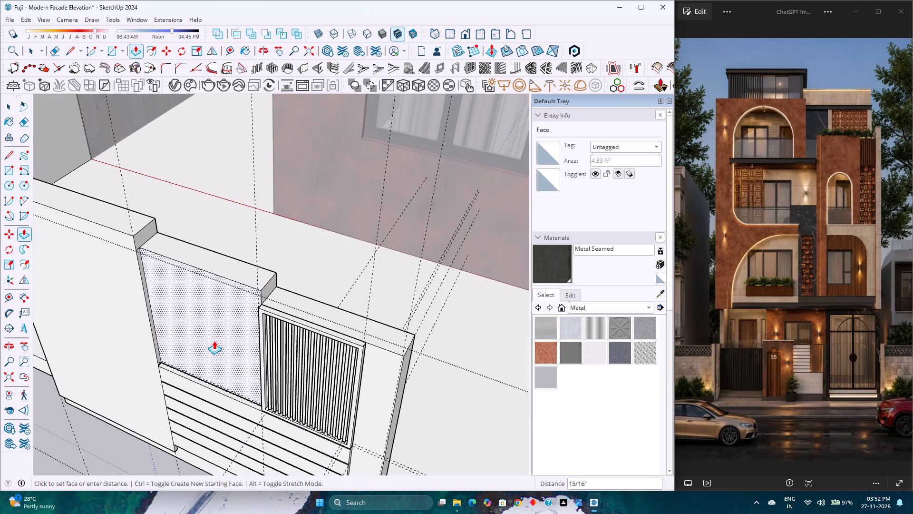
key("2")
key("Return")
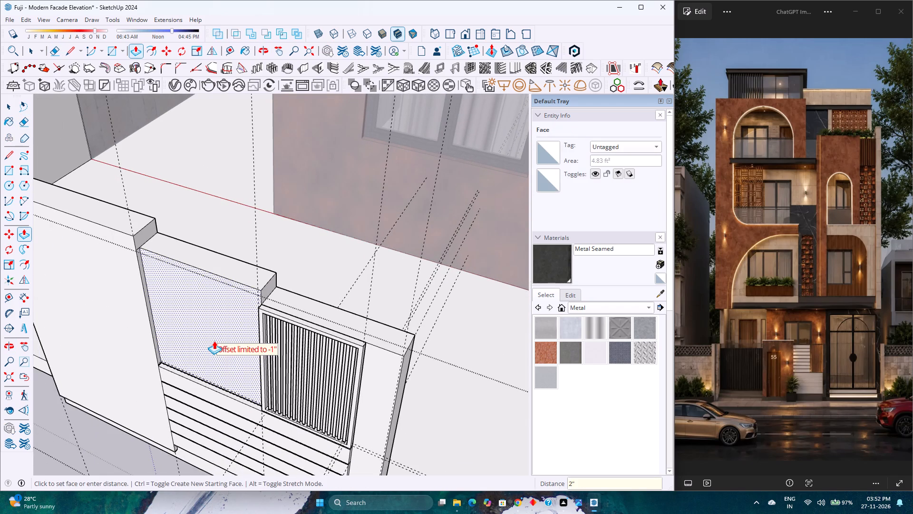
middle_click_drag(196, 351, 263, 301)
scroll(262, 300, "down", 4)
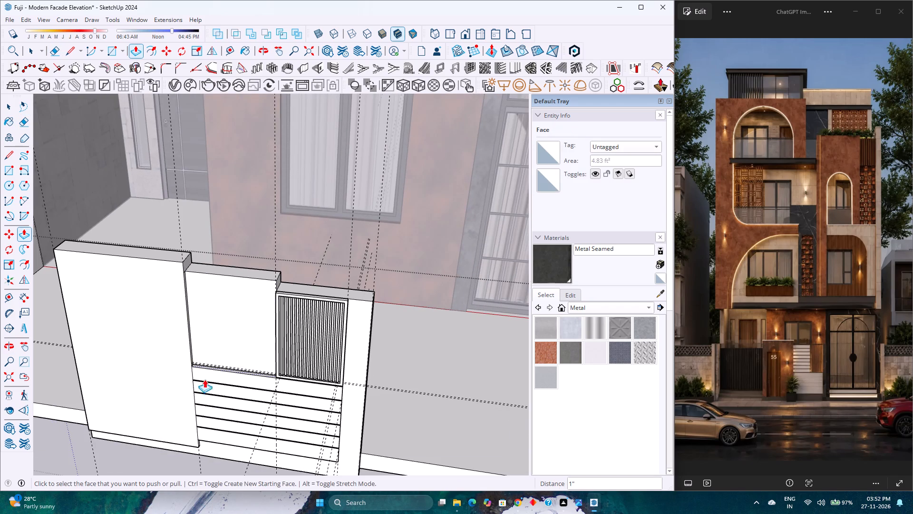
Copy the plain upper wall face 4' straight up above the wall.
key("space")
scroll(207, 390, "down", 3)
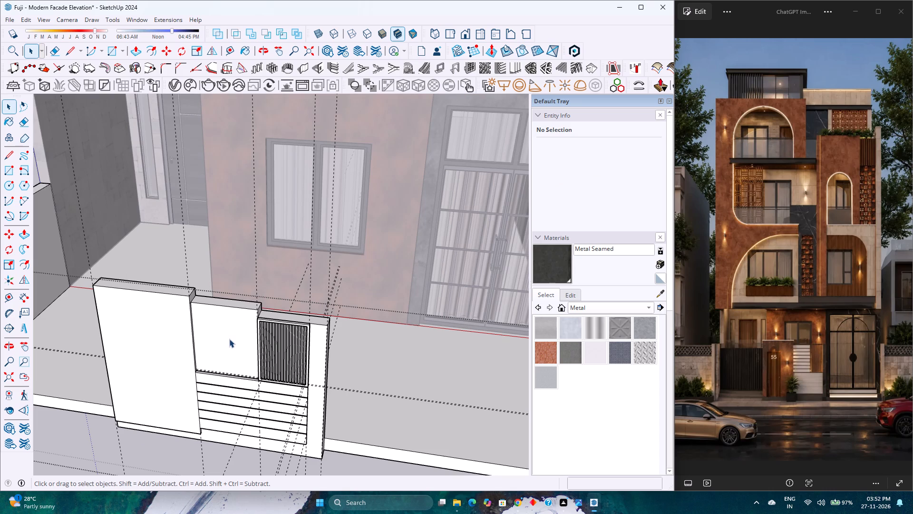
left_click(229, 342)
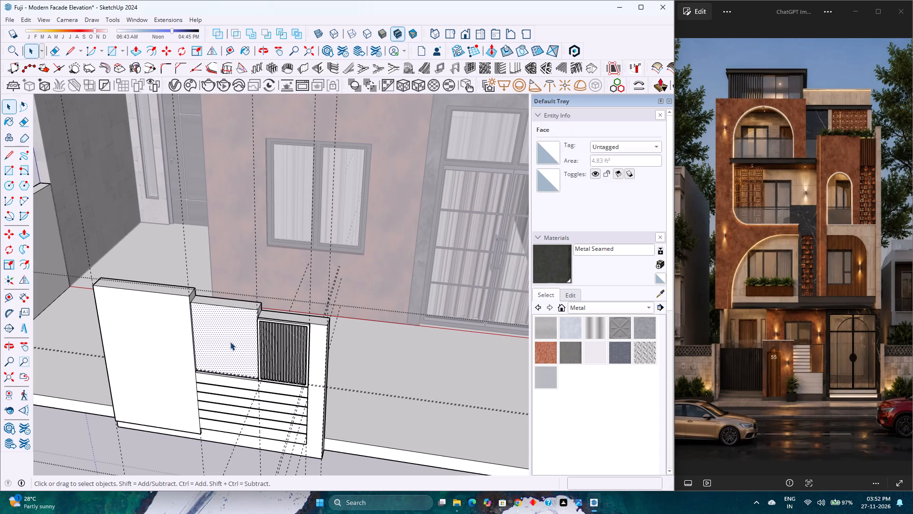
key("m")
left_click(256, 310)
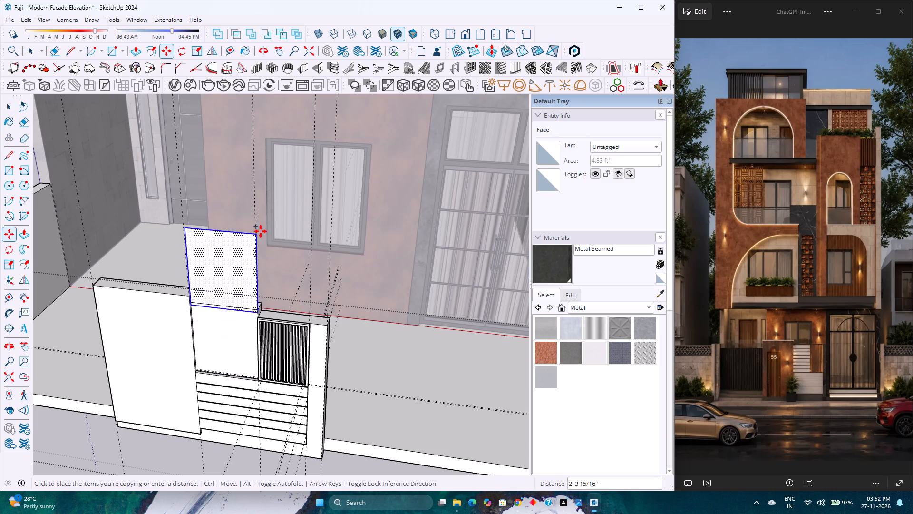
key("4")
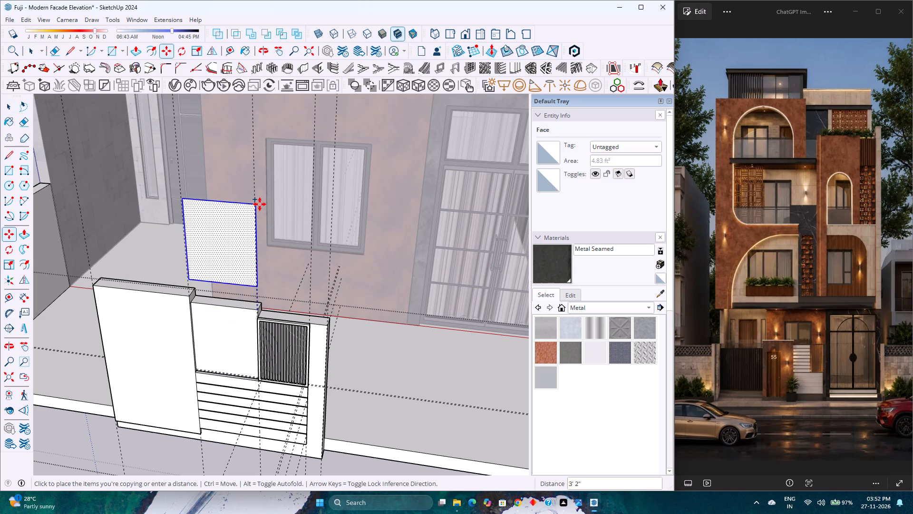
key("apostrophe")
key("Return")
Make the copied face and its edges a group.
right_click(243, 212)
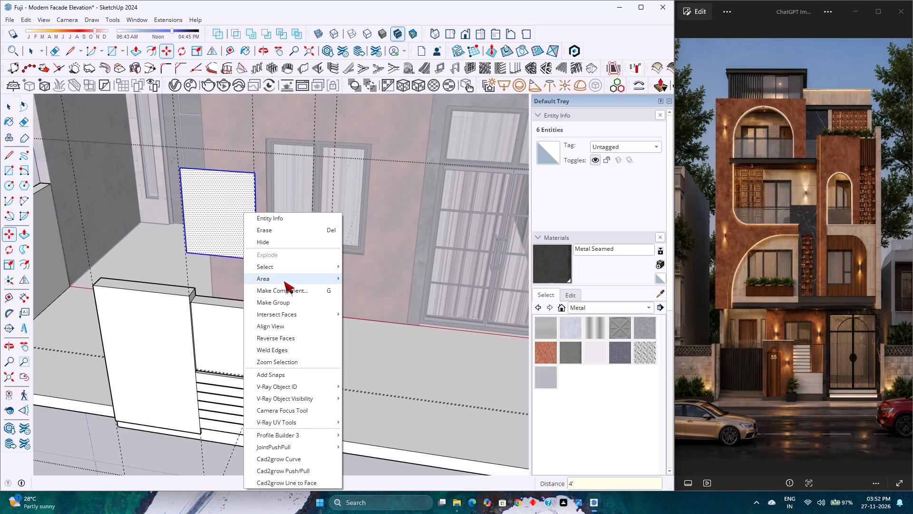
left_click(286, 305)
key("space")
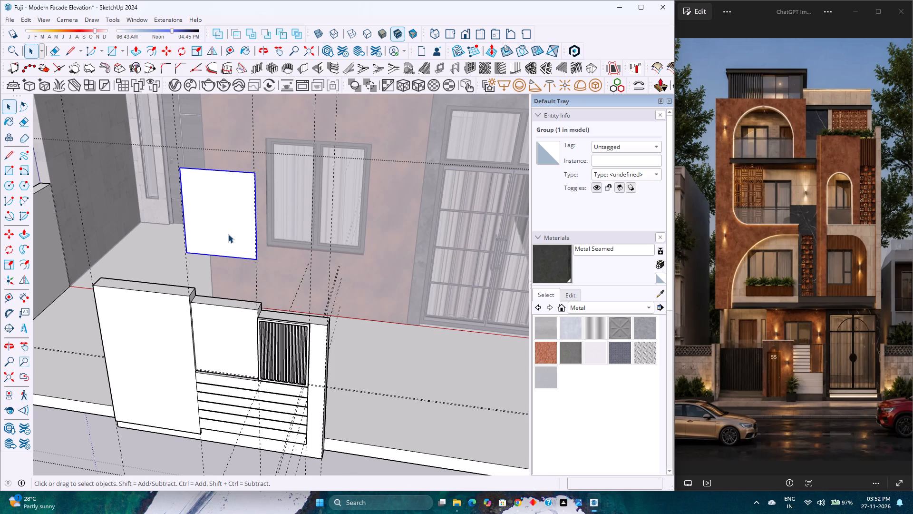
Open the new group and extrude its face 1.5" to form a panel.
double_click(228, 234)
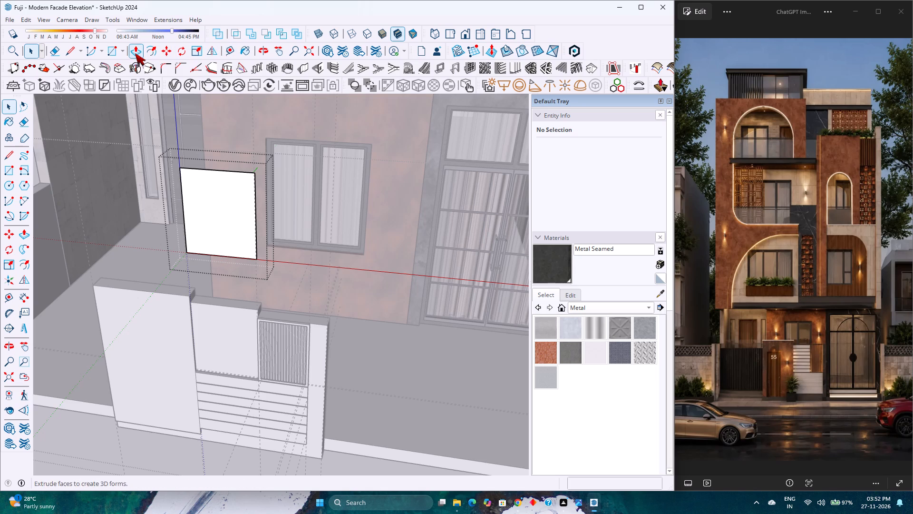
left_click(135, 53)
left_click(233, 239)
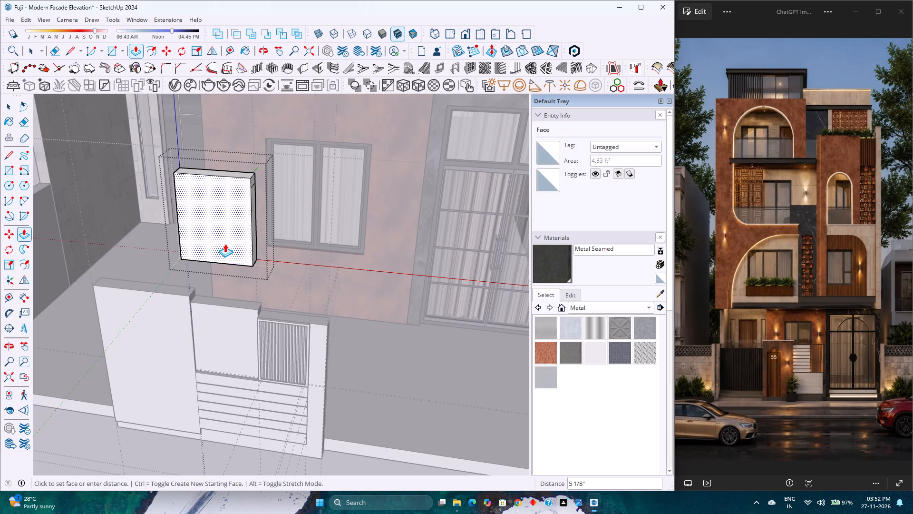
key("1")
key("period")
key("5")
key("Return")
Erase the stray edge crossing the narrow side of the new panel.
scroll(223, 245, "up", 1)
middle_click_drag(223, 245, 123, 287)
scroll(306, 165, "up", 5)
key("e")
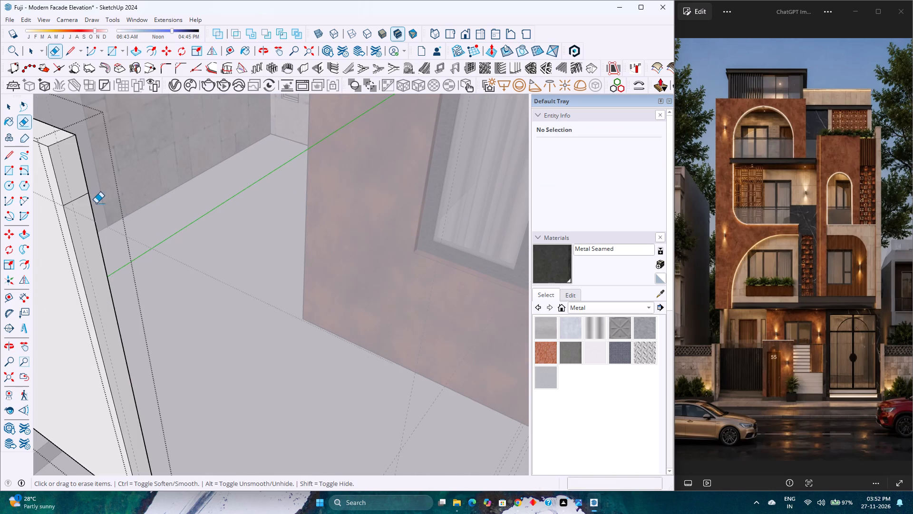
left_click(71, 201)
Place a horizontal guide 4" below the top edge on the new panel's narrow side.
scroll(94, 210, "down", 2)
middle_click_drag(89, 226, 141, 211, "shift")
middle_click_drag(132, 216, 51, 231)
middle_click_drag(113, 211, 185, 293, "shift")
middle_click(185, 293, "shift")
middle_click_drag(181, 293, 146, 205)
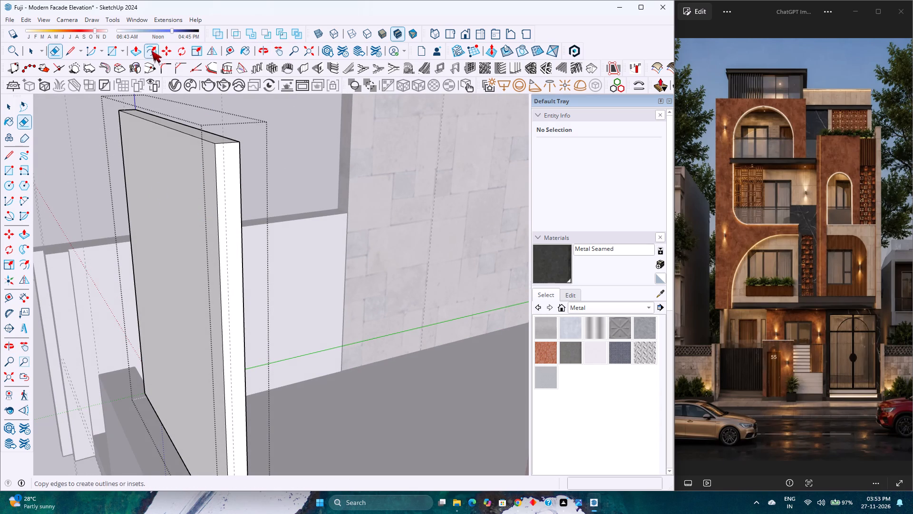
left_click(231, 51)
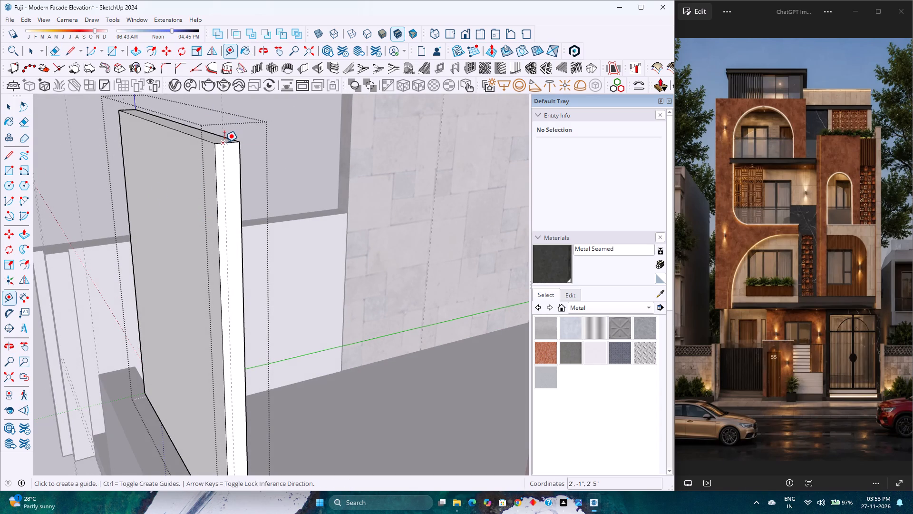
left_click(224, 142)
key("Escape")
scroll(239, 158, "up", 1)
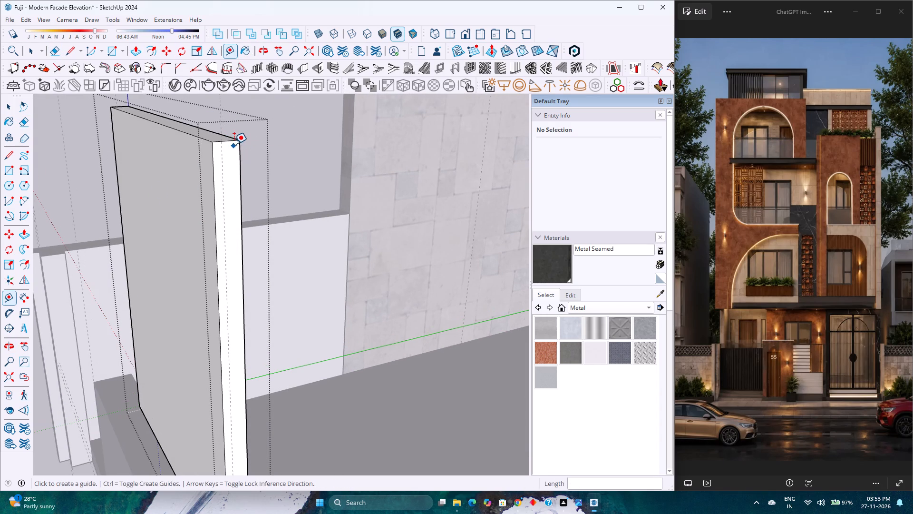
scroll(231, 142, "up", 2)
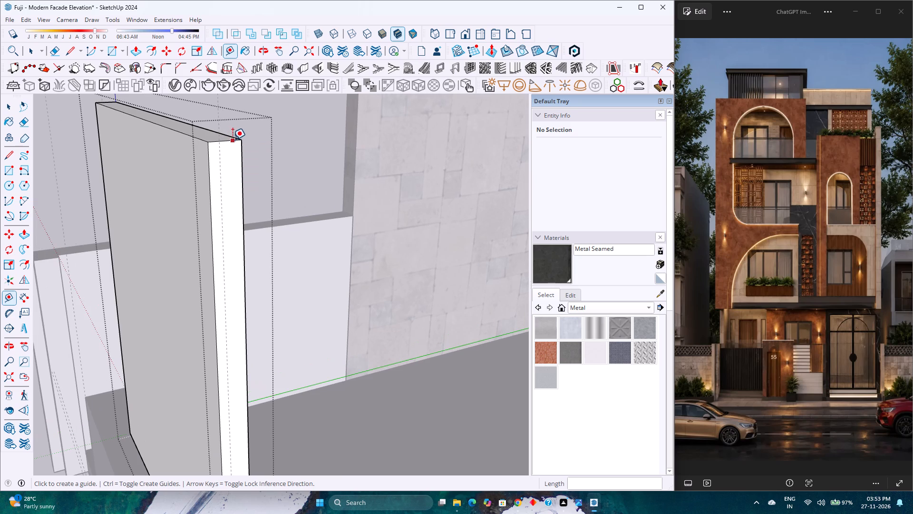
left_click(233, 139)
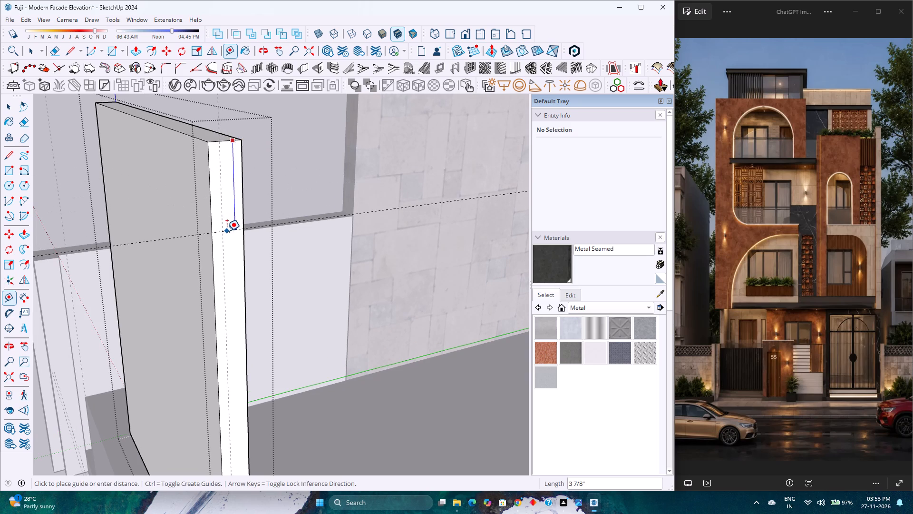
key("4")
key("Return")
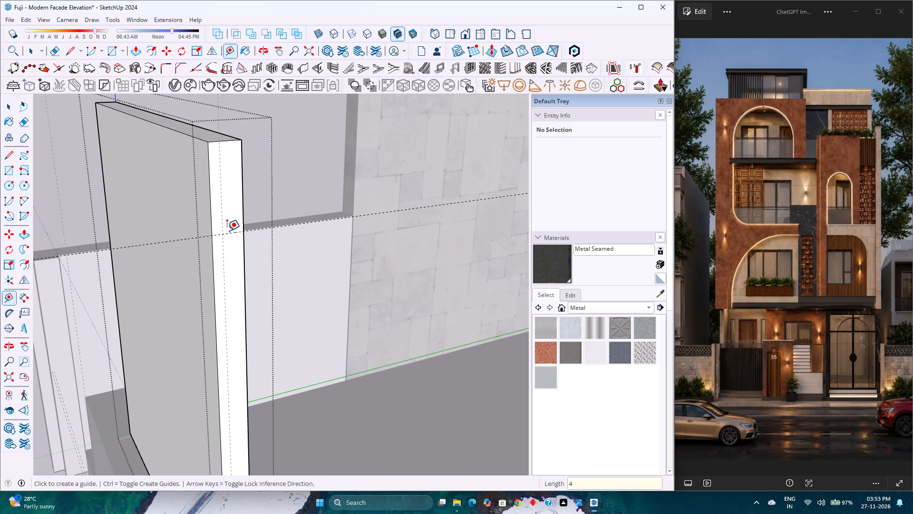
Place a vertical guide 1/2" in from the long edge of the panel's narrow side.
scroll(227, 231, "down", 1)
scroll(230, 249, "up", 2)
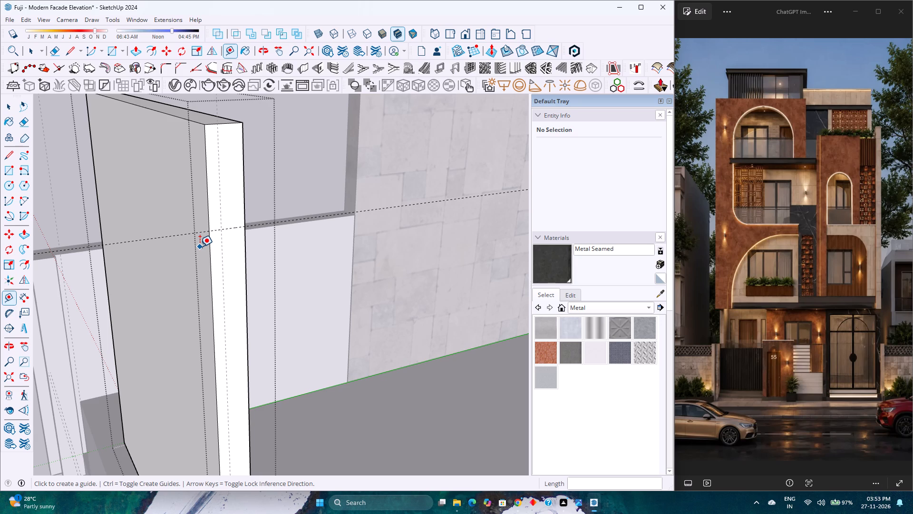
left_click(207, 183)
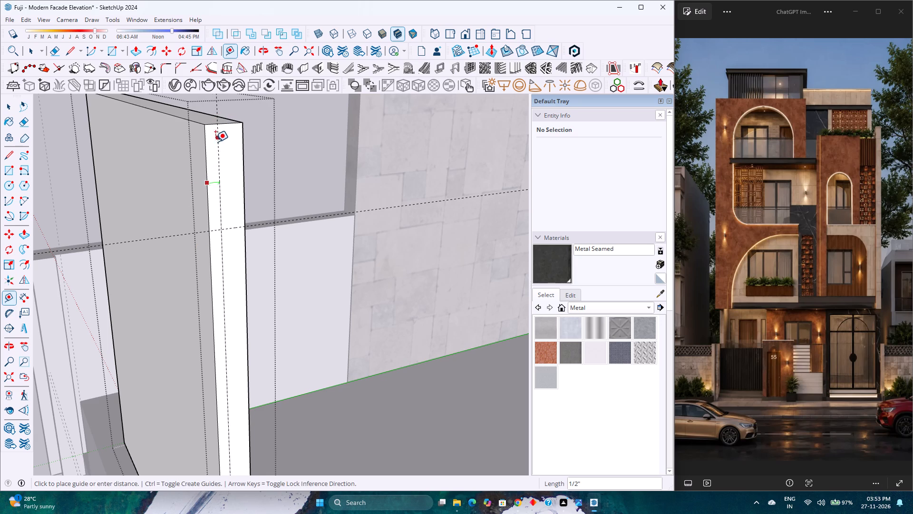
left_click(220, 154)
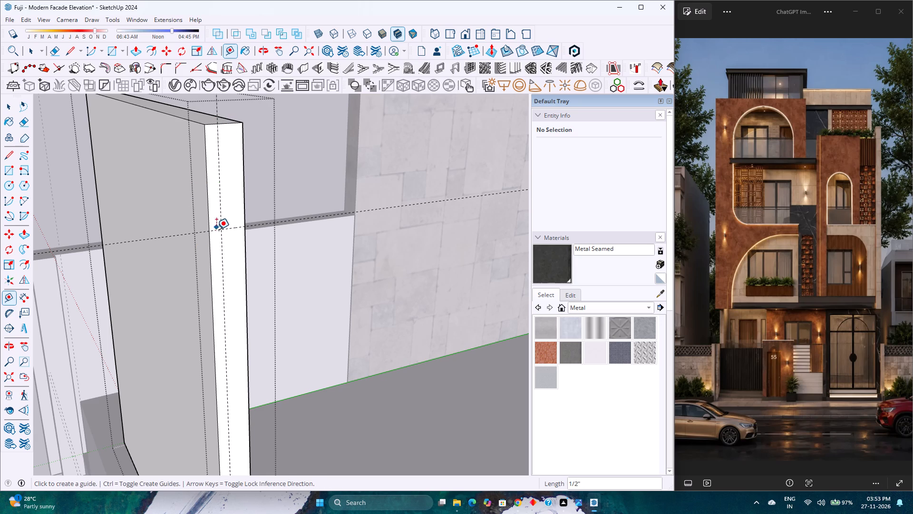
Draw a sloped line from the 4" guide at the narrow side's long edge up to the 1/2" guide at the top edge.
middle_click_drag(214, 229, 190, 232)
scroll(201, 232, "up", 3)
middle_click_drag(221, 224, 220, 300, "shift")
middle_click(220, 300, "shift")
scroll(222, 297, "down", 3)
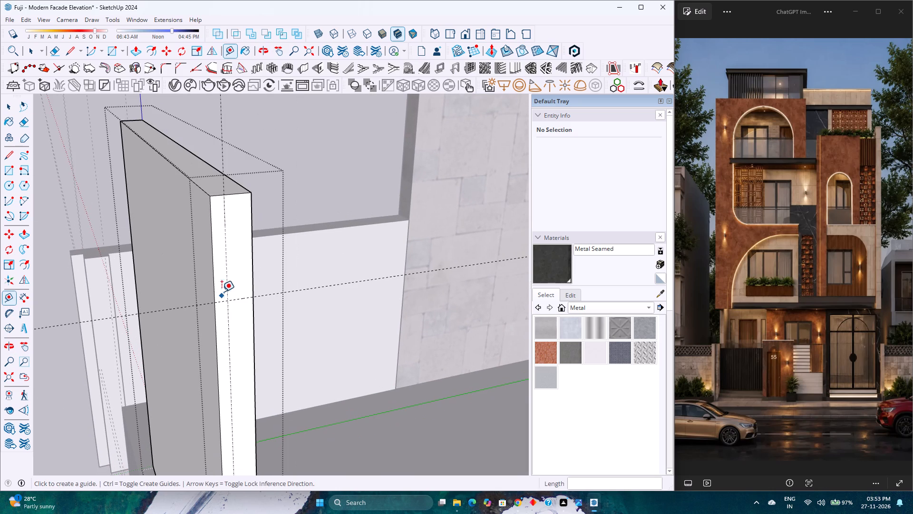
key("l")
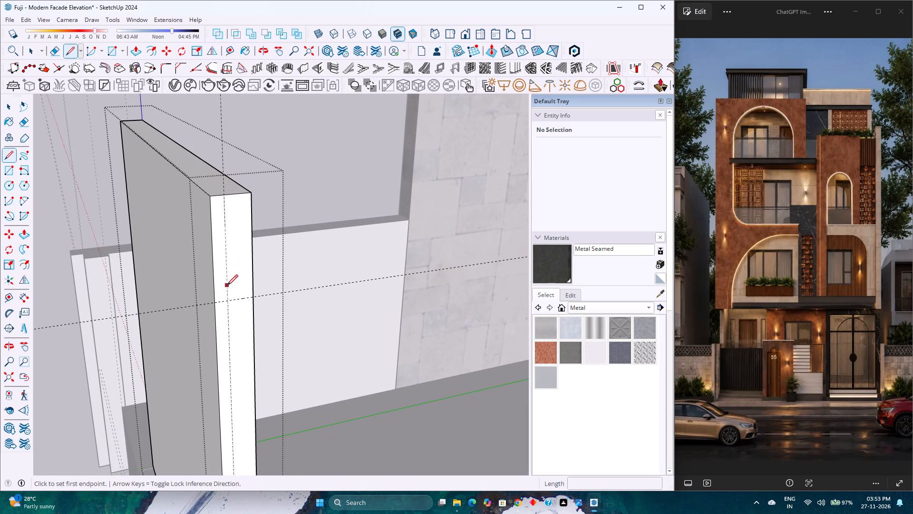
middle_click_drag(228, 285, 187, 373)
middle_click(186, 372)
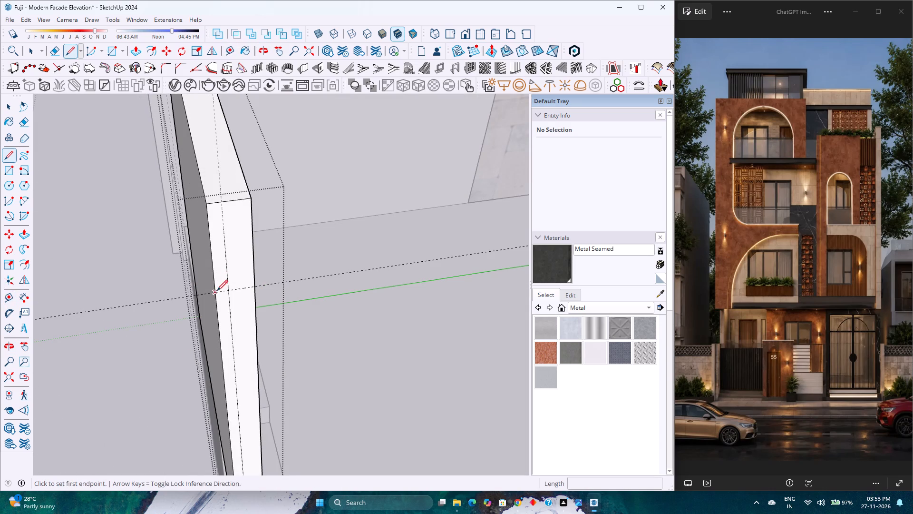
left_click(217, 291)
left_click(223, 202)
Draw a short horizontal line from the sloped line's lower end across to the 1/2" vertical guide.
scroll(214, 298, "up", 5)
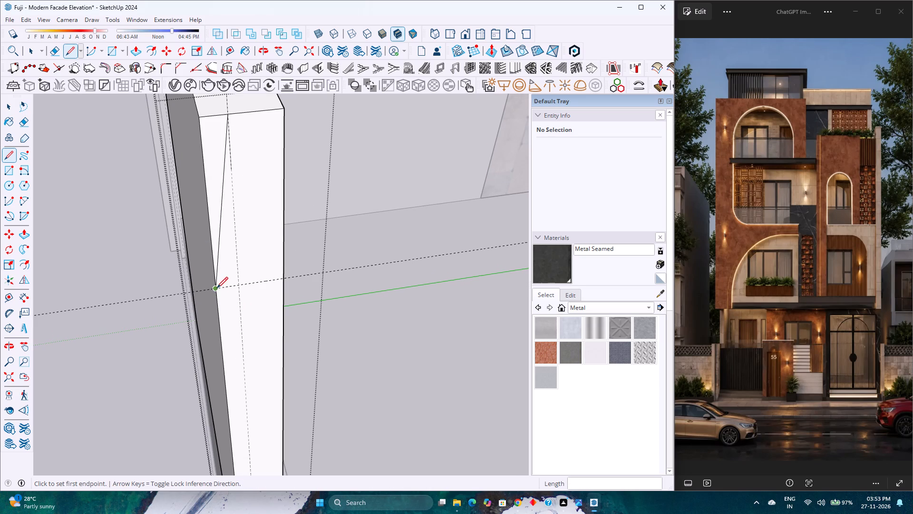
left_click(217, 288)
left_click(237, 285)
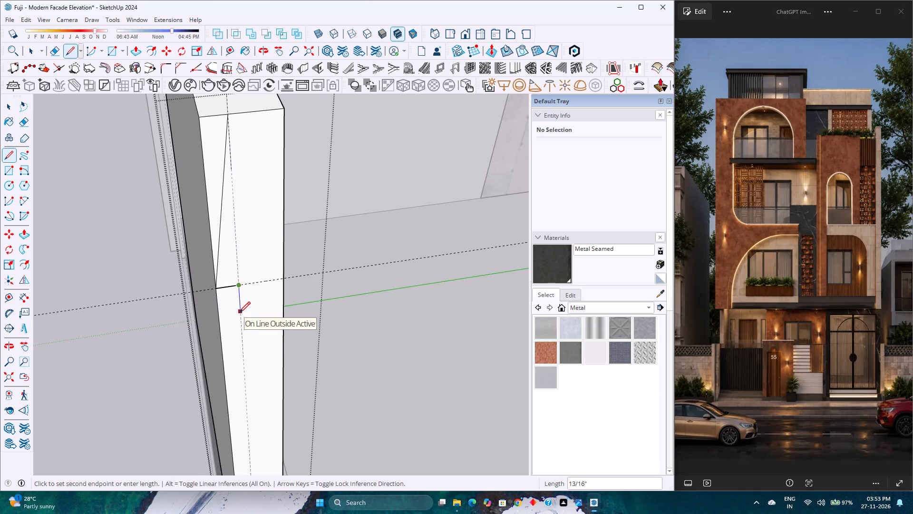
key("ctrl+z")
middle_click_drag(237, 301, 233, 232)
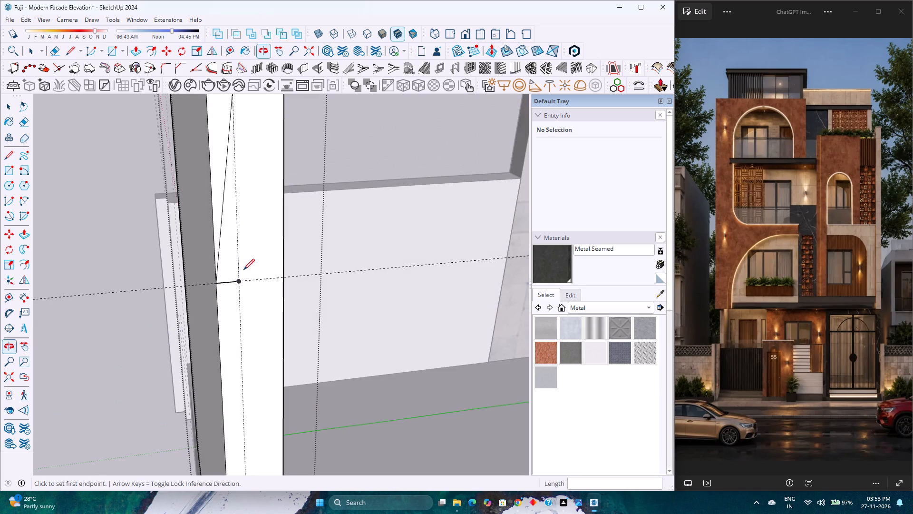
left_click(240, 283)
scroll(241, 304, "up", 3)
middle_click_drag(241, 304, 241, 300)
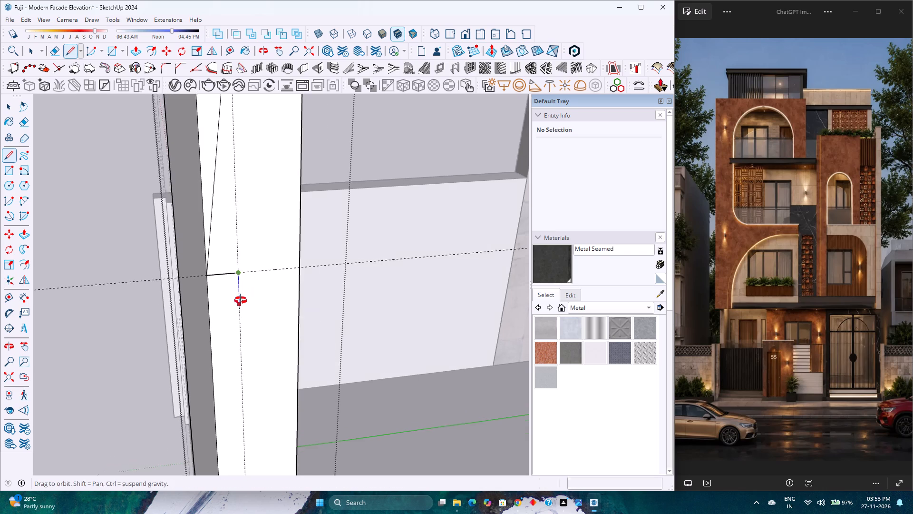
middle_click_drag(241, 300, 246, 239)
scroll(236, 294, "down", 4)
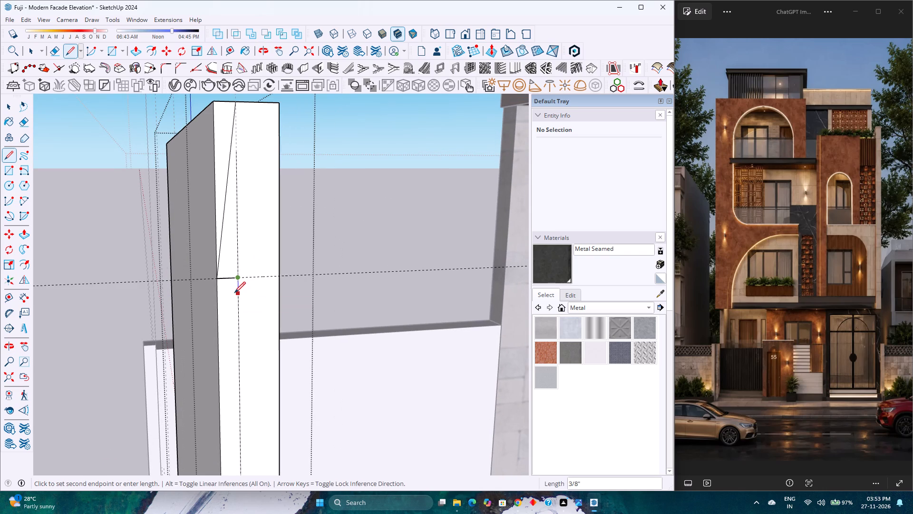
Copy the sloped and horizontal edges straight down so the copy starts at the 4" guide.
key("space")
left_click(222, 229)
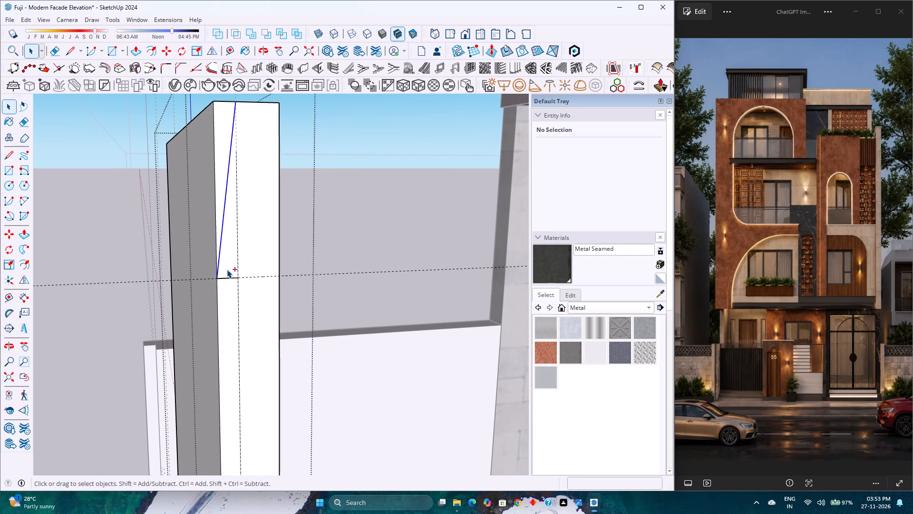
left_click(228, 278, "ctrl")
key("m")
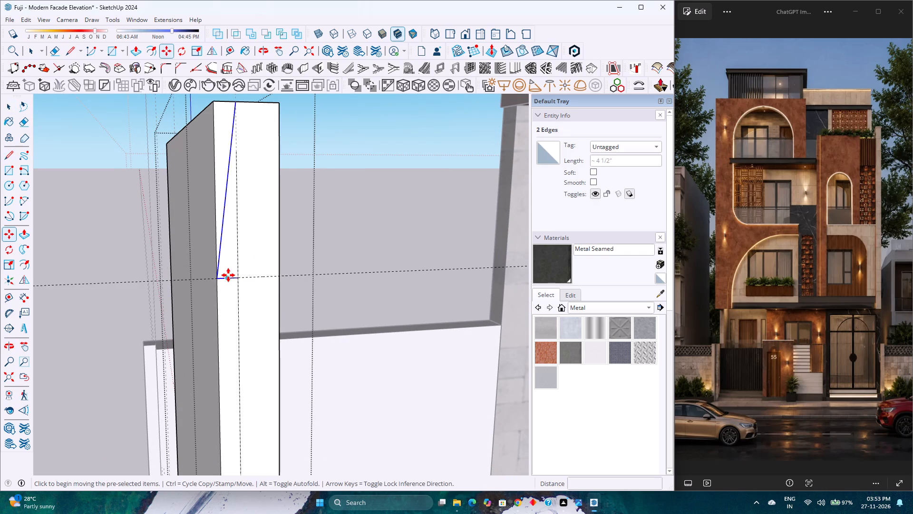
scroll(228, 275, "down", 4)
left_click(233, 157)
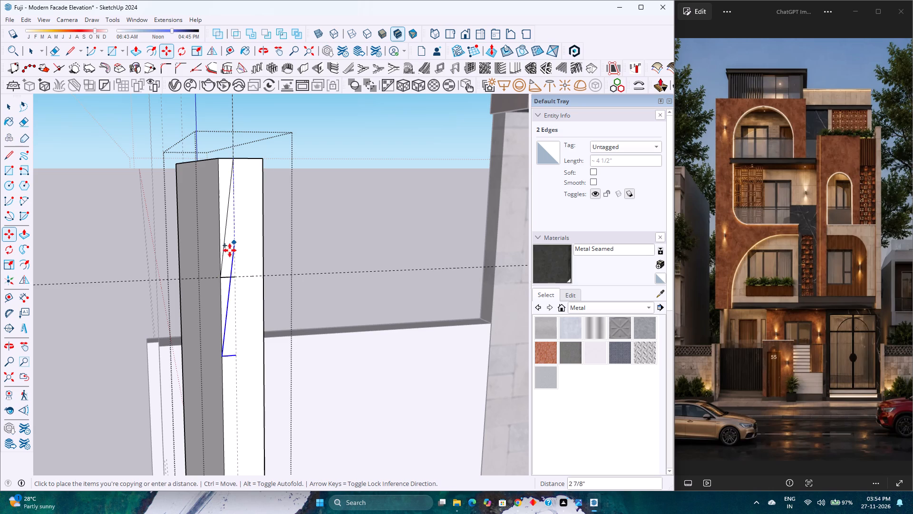
left_click(235, 277)
Repeat the copied edge pair down the panel's narrow side as an array of 6 copies.
scroll(235, 278, "down", 9)
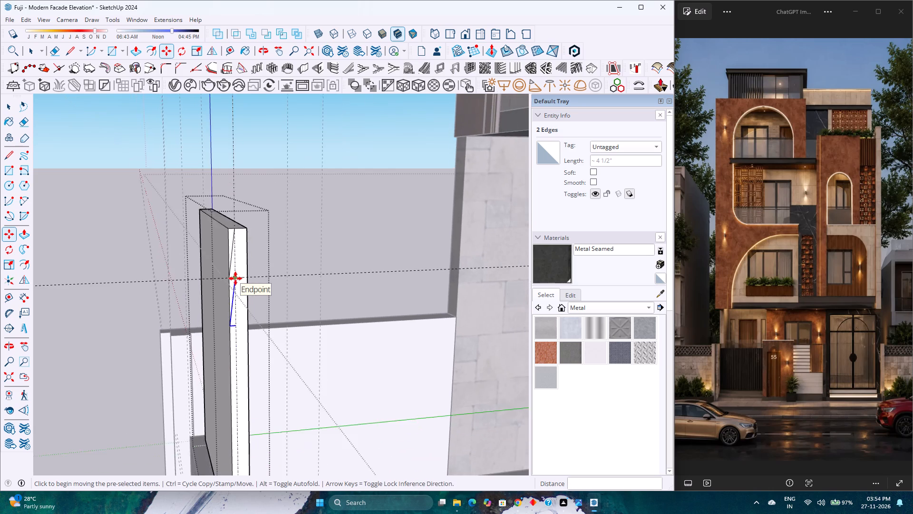
scroll(235, 278, "down", 4)
middle_click_drag(248, 312, 266, 218, "shift")
scroll(260, 251, "up", 4)
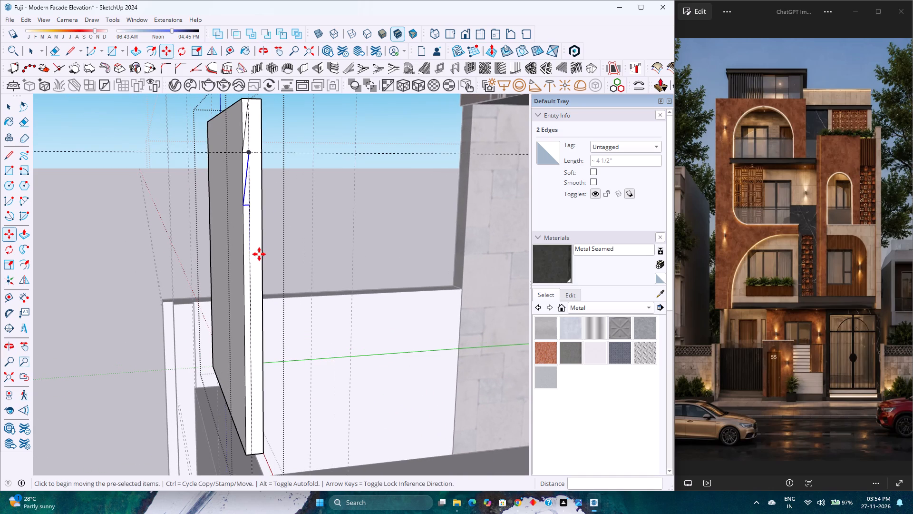
key("asterisk")
key("5")
key("Return")
key("asterisk")
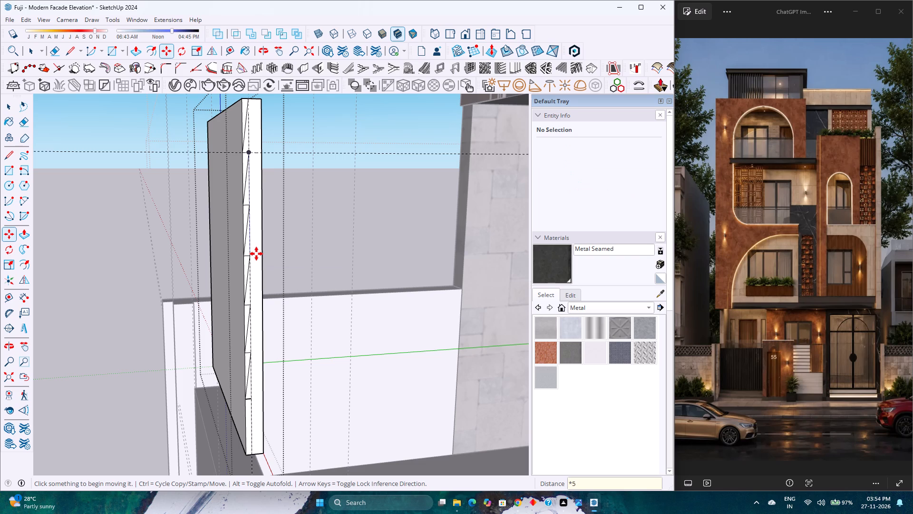
key("6")
key("Return")
Draw a vertical line along the 1/2" guide from the lowest short edge to the panel's bottom edge.
scroll(247, 448, "up", 2)
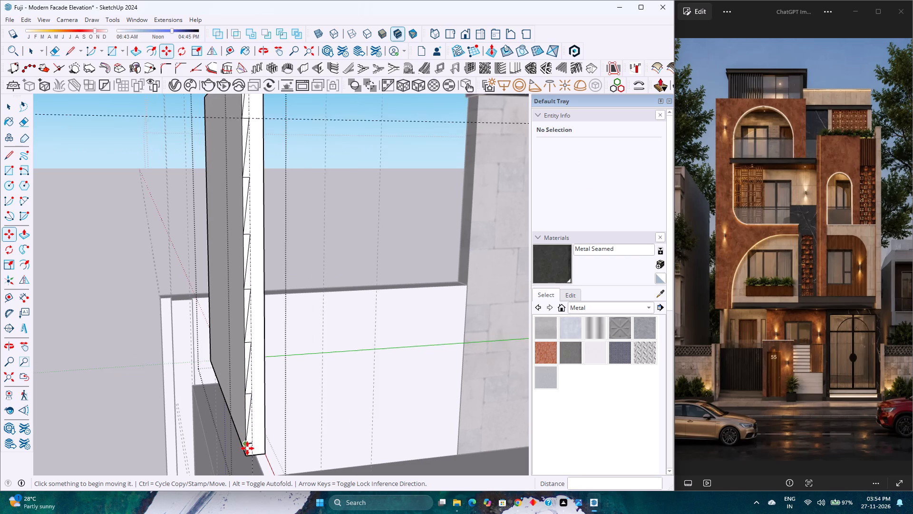
scroll(251, 451, "up", 2)
middle_click_drag(251, 448, 257, 351, "shift")
scroll(258, 372, "up", 3)
scroll(258, 372, "down", 3)
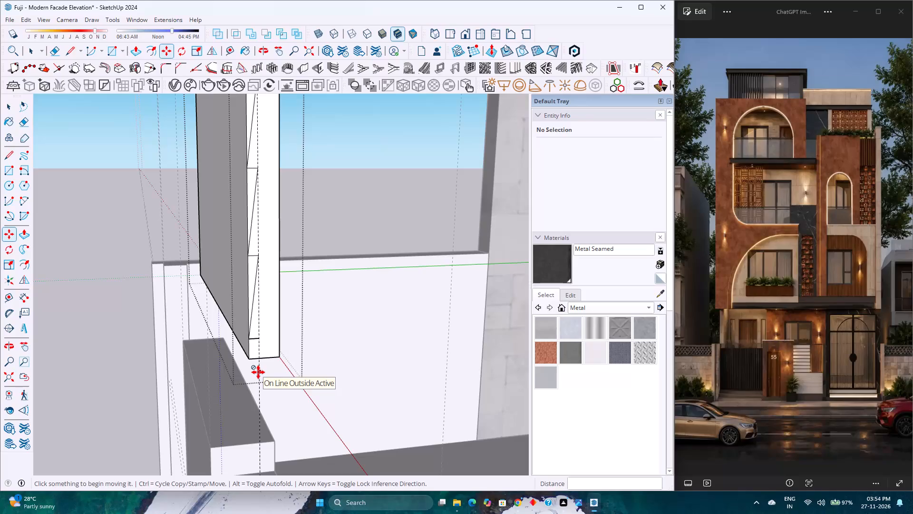
key("l")
left_click(261, 340)
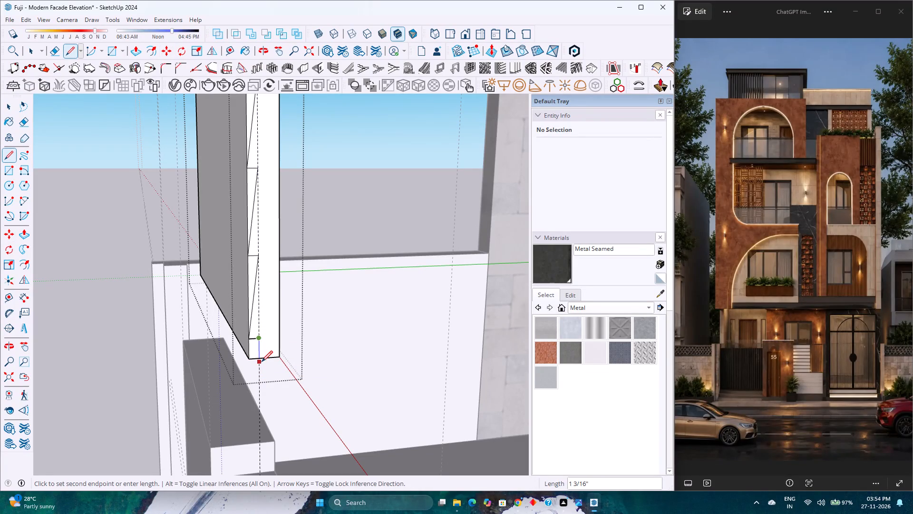
left_click(262, 360)
Cut away the bottom strip and every wedge-shaped face of the louvre profile with Push/Pull, through the panel's full 2' width.
key("p")
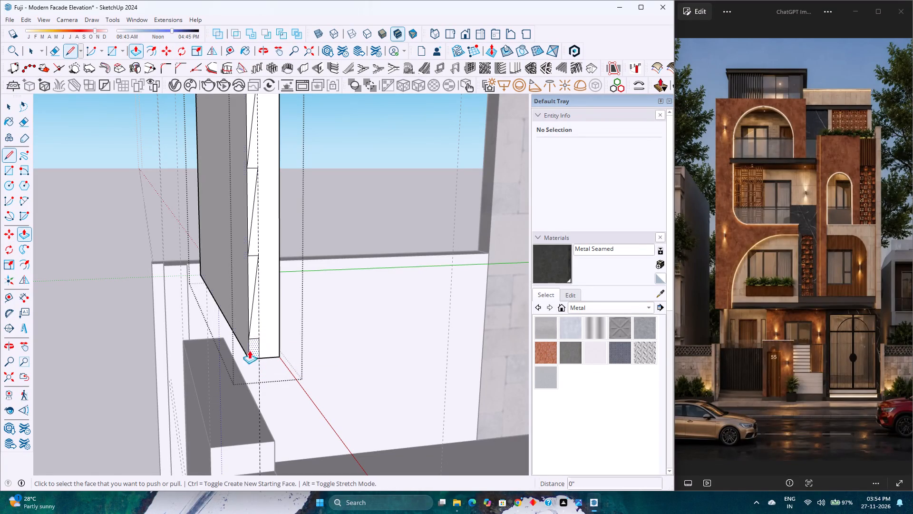
left_click(251, 351)
left_click(199, 285)
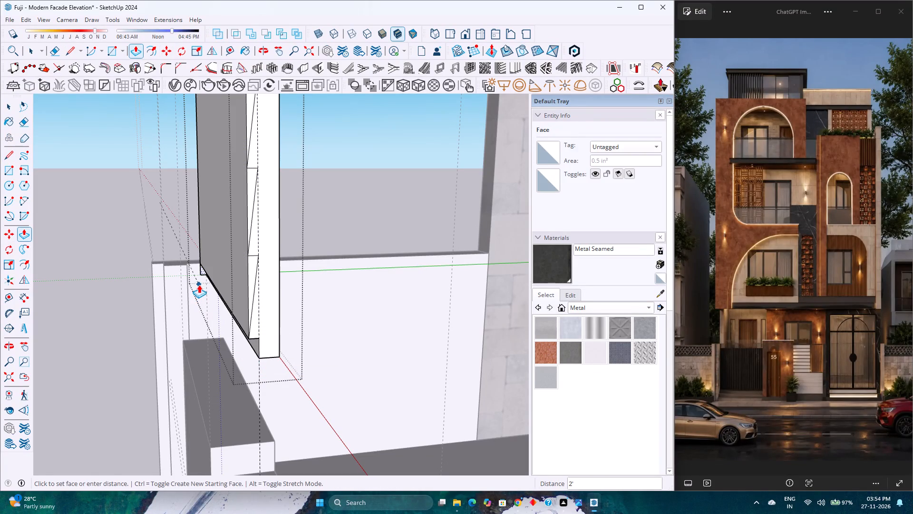
double_click(250, 285)
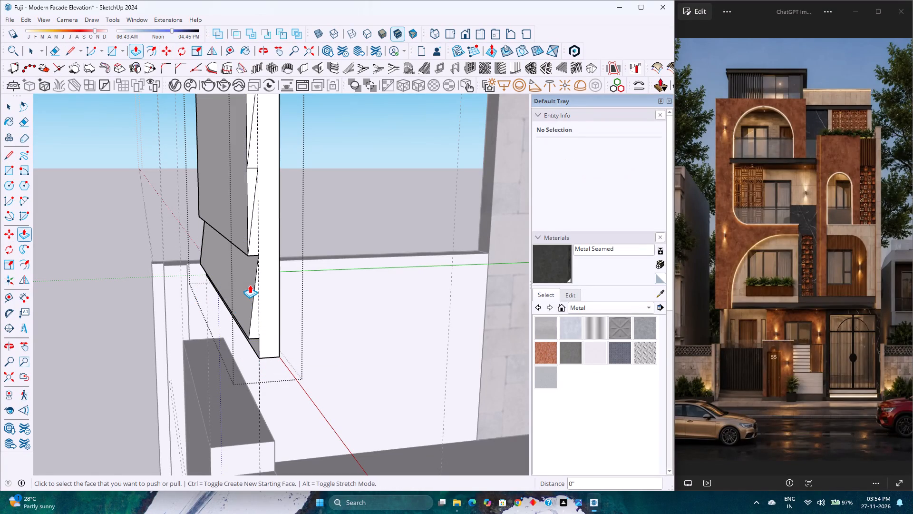
middle_click_drag(250, 284, 253, 374, "shift")
double_click(250, 293)
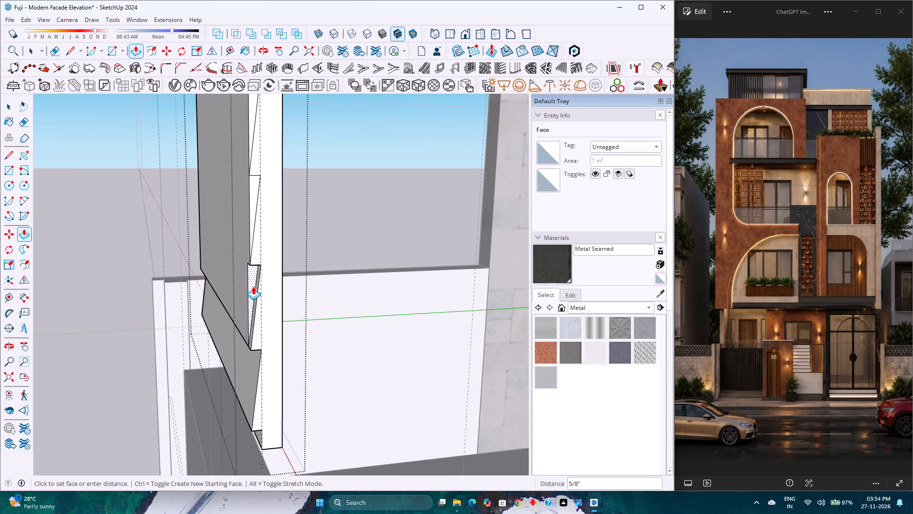
left_click(164, 259)
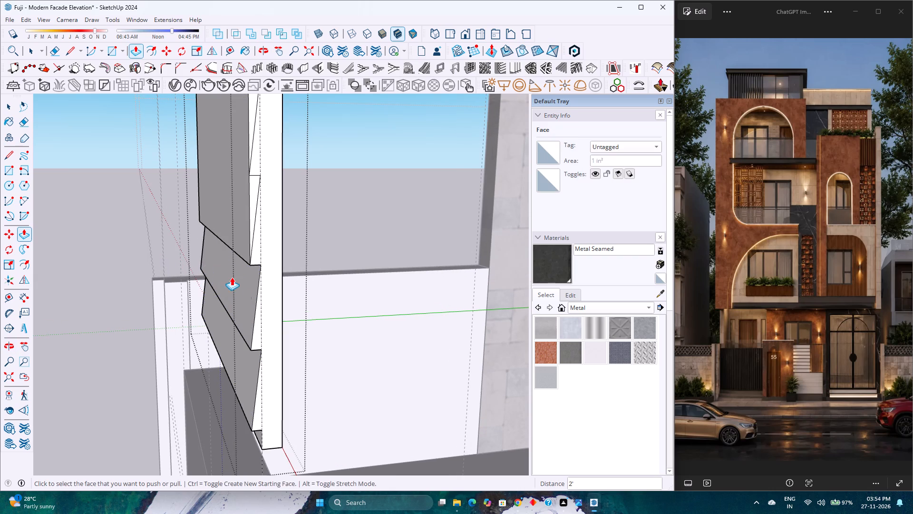
middle_click_drag(249, 302, 260, 416, "shift")
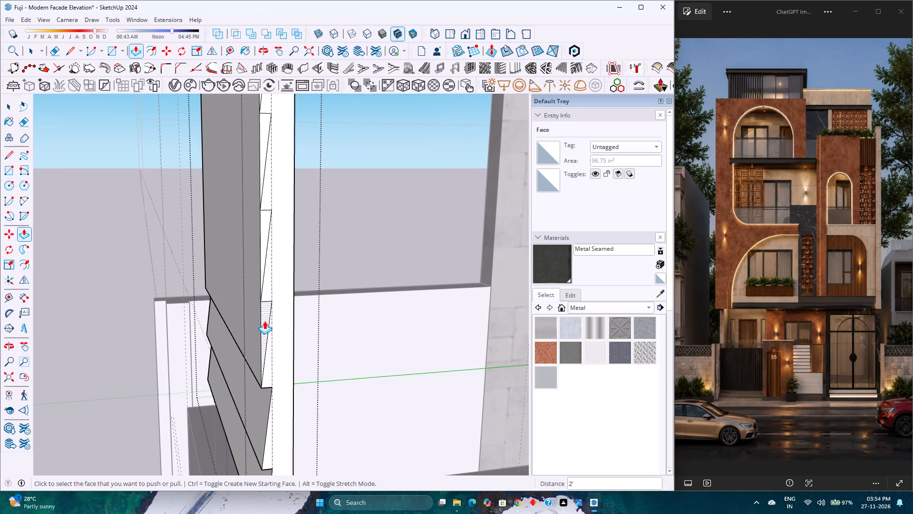
double_click(264, 321)
middle_click_drag(264, 321, 253, 395, "shift")
middle_click(253, 395, "shift")
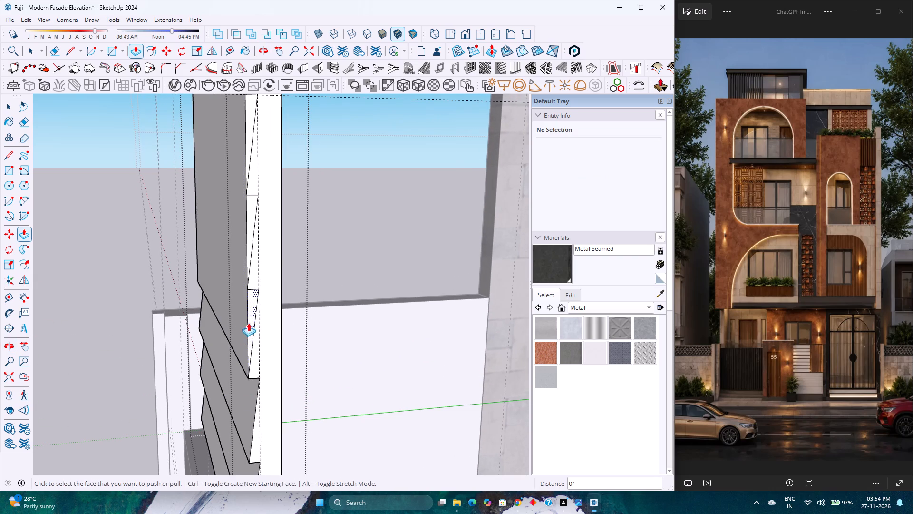
double_click(253, 304)
middle_click_drag(253, 304, 267, 391, "shift")
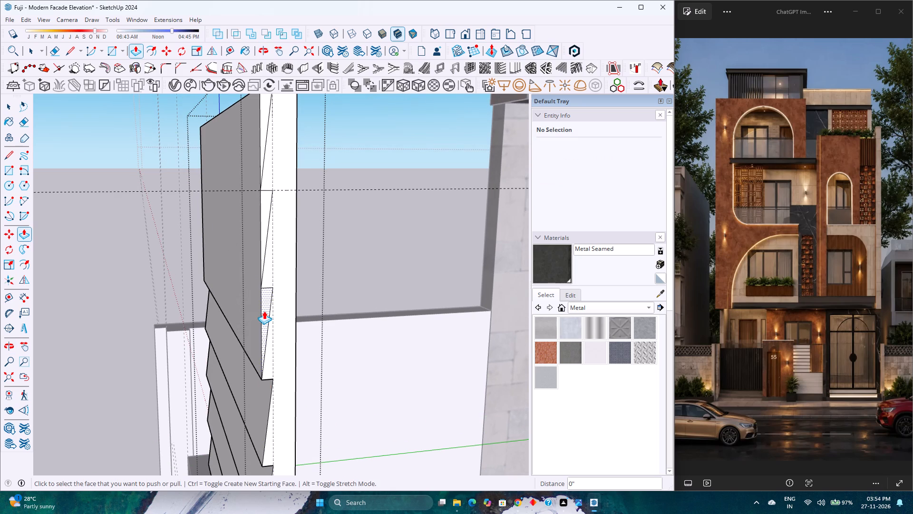
double_click(264, 311)
middle_click_drag(264, 311, 272, 430, "shift")
double_click(274, 344)
middle_click_drag(274, 344, 277, 441, "shift")
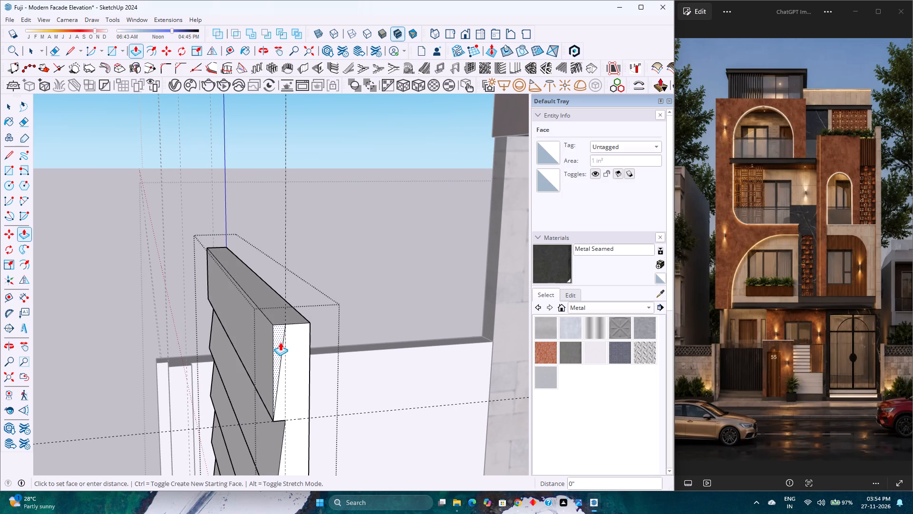
double_click(280, 342)
Examine the louvred recess panel from the front and side, against the boundary wall and facade.
scroll(279, 337, "down", 12)
middle_click_drag(222, 392, 371, 320)
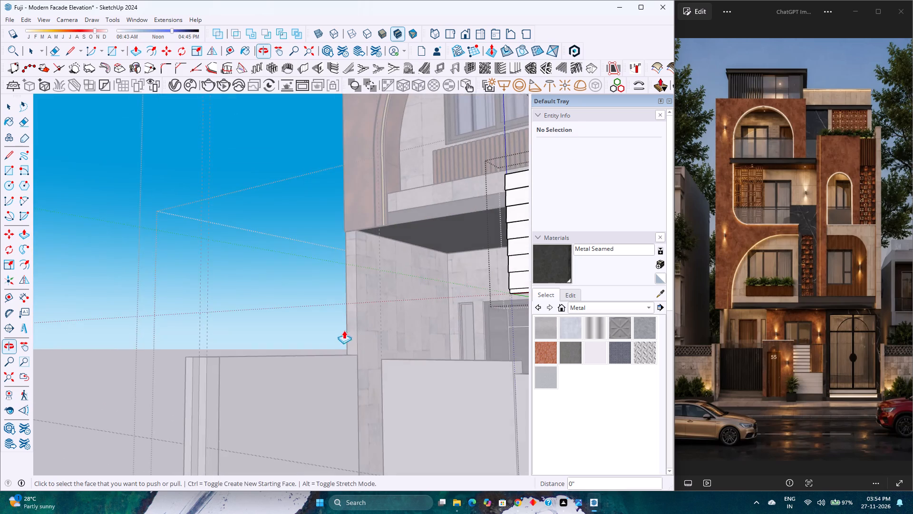
scroll(329, 337, "down", 1)
middle_click_drag(340, 337, 256, 355, "shift")
middle_click_drag(281, 362, 347, 385)
middle_click(347, 385)
middle_click_drag(342, 381, 213, 344, "shift")
scroll(270, 228, "up", 1)
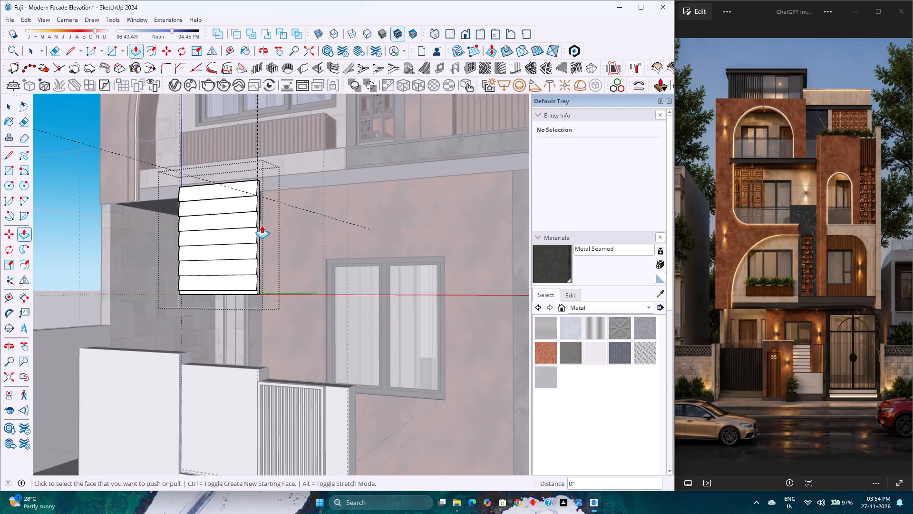
scroll(252, 221, "up", 3)
key("space")
scroll(243, 335, "down", 2)
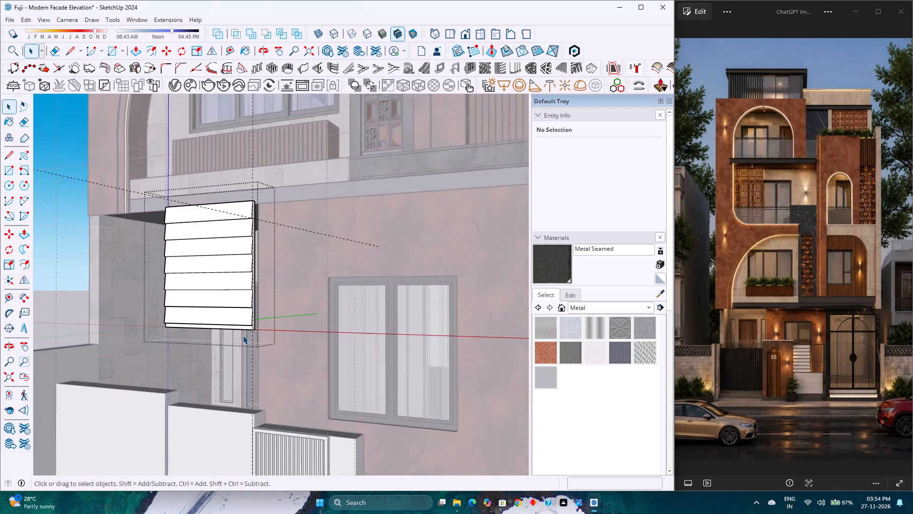
middle_click_drag(246, 337, 303, 379)
scroll(275, 352, "down", 3)
middle_click_drag(350, 397, 229, 277, "shift")
middle_click_drag(223, 271, 217, 264, "shift")
middle_click(209, 254, "shift")
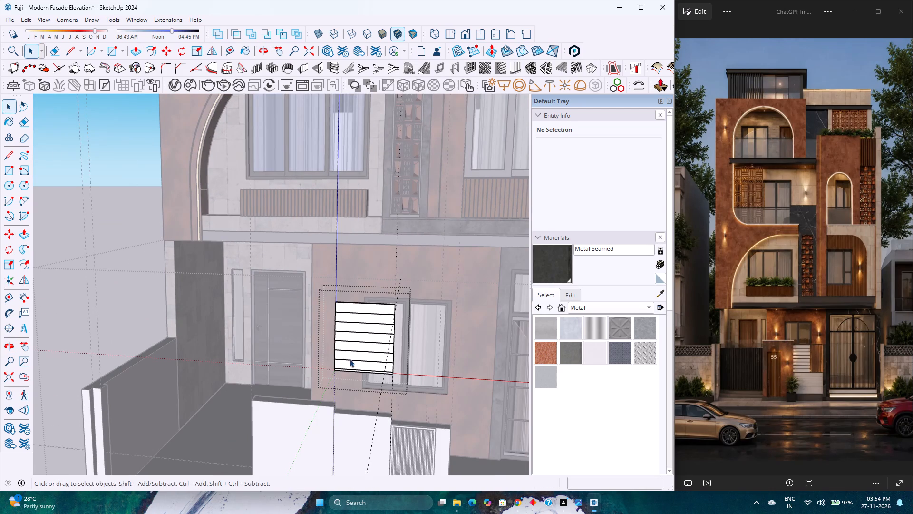
Delete the guides inside the louvred panel and leave its group.
left_click(27, 17)
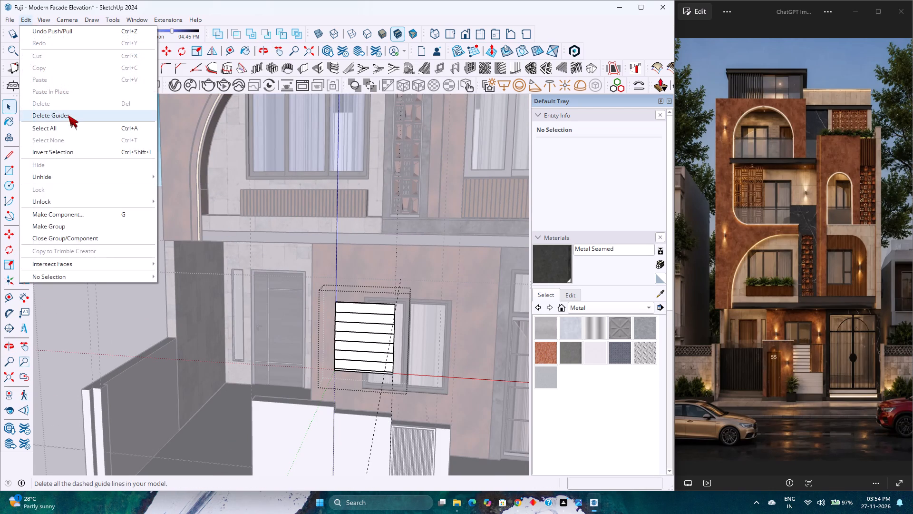
left_click(68, 115)
key("Escape")
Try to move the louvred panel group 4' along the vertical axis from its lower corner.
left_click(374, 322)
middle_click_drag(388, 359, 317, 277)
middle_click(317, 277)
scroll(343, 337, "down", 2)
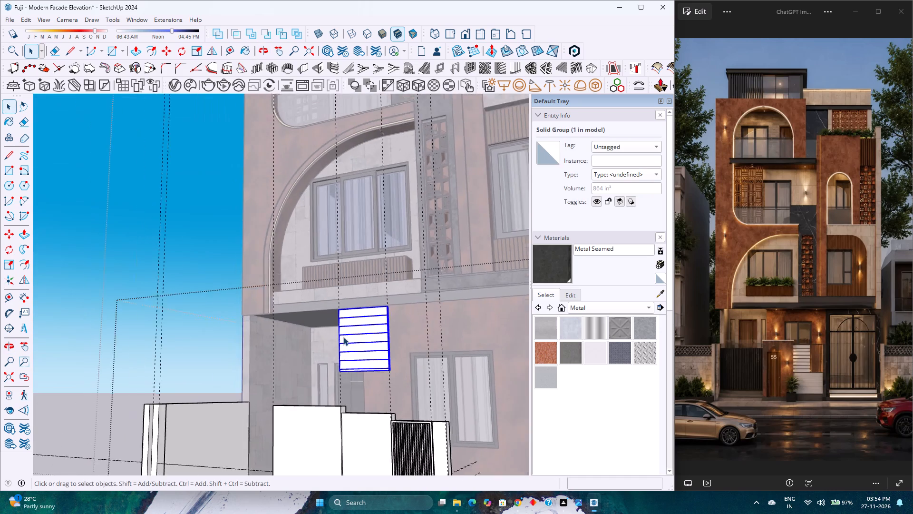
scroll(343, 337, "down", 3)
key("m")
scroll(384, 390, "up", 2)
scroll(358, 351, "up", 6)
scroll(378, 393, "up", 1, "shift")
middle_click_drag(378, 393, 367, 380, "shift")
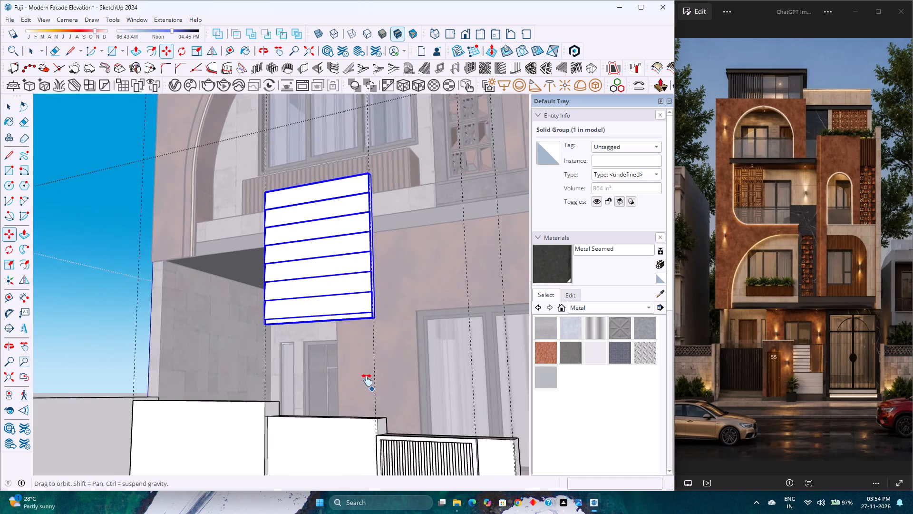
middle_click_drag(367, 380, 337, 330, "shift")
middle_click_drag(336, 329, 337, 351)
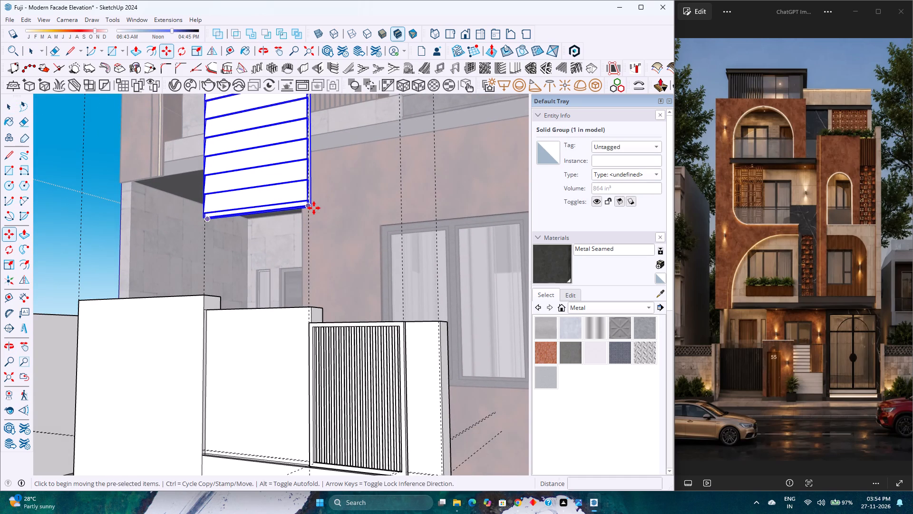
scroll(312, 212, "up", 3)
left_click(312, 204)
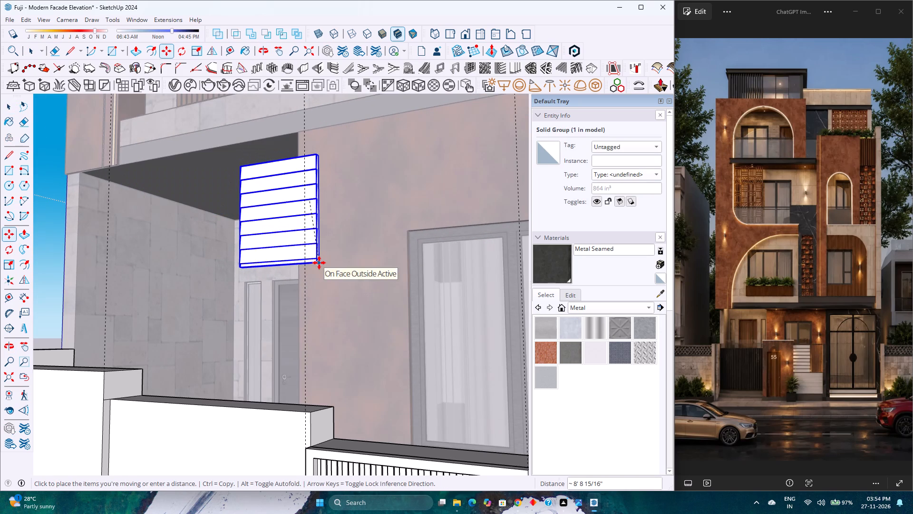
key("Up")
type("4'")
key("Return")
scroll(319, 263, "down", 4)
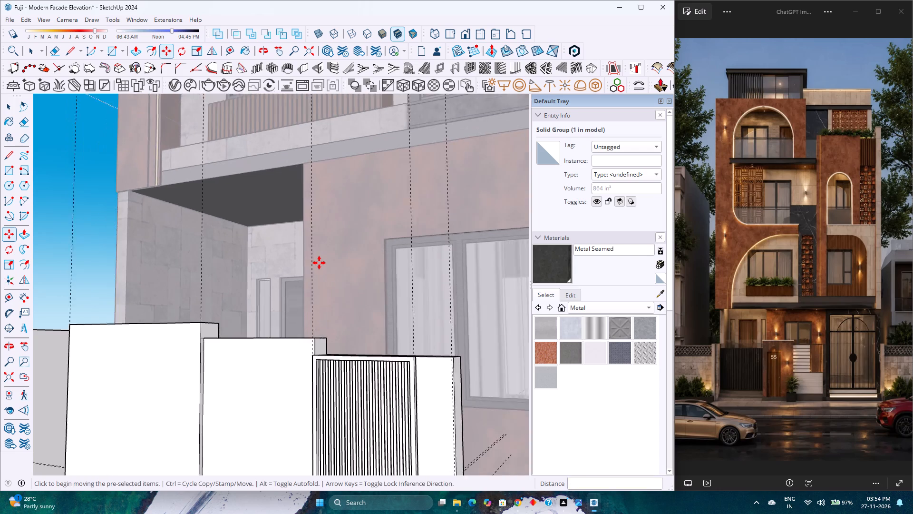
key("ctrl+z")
Move the louvred panel group 4' straight down into the boundary wall's recess and leave the wall group.
left_click(317, 240)
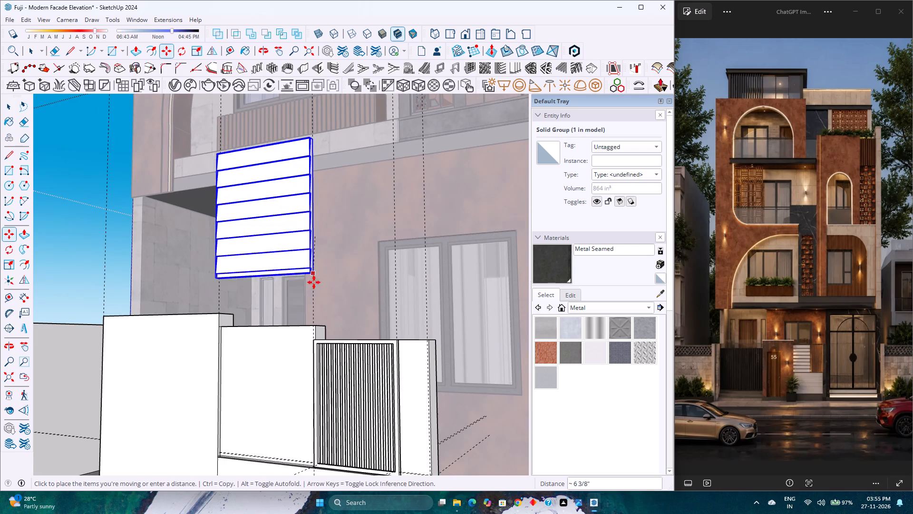
key("Up")
type("4'")
key("Return")
key("space")
scroll(311, 325, "down", 1)
key("Escape")
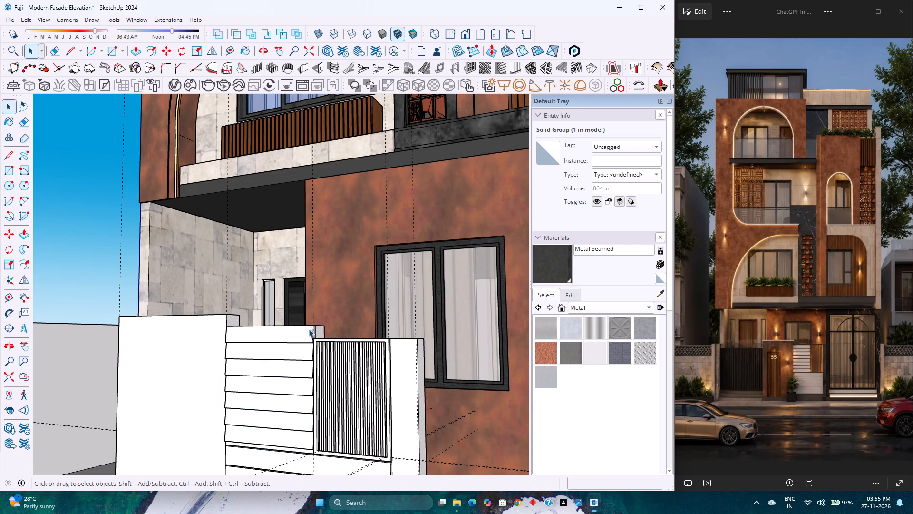
Delete all the remaining guides around the boundary wall.
scroll(289, 346, "down", 2)
middle_click_drag(282, 368, 346, 400)
middle_click(346, 400)
scroll(318, 360, "down", 1)
middle_click_drag(312, 367, 367, 352)
scroll(367, 352, "down", 1)
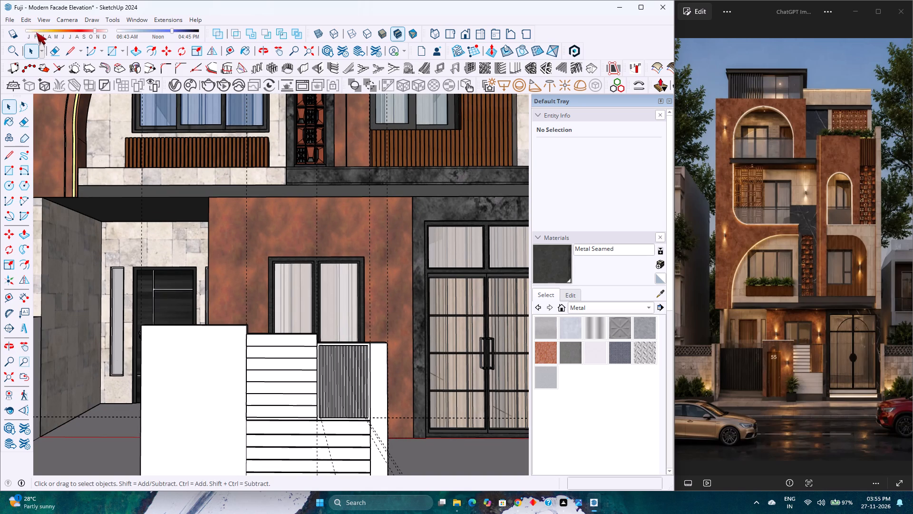
left_click(22, 20)
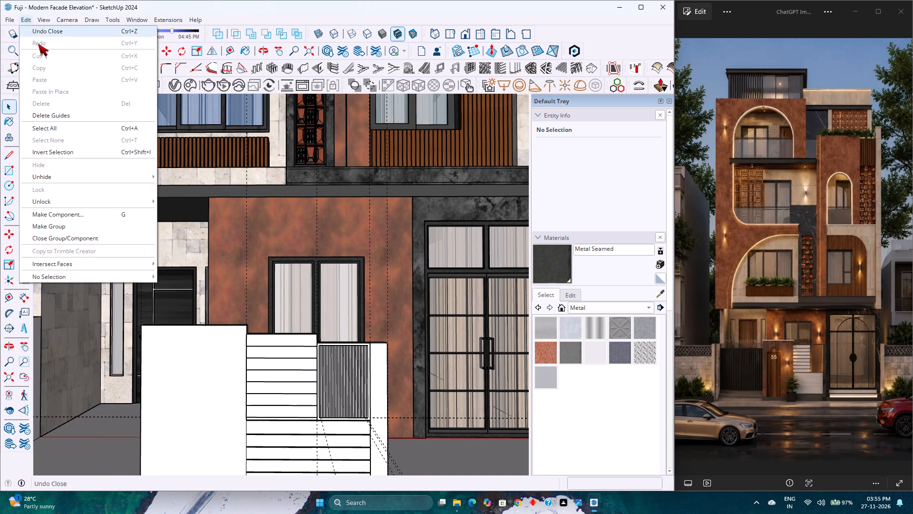
left_click(59, 116)
Show the whole building in the front view, fitted to the window.
scroll(213, 306, "down", 8)
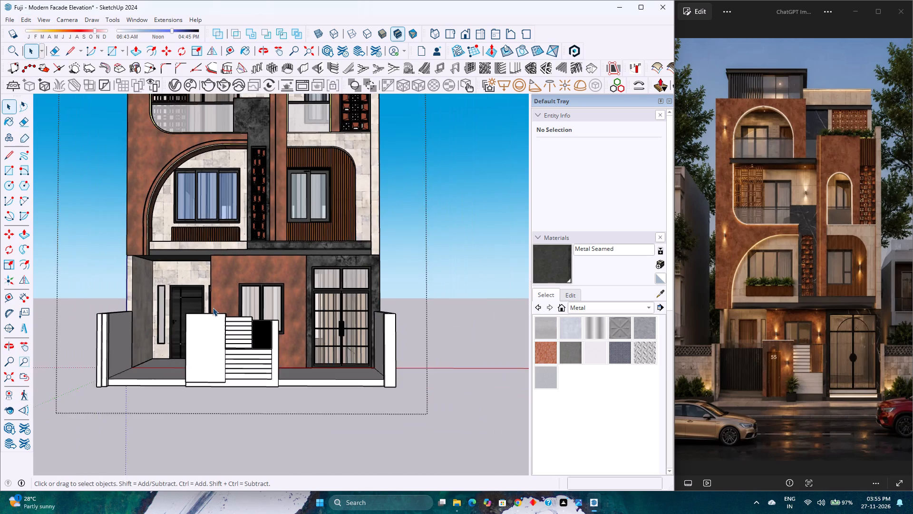
scroll(213, 307, "down", 3)
left_click(464, 32)
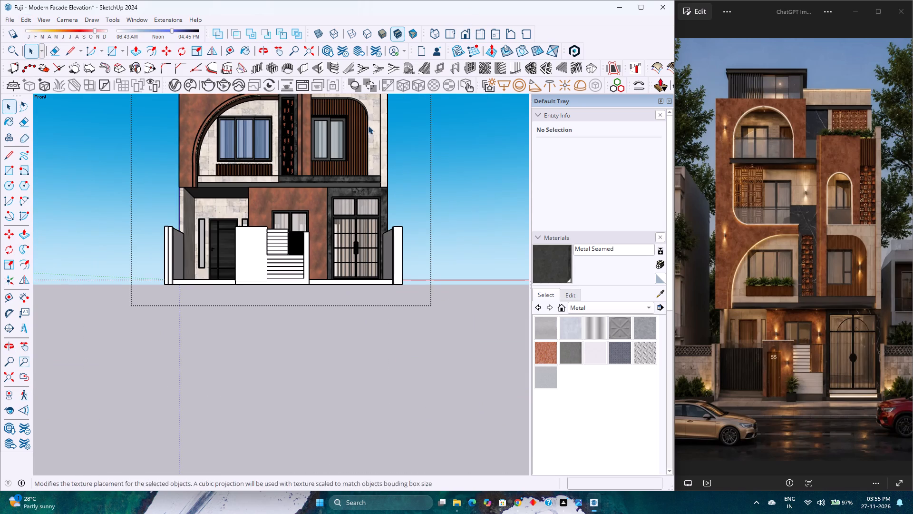
left_click(7, 373)
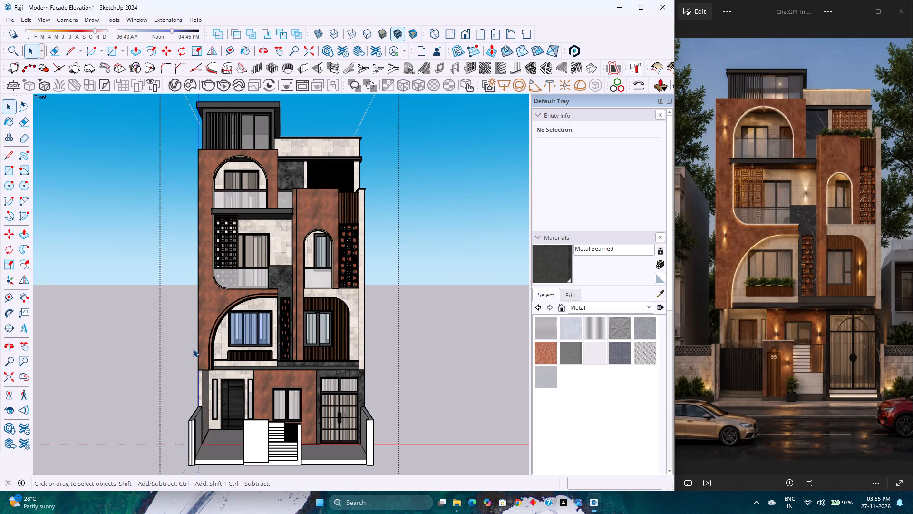
Save the model as Fuji - Modern Facade Elevation in the Fuji Files folder, as a SketchUp model.
key("ctrl+s")
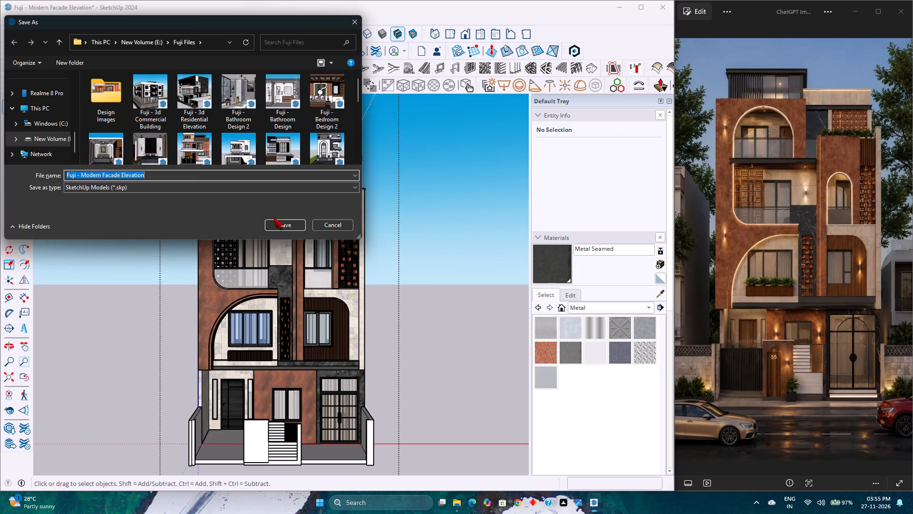
left_click(291, 225)
left_click(476, 249)
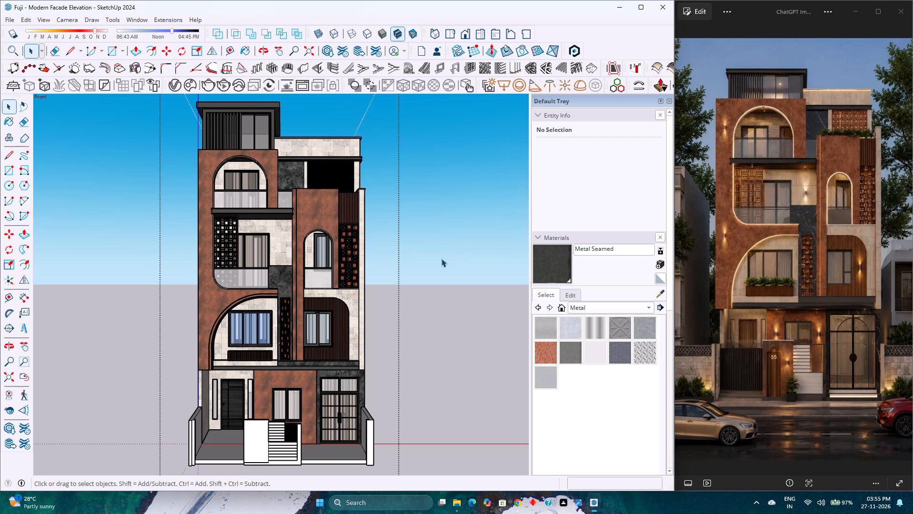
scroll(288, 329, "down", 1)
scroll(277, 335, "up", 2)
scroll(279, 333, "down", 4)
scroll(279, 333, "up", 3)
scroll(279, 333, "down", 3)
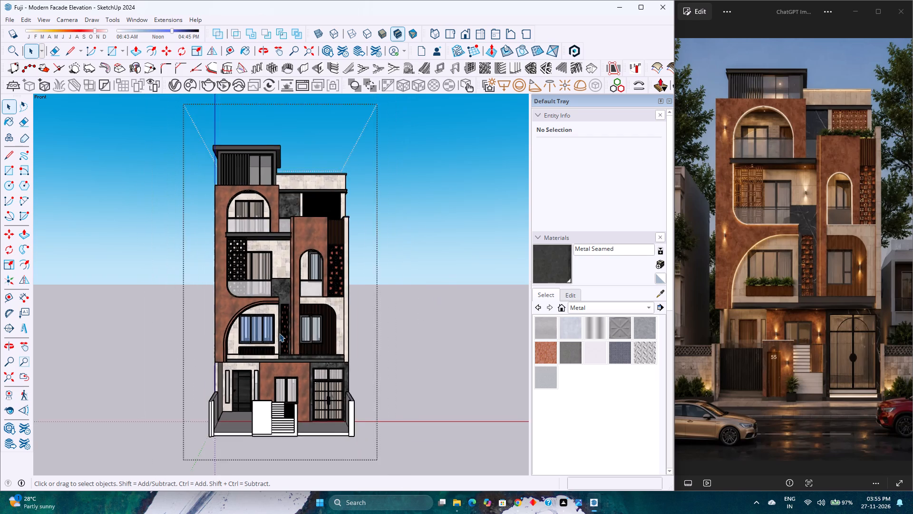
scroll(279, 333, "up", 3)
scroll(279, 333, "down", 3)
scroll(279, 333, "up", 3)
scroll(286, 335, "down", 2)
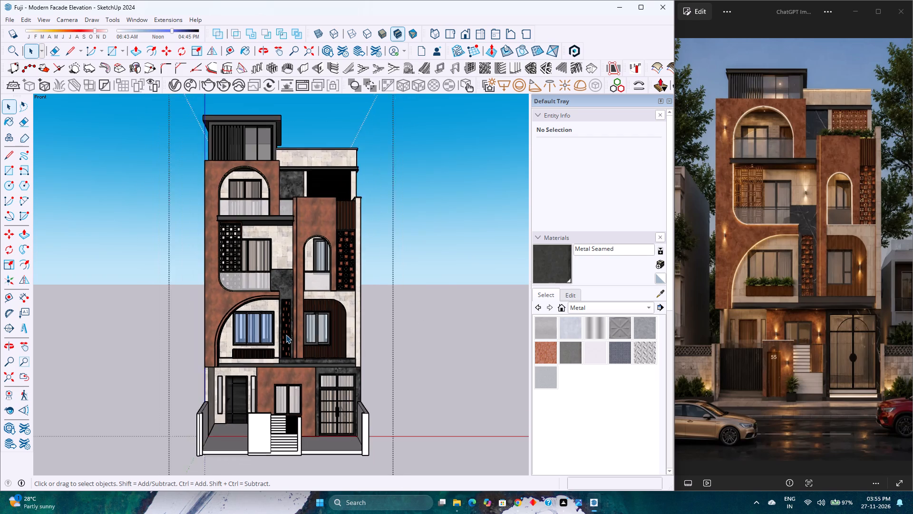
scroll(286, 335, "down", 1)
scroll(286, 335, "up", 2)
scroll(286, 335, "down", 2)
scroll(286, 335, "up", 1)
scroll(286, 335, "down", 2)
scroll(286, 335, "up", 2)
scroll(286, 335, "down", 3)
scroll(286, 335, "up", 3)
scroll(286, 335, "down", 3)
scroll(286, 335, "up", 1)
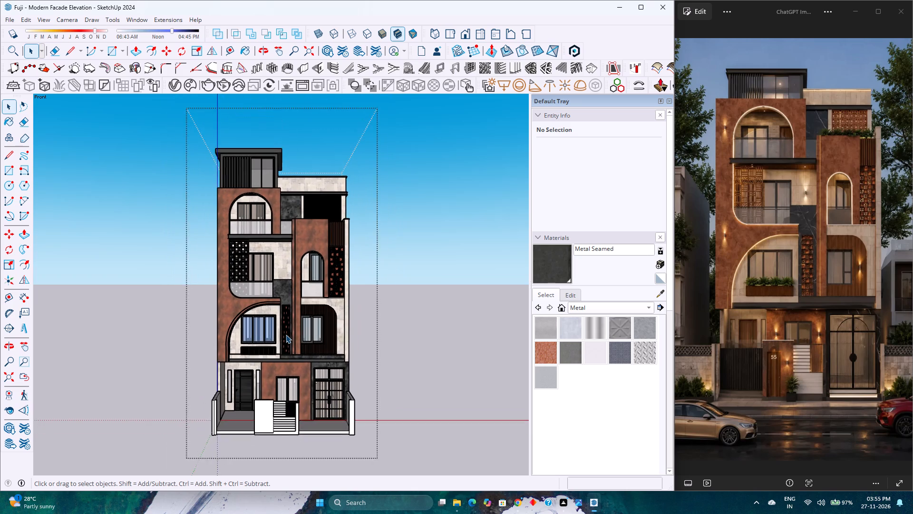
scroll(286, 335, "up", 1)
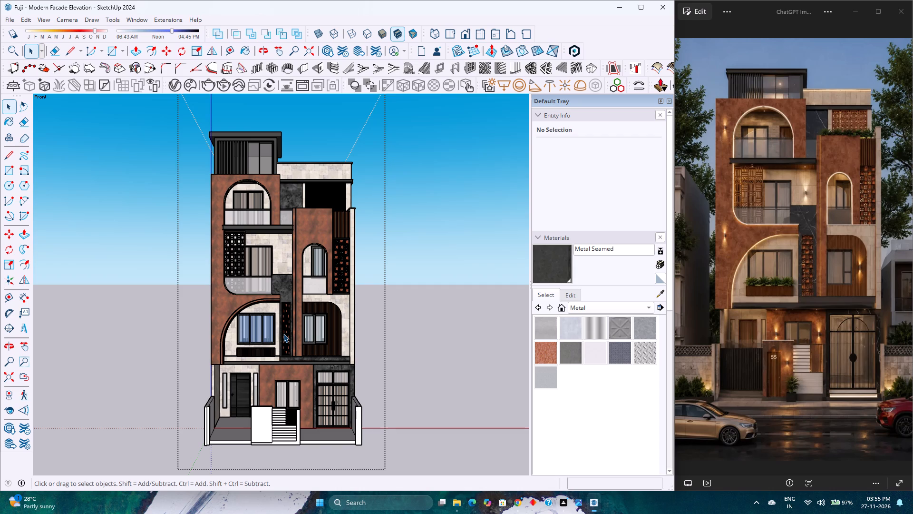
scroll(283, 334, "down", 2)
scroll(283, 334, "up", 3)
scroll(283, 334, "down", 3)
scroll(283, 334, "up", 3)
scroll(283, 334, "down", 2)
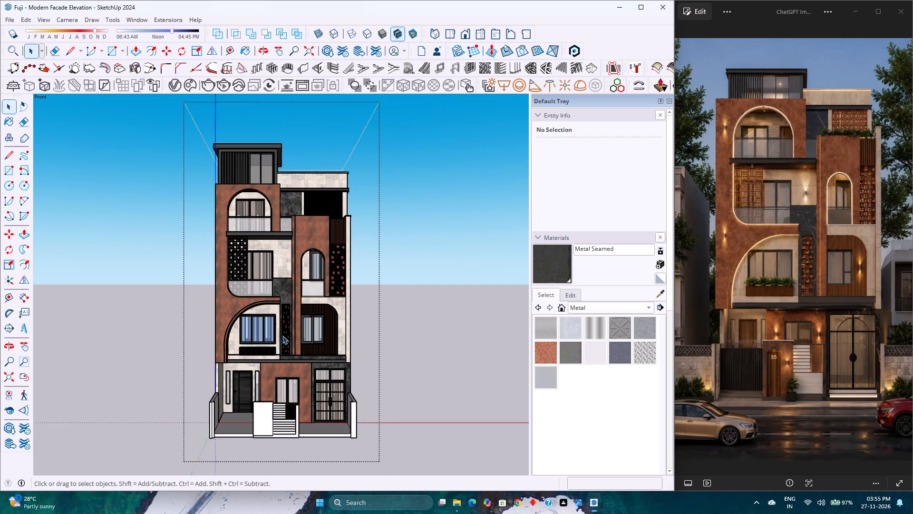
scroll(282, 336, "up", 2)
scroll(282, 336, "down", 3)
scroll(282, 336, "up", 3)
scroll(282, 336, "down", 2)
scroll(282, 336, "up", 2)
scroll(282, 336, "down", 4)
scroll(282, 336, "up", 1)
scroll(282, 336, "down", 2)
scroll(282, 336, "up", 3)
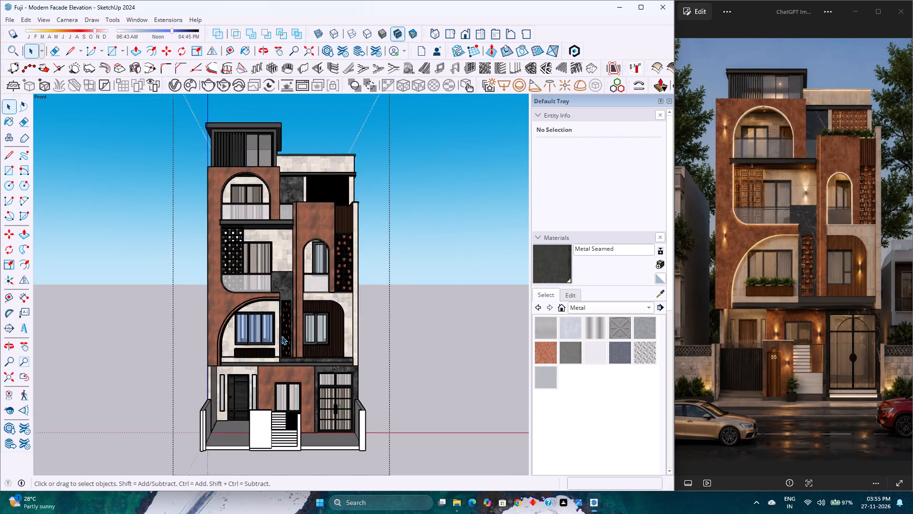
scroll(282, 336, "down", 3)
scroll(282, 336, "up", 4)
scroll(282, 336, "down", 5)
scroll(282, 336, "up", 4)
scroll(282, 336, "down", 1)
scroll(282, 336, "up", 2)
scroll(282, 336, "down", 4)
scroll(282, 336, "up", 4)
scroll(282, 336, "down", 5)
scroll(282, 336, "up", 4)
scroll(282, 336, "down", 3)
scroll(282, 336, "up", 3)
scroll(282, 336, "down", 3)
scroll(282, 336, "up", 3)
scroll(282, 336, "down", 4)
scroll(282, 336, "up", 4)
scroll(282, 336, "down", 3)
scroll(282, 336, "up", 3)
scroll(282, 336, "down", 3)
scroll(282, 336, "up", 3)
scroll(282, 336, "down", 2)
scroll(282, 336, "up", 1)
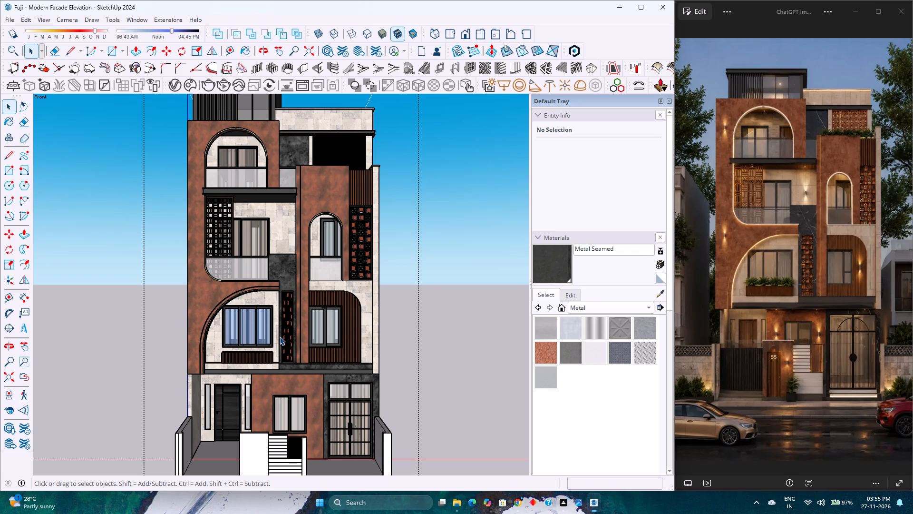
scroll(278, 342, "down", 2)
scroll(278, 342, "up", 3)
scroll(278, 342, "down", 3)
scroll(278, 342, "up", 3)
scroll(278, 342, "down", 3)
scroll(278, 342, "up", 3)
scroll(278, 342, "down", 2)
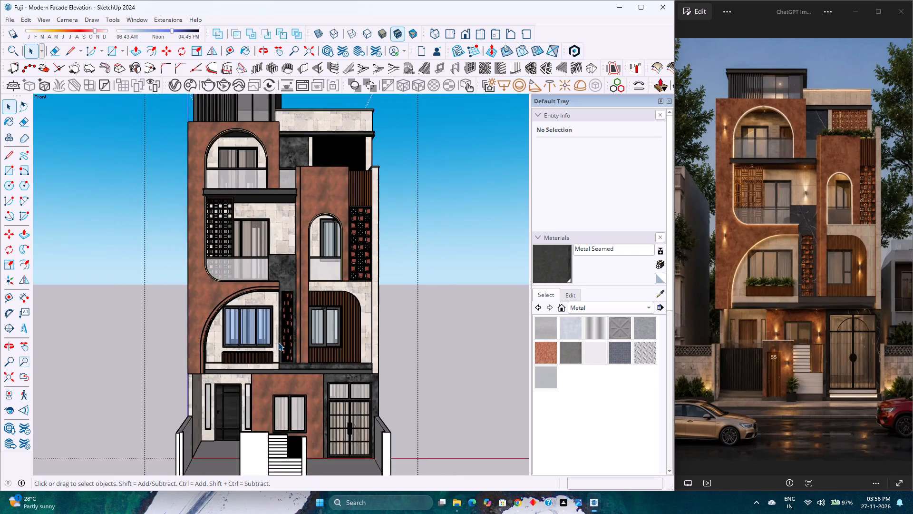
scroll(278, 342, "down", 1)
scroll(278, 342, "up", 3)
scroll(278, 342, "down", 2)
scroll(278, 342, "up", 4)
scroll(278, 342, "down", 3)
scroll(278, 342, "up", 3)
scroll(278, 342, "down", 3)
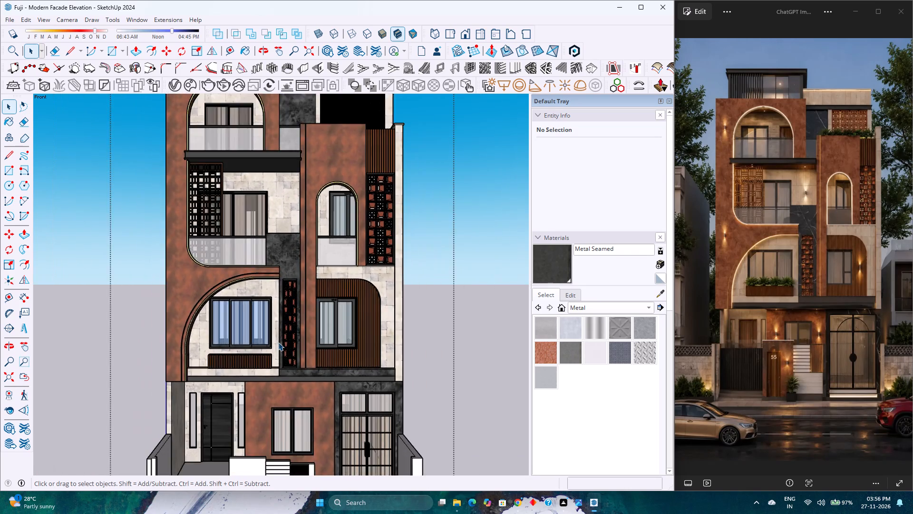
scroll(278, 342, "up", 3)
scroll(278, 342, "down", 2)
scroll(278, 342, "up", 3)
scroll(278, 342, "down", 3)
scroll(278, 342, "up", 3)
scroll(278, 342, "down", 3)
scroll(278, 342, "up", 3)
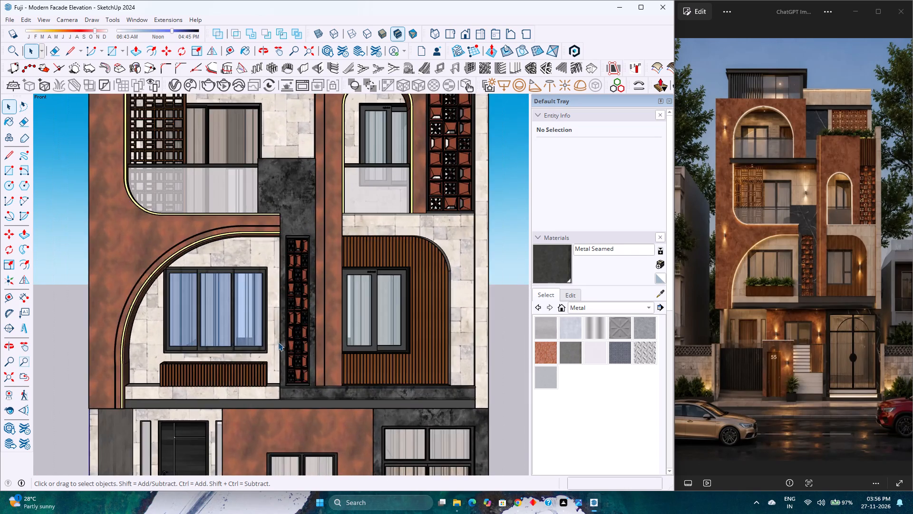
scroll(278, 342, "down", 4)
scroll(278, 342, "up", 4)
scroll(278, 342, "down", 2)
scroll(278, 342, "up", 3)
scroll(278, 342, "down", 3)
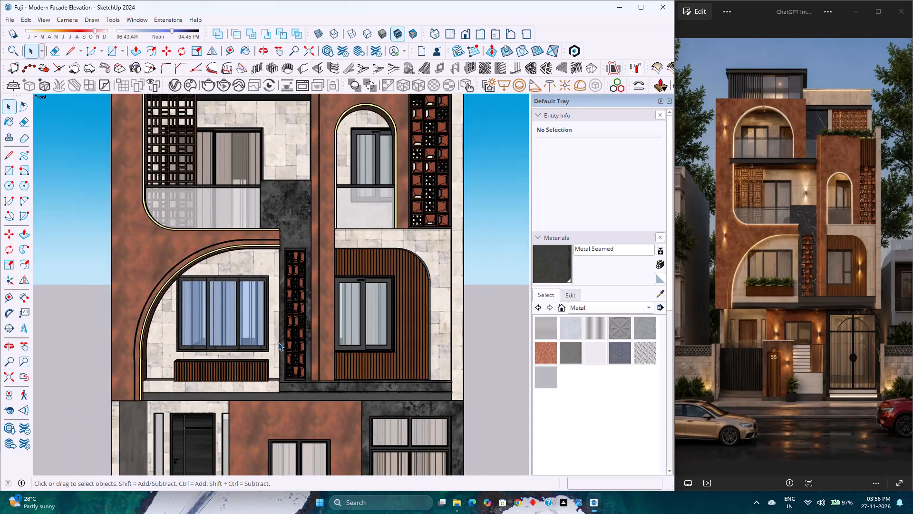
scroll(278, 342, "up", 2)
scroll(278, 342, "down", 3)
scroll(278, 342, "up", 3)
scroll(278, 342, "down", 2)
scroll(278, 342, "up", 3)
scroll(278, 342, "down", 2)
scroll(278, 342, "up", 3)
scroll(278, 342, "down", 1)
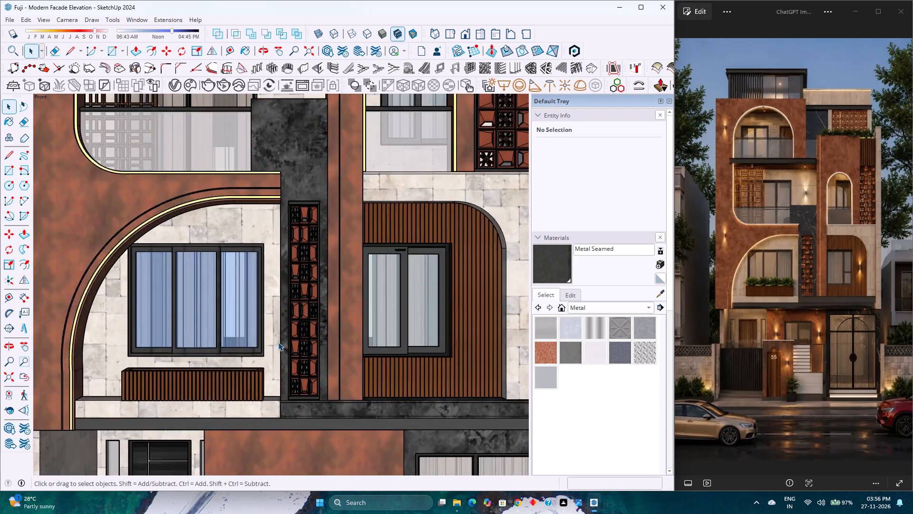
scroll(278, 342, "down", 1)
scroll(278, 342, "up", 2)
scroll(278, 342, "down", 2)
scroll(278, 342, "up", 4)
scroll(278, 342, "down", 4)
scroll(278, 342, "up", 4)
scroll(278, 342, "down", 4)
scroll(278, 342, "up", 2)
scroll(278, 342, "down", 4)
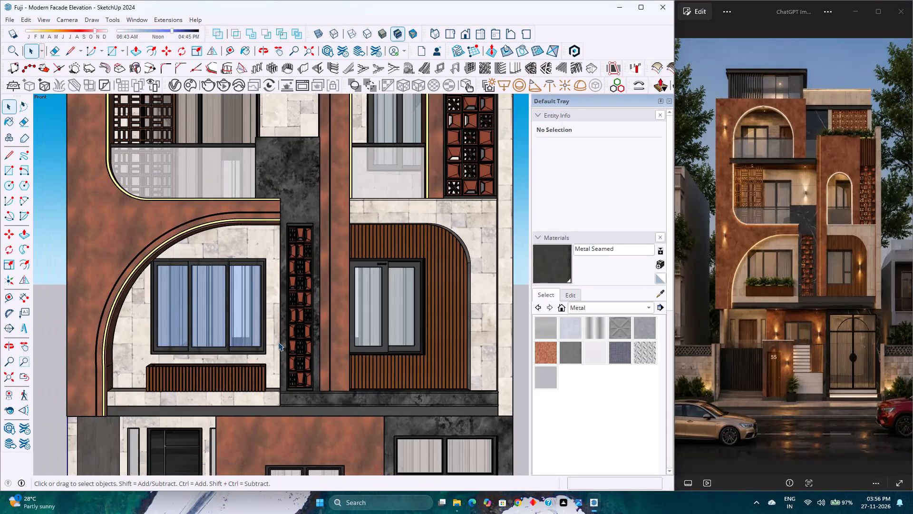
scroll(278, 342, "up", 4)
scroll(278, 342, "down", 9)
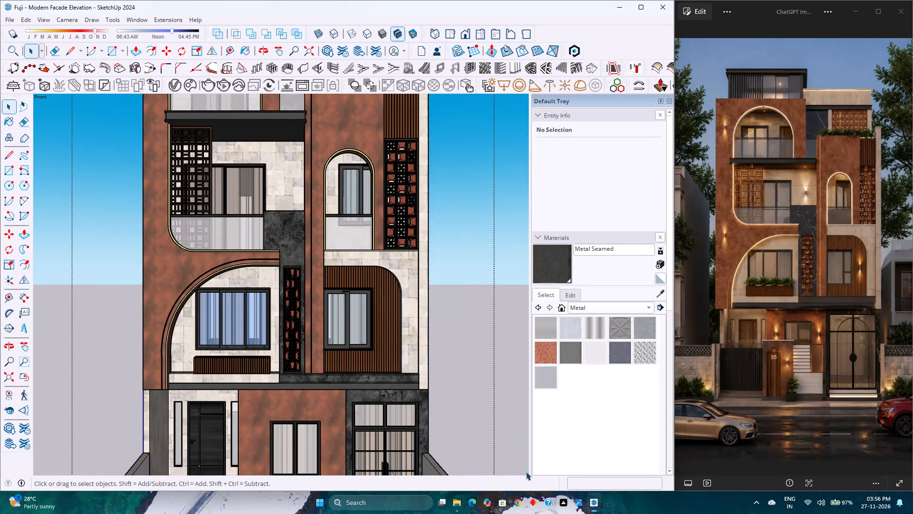
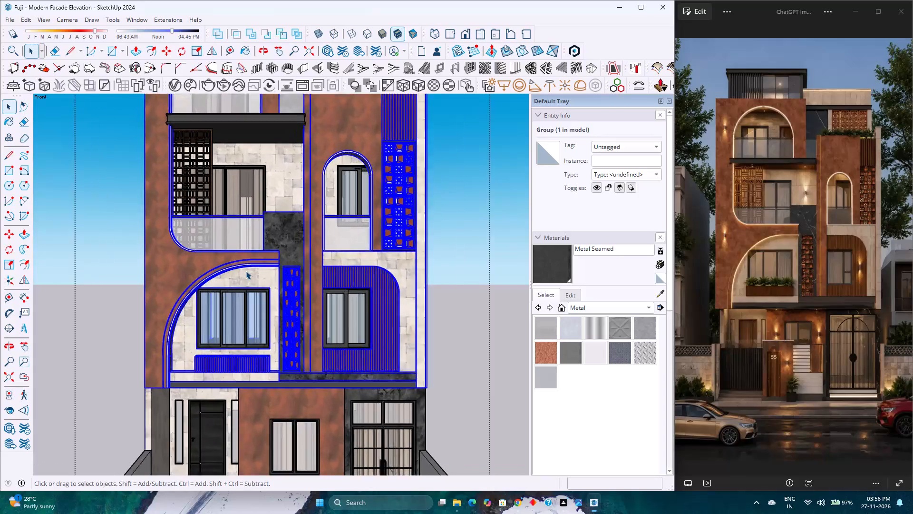
Examine the front elevation from the upper floors down to the boundary wall against the reference image.
scroll(246, 271, "down", 2)
scroll(246, 271, "up", 1)
scroll(245, 270, "down", 1)
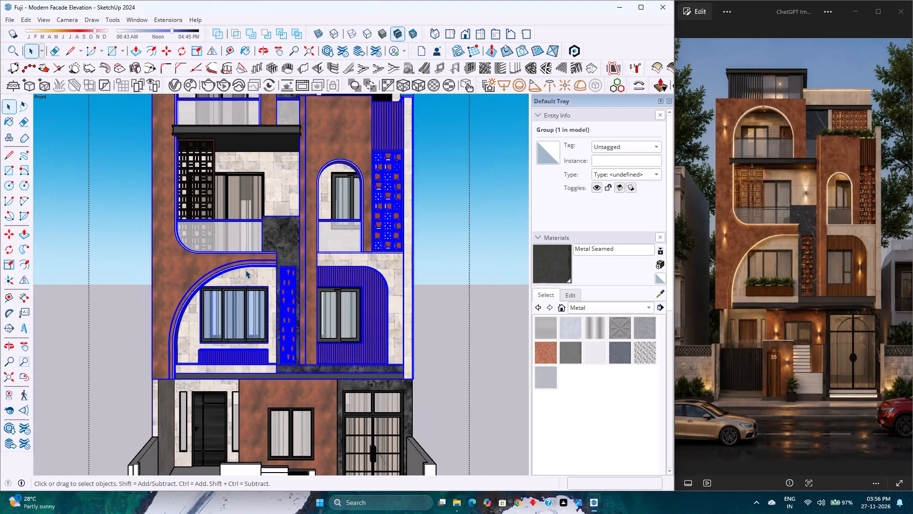
scroll(243, 267, "up", 2)
scroll(243, 267, "down", 1)
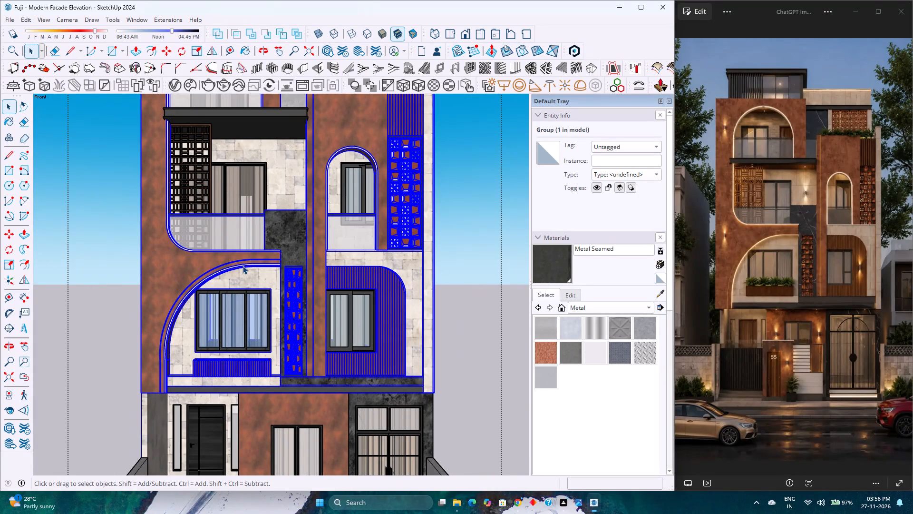
scroll(243, 265, "down", 3)
scroll(243, 265, "up", 3)
scroll(243, 265, "down", 4)
scroll(243, 265, "up", 4)
scroll(243, 265, "down", 6)
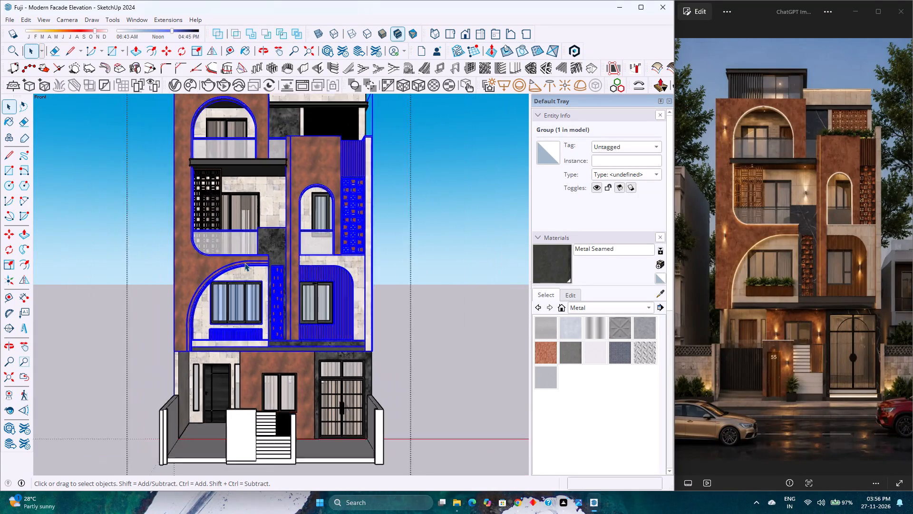
scroll(244, 263, "down", 3)
Clear the selection and examine the whole building in perspective from the front and the side.
left_click(371, 271)
middle_click_drag(371, 273, 400, 302)
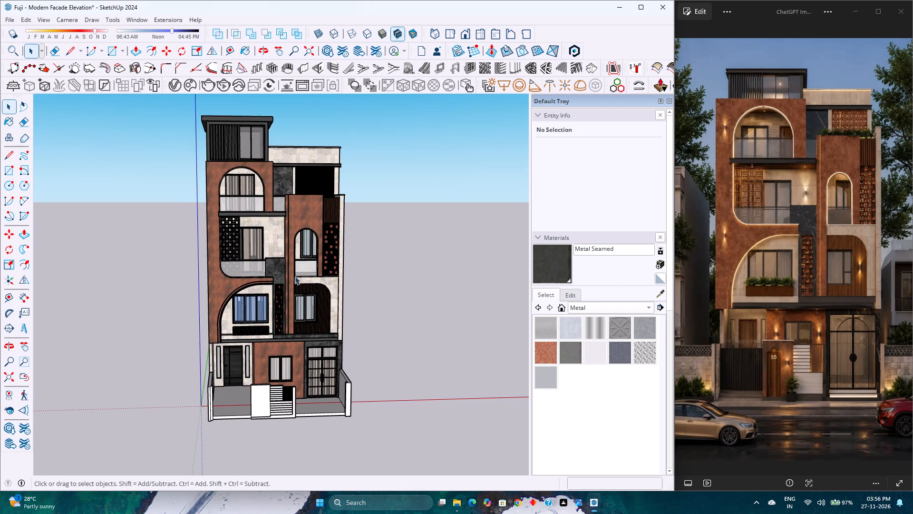
middle_click(282, 276)
scroll(282, 275, "up", 1)
scroll(282, 274, "down", 3)
middle_click_drag(316, 285, 129, 275)
scroll(129, 275, "up", 2)
scroll(129, 272, "down", 4)
scroll(129, 272, "up", 4)
scroll(129, 272, "down", 5)
scroll(129, 272, "up", 2)
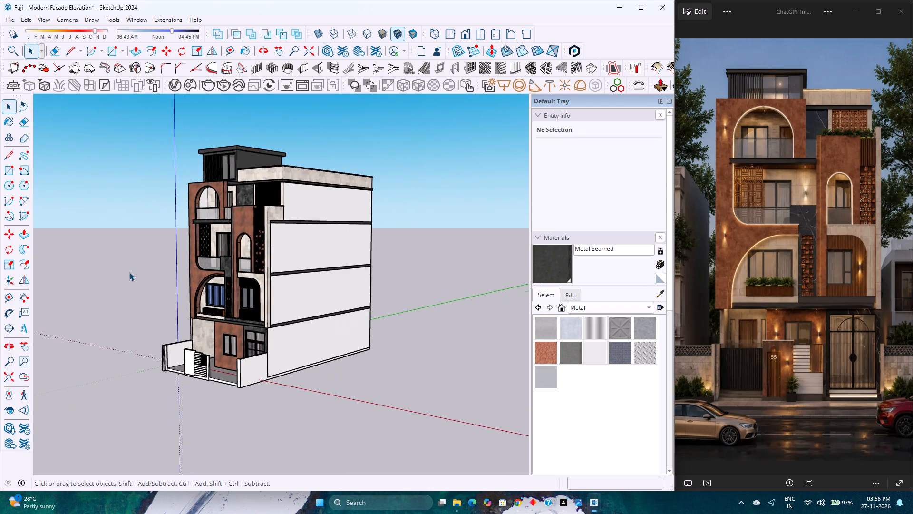
scroll(129, 272, "up", 2)
middle_click_drag(129, 272, 305, 195)
middle_click(305, 195)
middle_click(305, 195)
scroll(305, 195, "down", 6)
middle_click_drag(296, 204, 223, 269)
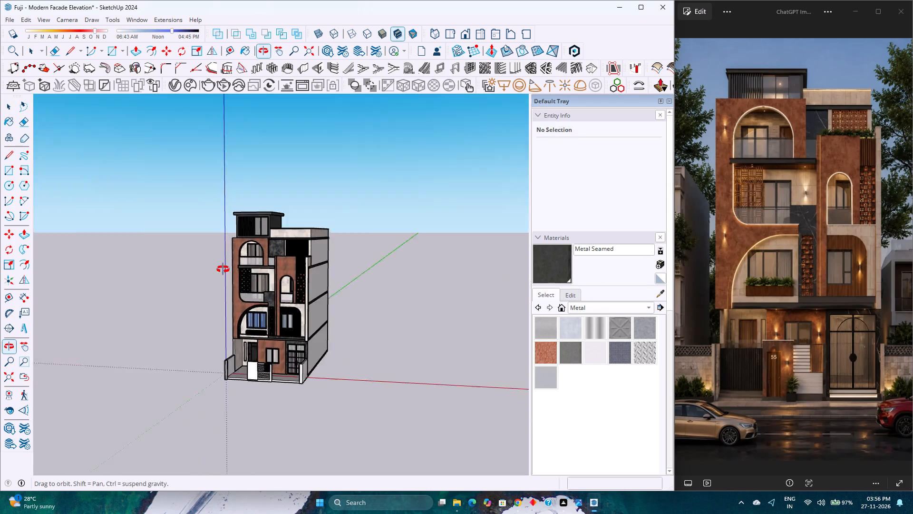
middle_click_drag(223, 269, 223, 258)
middle_click(223, 258)
scroll(220, 258, "up", 4)
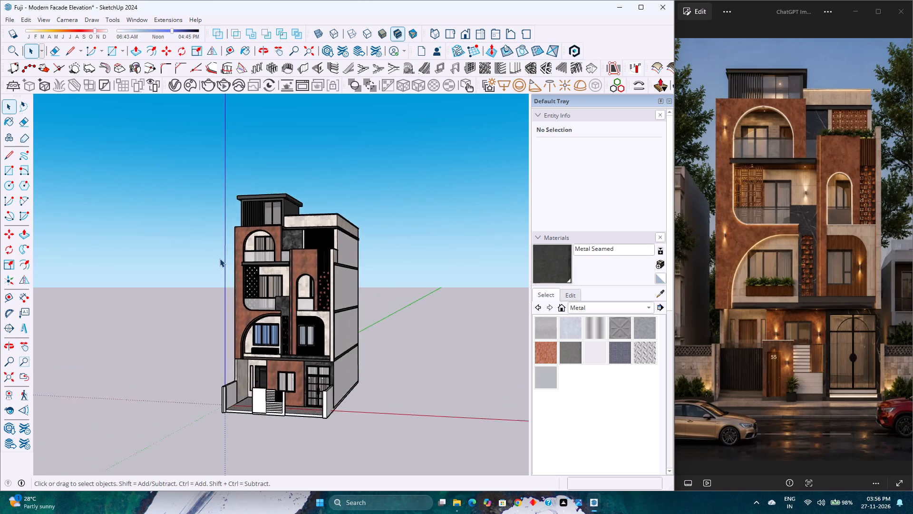
scroll(220, 258, "down", 4)
scroll(220, 258, "up", 4)
scroll(99, 261, "down", 4)
middle_click_drag(99, 261, 182, 251)
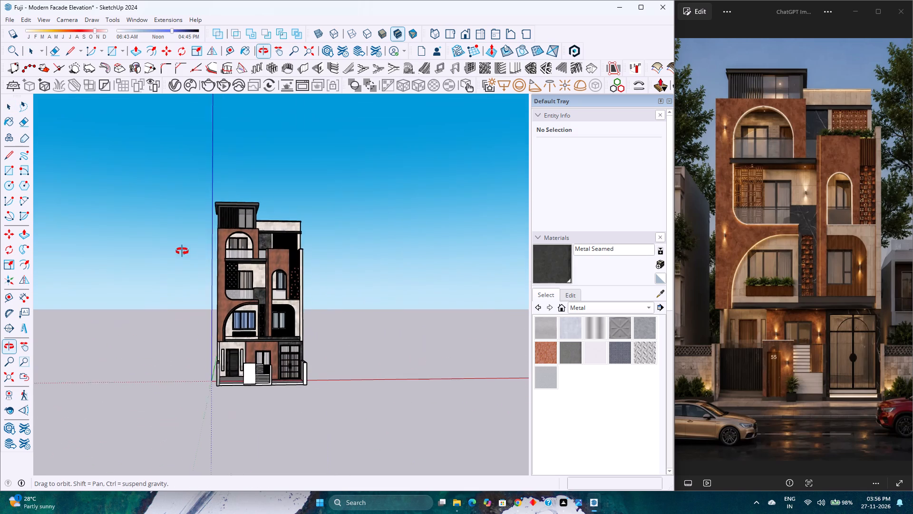
middle_click_drag(182, 251, 181, 251)
middle_click(181, 251)
scroll(291, 288, "up", 4)
scroll(291, 288, "down", 4)
scroll(229, 336, "up", 7)
scroll(231, 332, "down", 2)
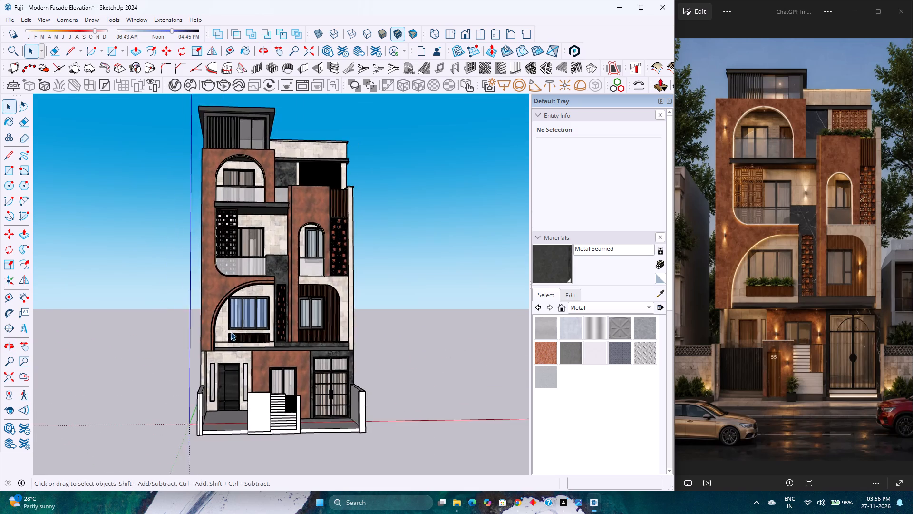
scroll(231, 332, "down", 1)
scroll(229, 321, "up", 2)
scroll(228, 319, "down", 5)
scroll(228, 319, "up", 4)
scroll(228, 319, "down", 3)
scroll(228, 319, "up", 4)
scroll(228, 319, "down", 4)
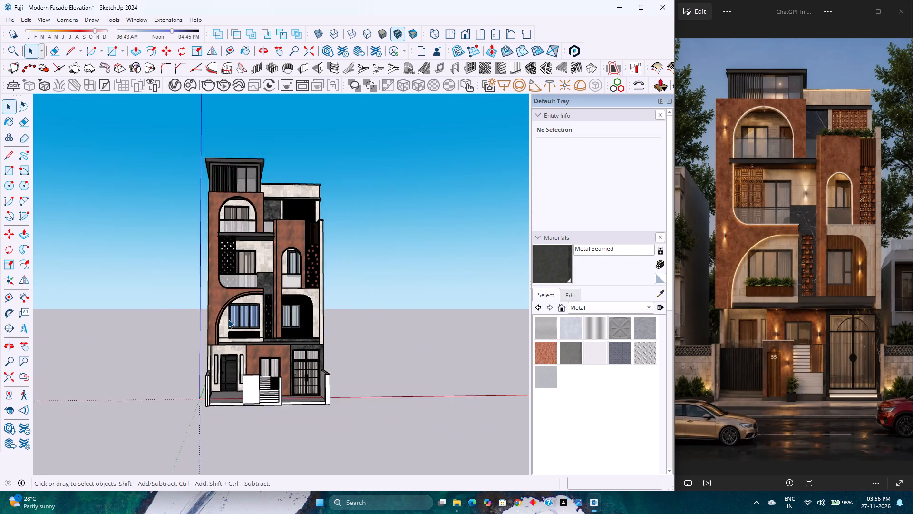
scroll(228, 319, "up", 4)
scroll(228, 319, "down", 5)
scroll(228, 319, "up", 4)
scroll(228, 319, "down", 3)
scroll(228, 319, "up", 4)
scroll(225, 317, "down", 5)
scroll(224, 317, "up", 4)
scroll(224, 317, "down", 4)
scroll(222, 316, "up", 3)
scroll(222, 316, "down", 2)
scroll(222, 316, "up", 3)
scroll(222, 316, "down", 3)
scroll(222, 316, "up", 4)
scroll(222, 316, "down", 4)
scroll(222, 316, "up", 4)
scroll(222, 316, "down", 4)
scroll(222, 316, "up", 3)
scroll(222, 316, "down", 4)
middle_click_drag(244, 321, 152, 315)
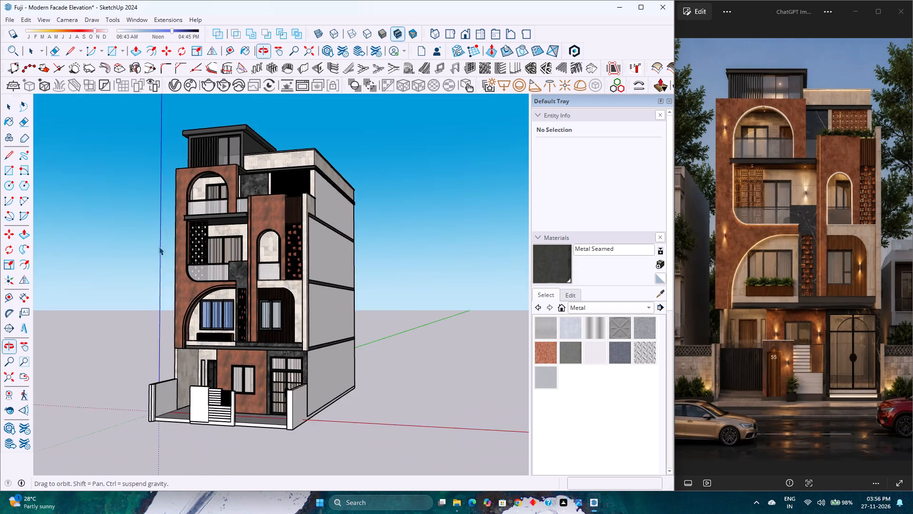
middle_click(258, 188)
scroll(259, 230, "down", 1)
scroll(258, 237, "up", 4)
scroll(258, 237, "down", 2)
Examine the facade from low angles, checking the balconies, arches, screens and front boundary wall from below.
middle_click_drag(258, 250, 300, 220)
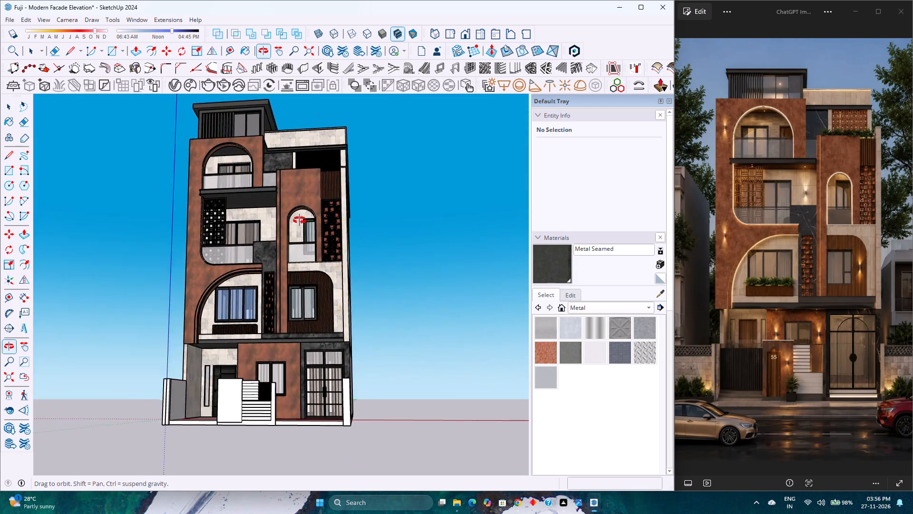
middle_click_drag(300, 220, 290, 155)
middle_click(290, 155)
scroll(291, 155, "up", 4)
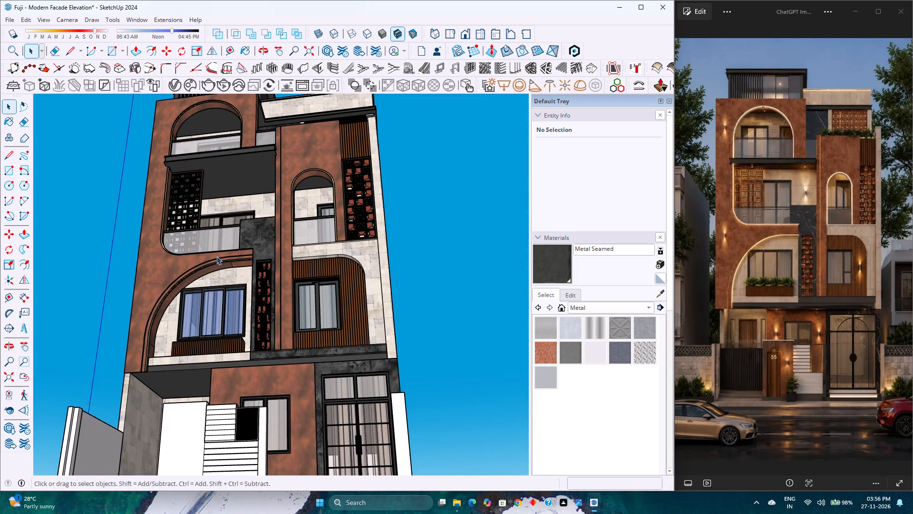
middle_click_drag(216, 256, 218, 237)
scroll(217, 236, "down", 3)
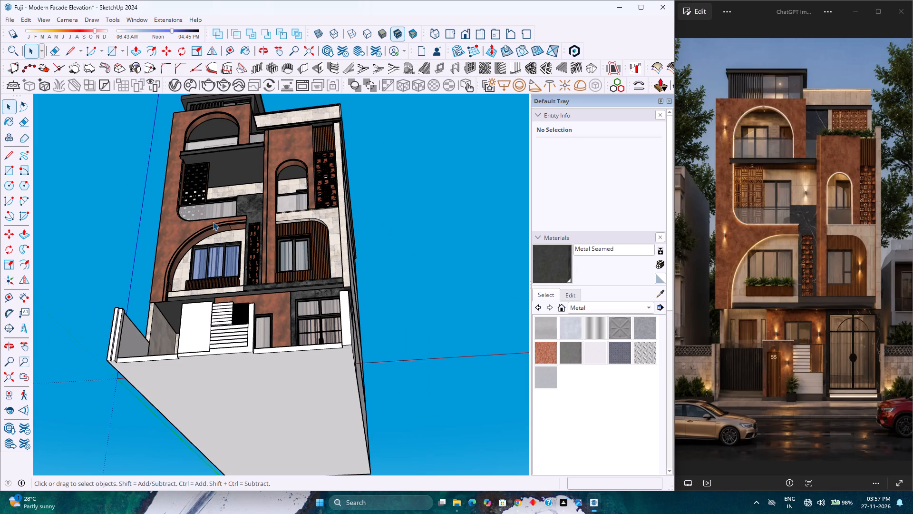
scroll(213, 222, "down", 4)
scroll(213, 222, "up", 4)
middle_click_drag(204, 225, 196, 270)
middle_click(196, 270)
scroll(196, 250, "down", 3)
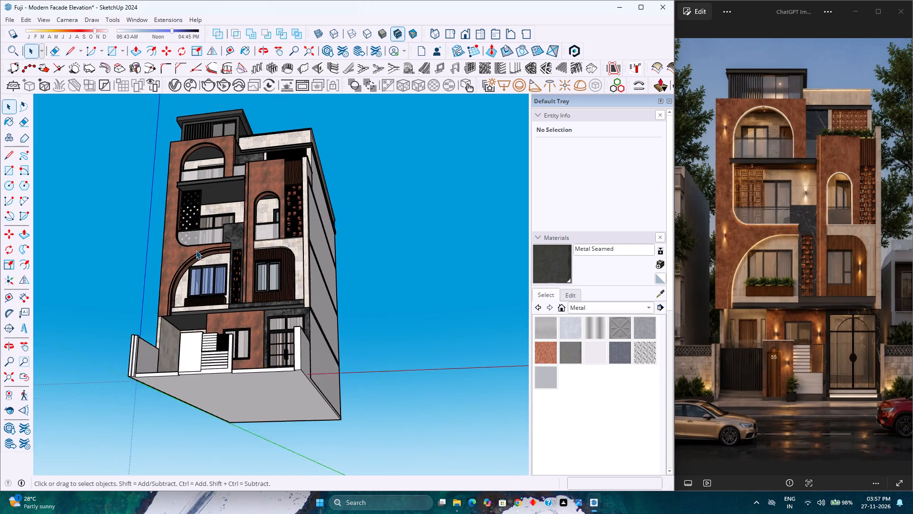
scroll(196, 250, "up", 2)
scroll(196, 250, "down", 3)
scroll(196, 250, "up", 3)
scroll(196, 250, "down", 3)
scroll(196, 250, "up", 3)
scroll(196, 250, "down", 2)
scroll(196, 250, "up", 2)
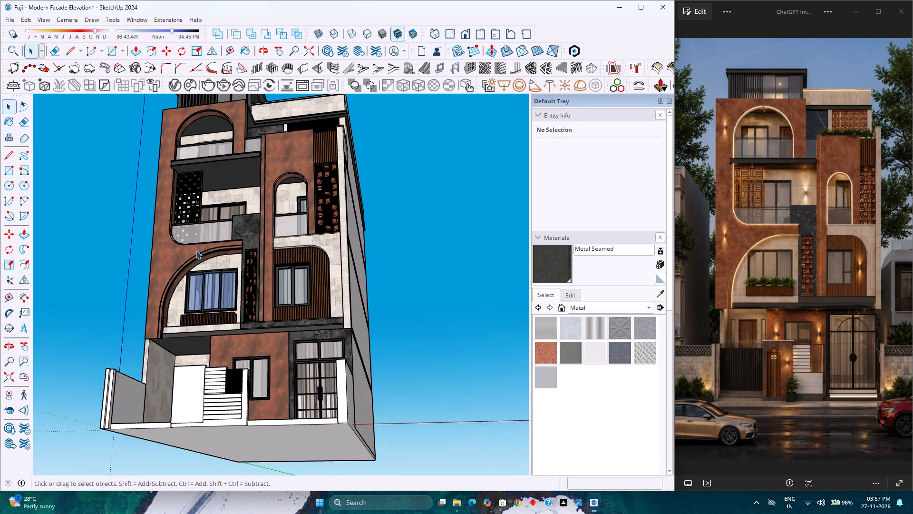
scroll(196, 250, "down", 2)
scroll(196, 250, "up", 1)
scroll(196, 250, "down", 2)
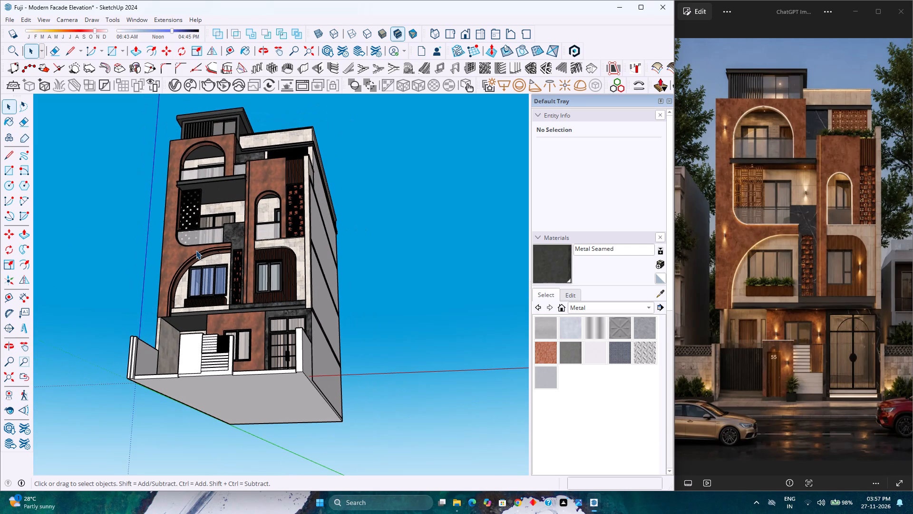
scroll(196, 250, "up", 3)
scroll(196, 250, "down", 3)
scroll(196, 250, "up", 3)
scroll(196, 250, "down", 4)
scroll(196, 250, "up", 4)
scroll(196, 250, "down", 3)
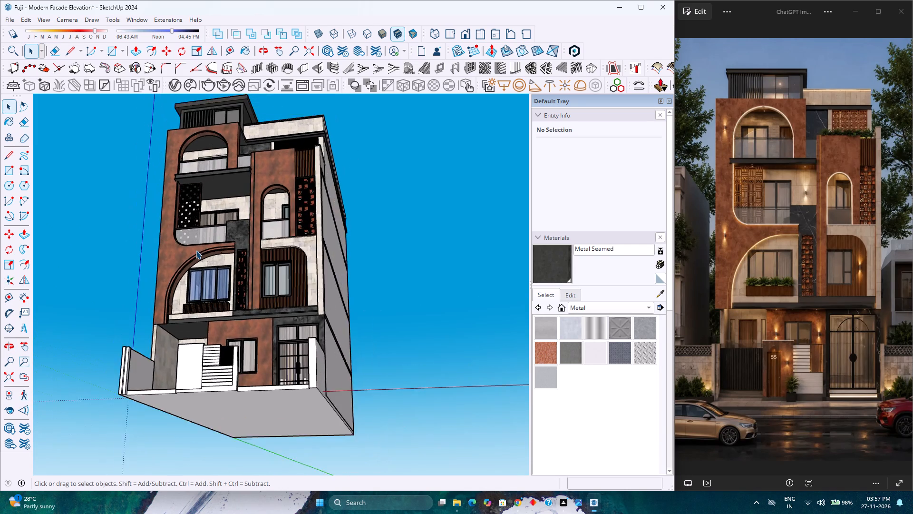
scroll(196, 250, "up", 4)
middle_click_drag(200, 272, 205, 296)
scroll(205, 296, "down", 3)
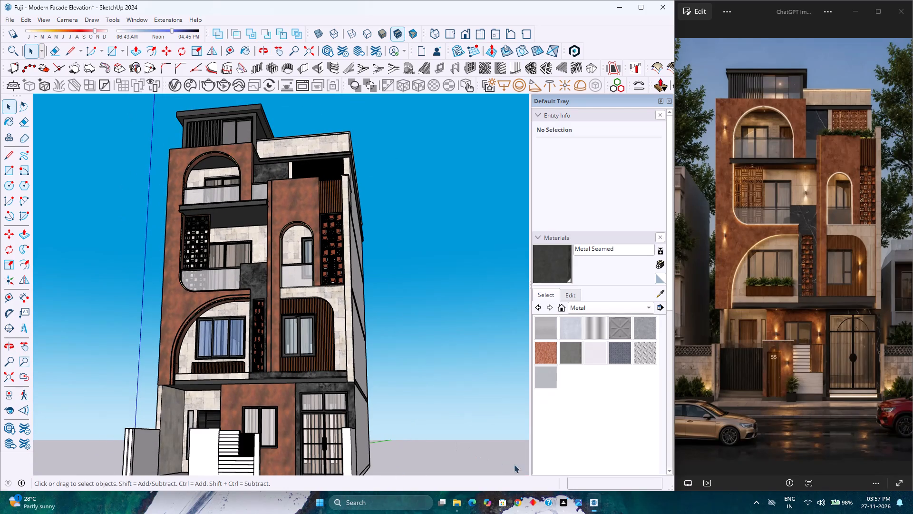
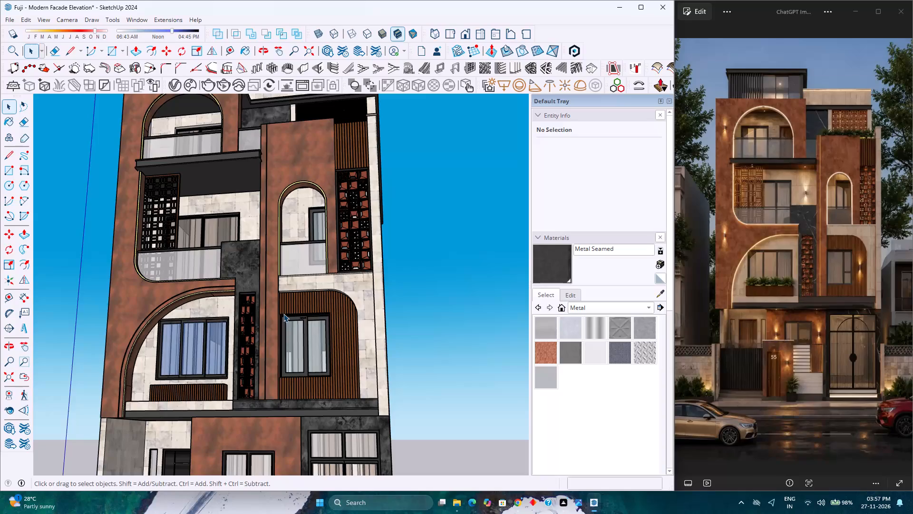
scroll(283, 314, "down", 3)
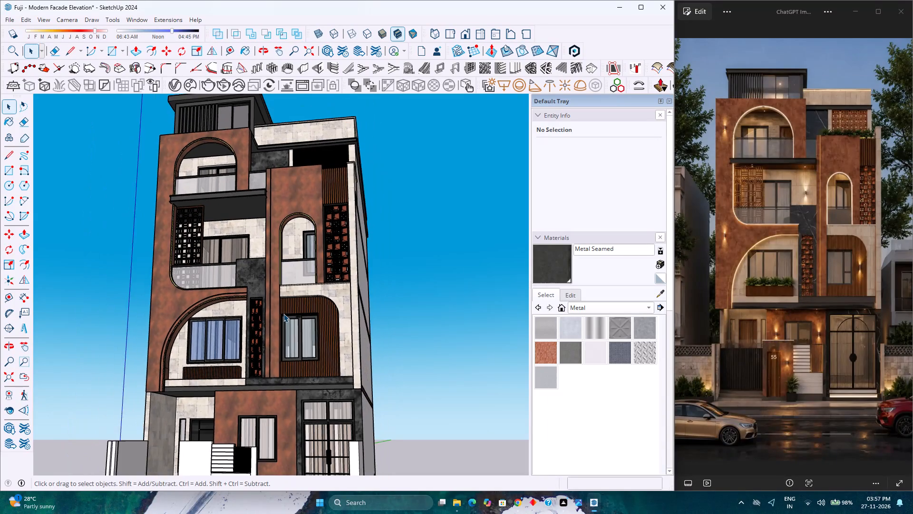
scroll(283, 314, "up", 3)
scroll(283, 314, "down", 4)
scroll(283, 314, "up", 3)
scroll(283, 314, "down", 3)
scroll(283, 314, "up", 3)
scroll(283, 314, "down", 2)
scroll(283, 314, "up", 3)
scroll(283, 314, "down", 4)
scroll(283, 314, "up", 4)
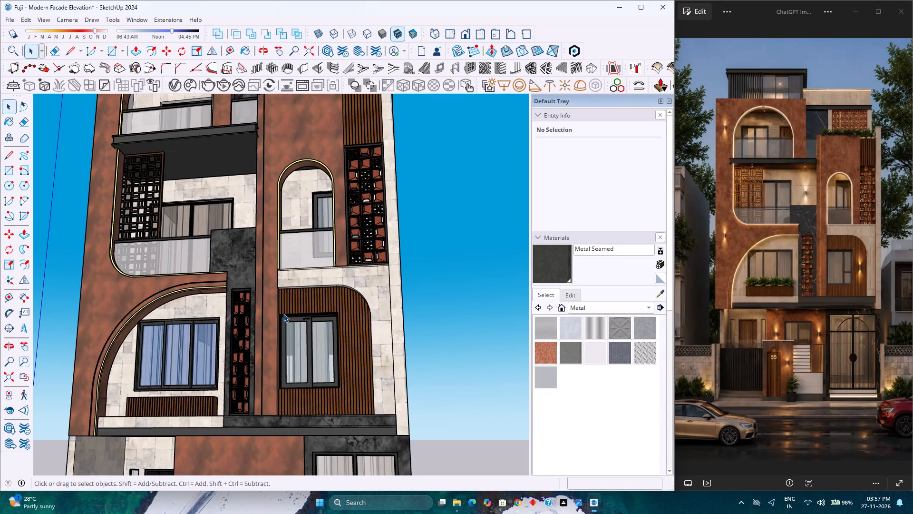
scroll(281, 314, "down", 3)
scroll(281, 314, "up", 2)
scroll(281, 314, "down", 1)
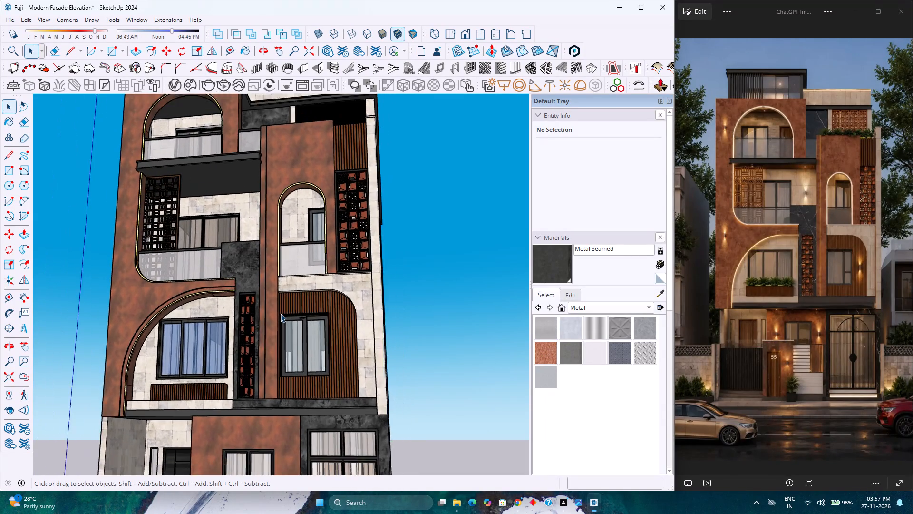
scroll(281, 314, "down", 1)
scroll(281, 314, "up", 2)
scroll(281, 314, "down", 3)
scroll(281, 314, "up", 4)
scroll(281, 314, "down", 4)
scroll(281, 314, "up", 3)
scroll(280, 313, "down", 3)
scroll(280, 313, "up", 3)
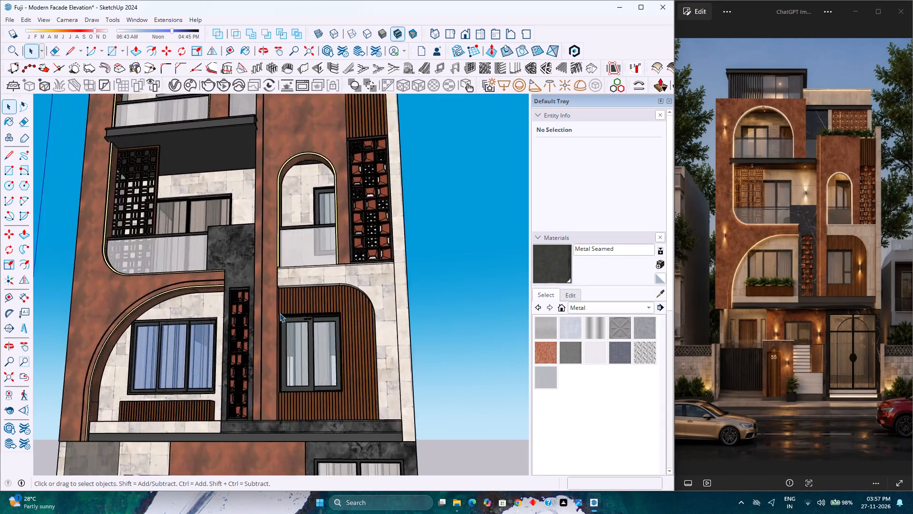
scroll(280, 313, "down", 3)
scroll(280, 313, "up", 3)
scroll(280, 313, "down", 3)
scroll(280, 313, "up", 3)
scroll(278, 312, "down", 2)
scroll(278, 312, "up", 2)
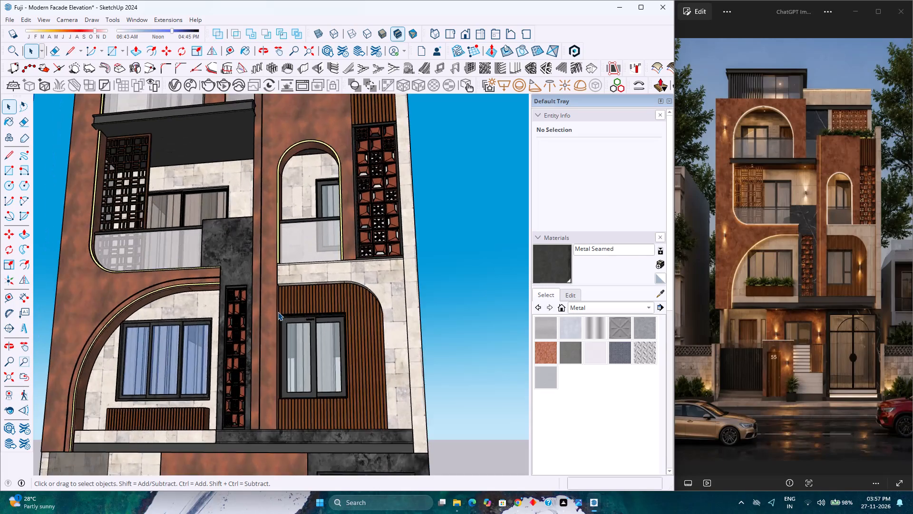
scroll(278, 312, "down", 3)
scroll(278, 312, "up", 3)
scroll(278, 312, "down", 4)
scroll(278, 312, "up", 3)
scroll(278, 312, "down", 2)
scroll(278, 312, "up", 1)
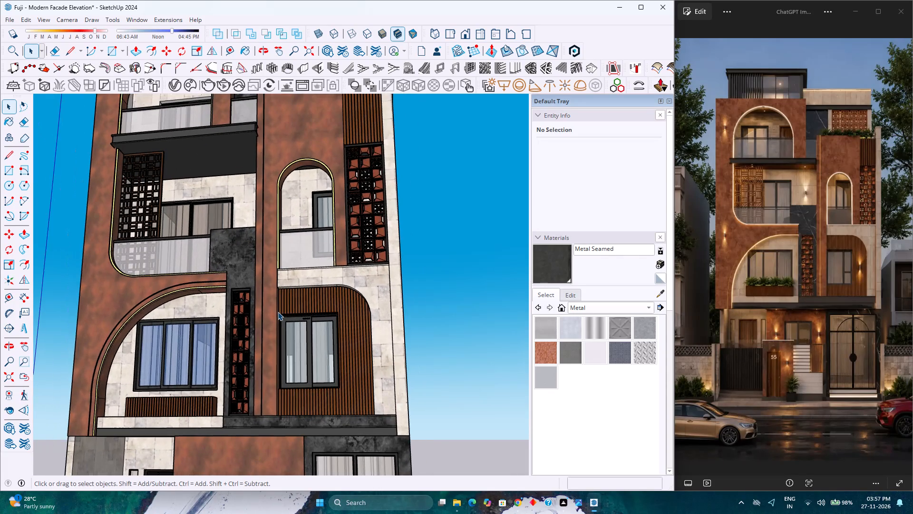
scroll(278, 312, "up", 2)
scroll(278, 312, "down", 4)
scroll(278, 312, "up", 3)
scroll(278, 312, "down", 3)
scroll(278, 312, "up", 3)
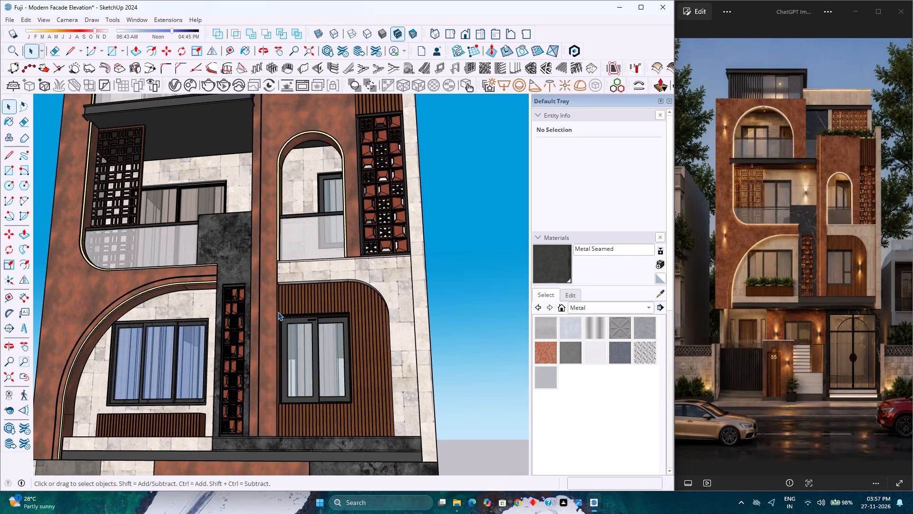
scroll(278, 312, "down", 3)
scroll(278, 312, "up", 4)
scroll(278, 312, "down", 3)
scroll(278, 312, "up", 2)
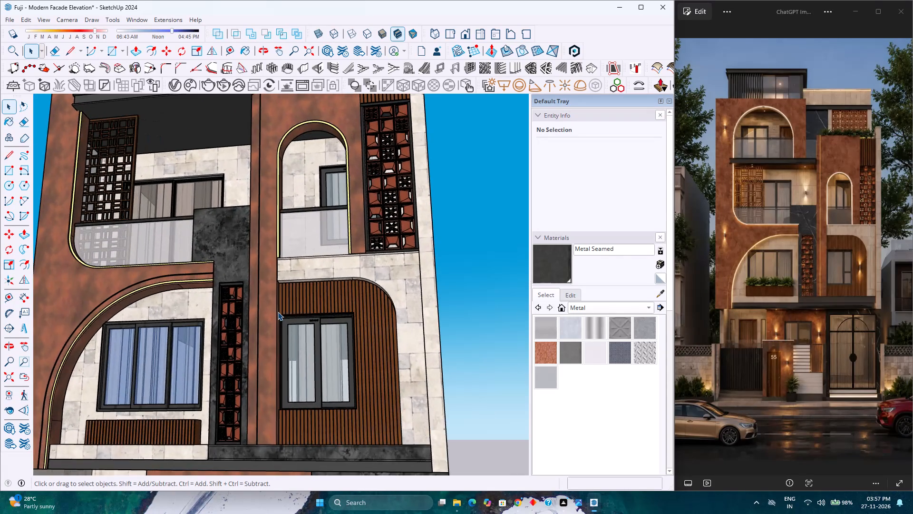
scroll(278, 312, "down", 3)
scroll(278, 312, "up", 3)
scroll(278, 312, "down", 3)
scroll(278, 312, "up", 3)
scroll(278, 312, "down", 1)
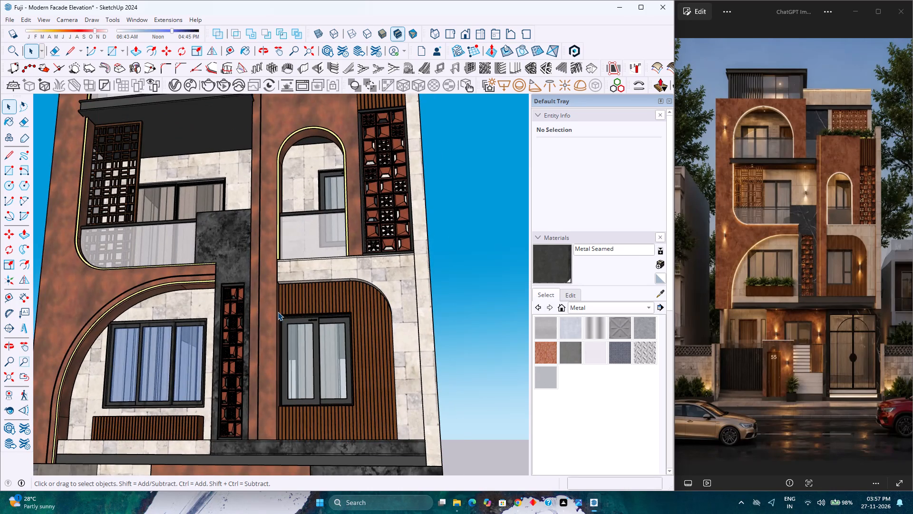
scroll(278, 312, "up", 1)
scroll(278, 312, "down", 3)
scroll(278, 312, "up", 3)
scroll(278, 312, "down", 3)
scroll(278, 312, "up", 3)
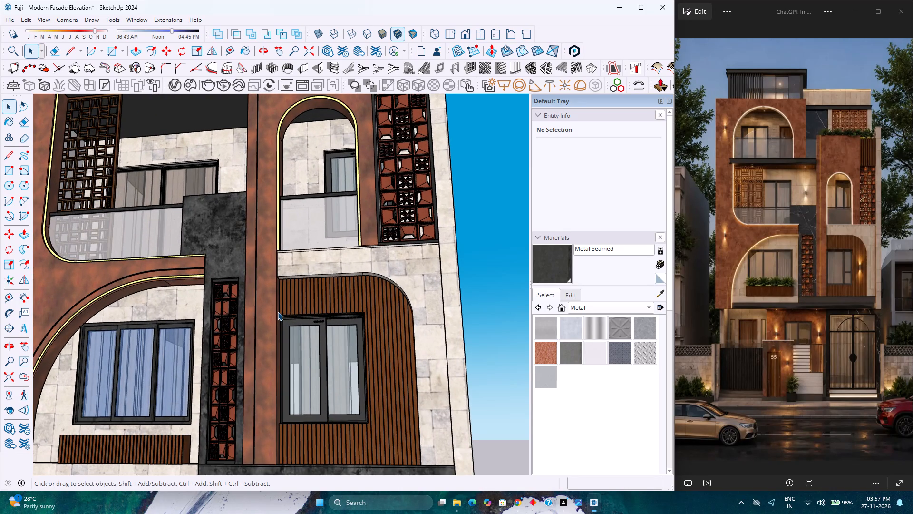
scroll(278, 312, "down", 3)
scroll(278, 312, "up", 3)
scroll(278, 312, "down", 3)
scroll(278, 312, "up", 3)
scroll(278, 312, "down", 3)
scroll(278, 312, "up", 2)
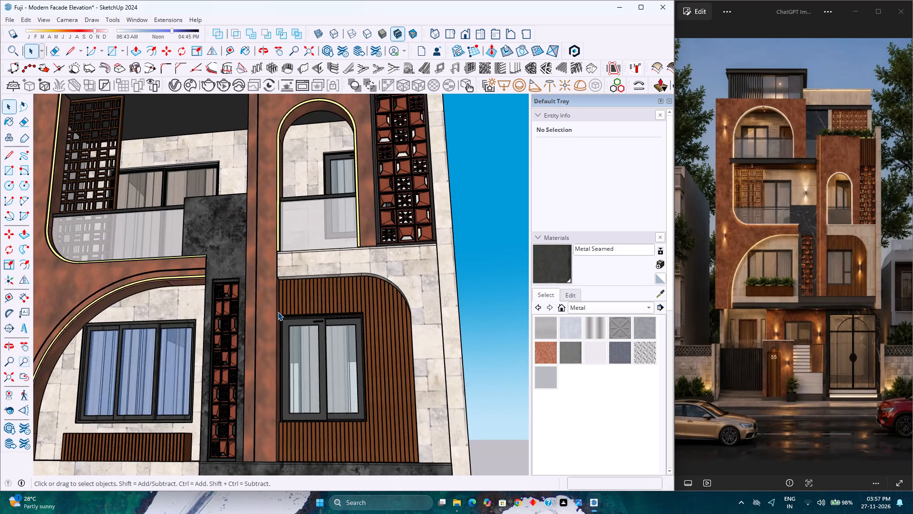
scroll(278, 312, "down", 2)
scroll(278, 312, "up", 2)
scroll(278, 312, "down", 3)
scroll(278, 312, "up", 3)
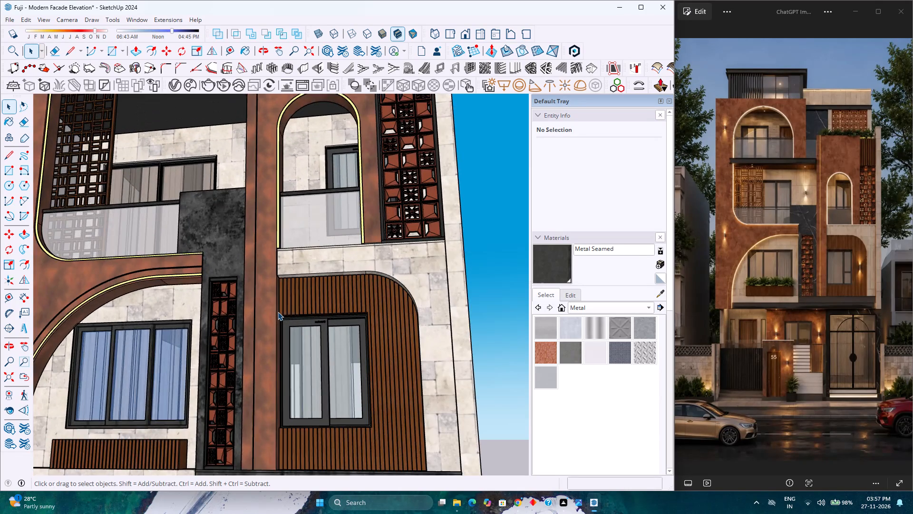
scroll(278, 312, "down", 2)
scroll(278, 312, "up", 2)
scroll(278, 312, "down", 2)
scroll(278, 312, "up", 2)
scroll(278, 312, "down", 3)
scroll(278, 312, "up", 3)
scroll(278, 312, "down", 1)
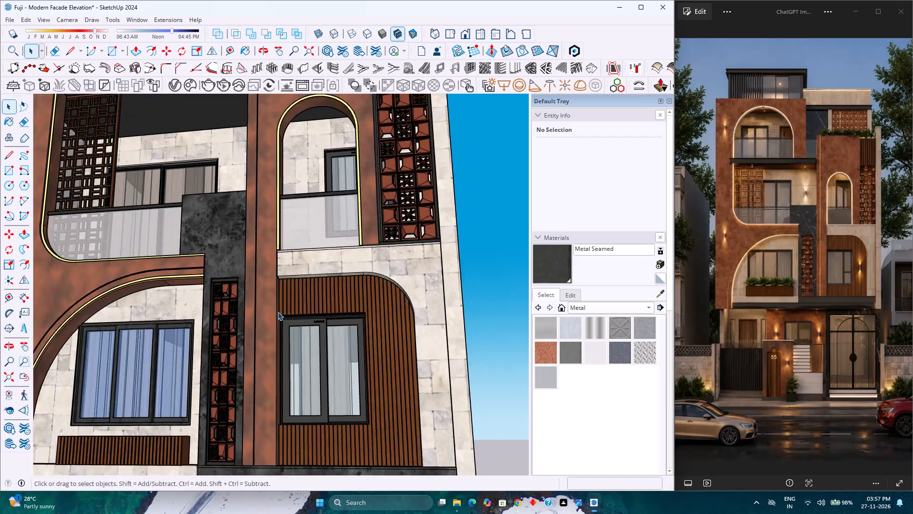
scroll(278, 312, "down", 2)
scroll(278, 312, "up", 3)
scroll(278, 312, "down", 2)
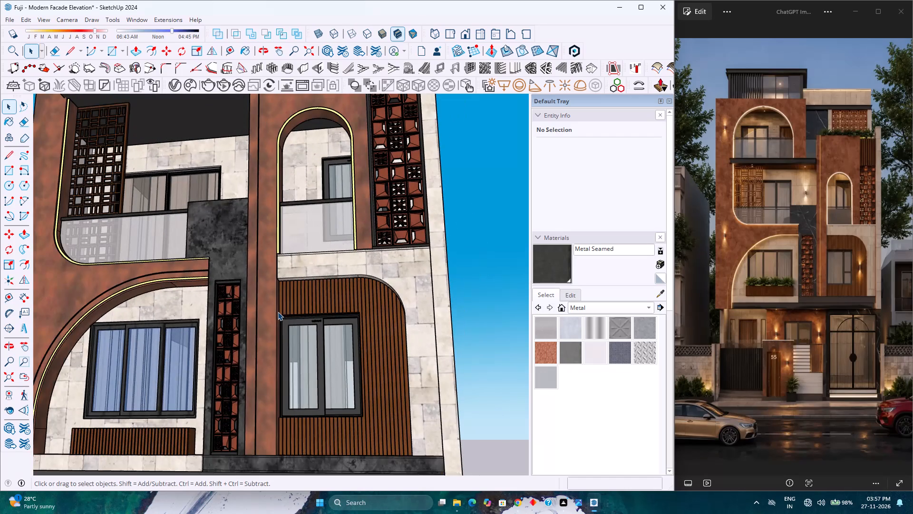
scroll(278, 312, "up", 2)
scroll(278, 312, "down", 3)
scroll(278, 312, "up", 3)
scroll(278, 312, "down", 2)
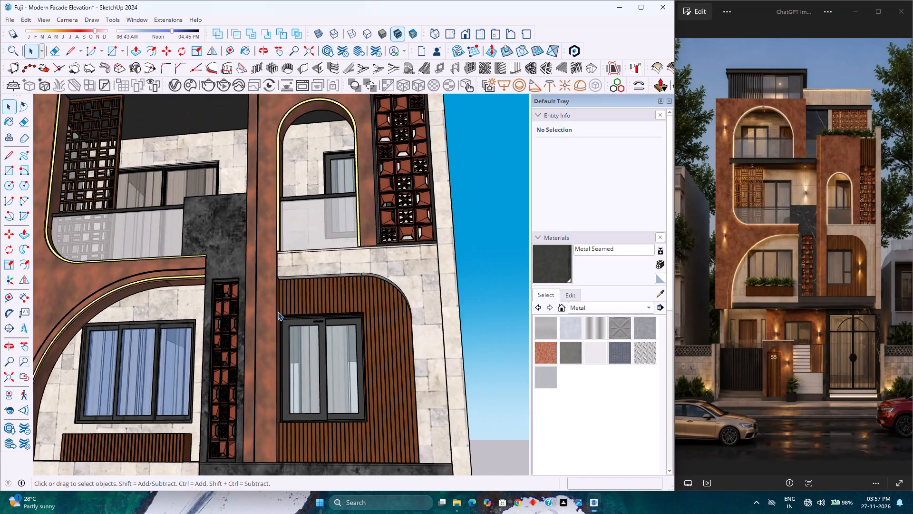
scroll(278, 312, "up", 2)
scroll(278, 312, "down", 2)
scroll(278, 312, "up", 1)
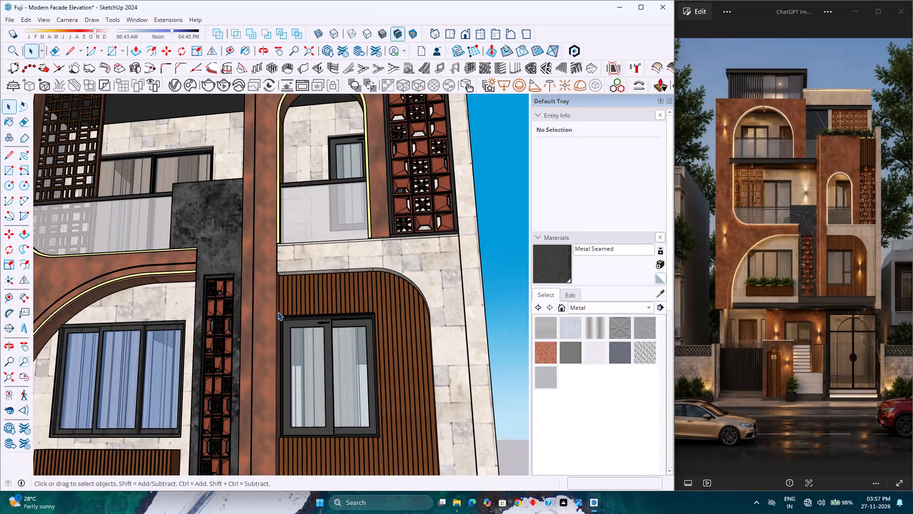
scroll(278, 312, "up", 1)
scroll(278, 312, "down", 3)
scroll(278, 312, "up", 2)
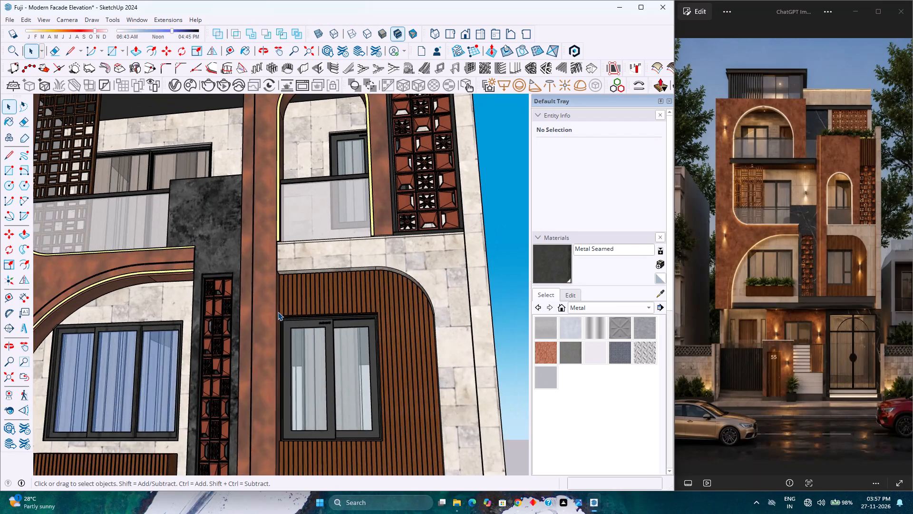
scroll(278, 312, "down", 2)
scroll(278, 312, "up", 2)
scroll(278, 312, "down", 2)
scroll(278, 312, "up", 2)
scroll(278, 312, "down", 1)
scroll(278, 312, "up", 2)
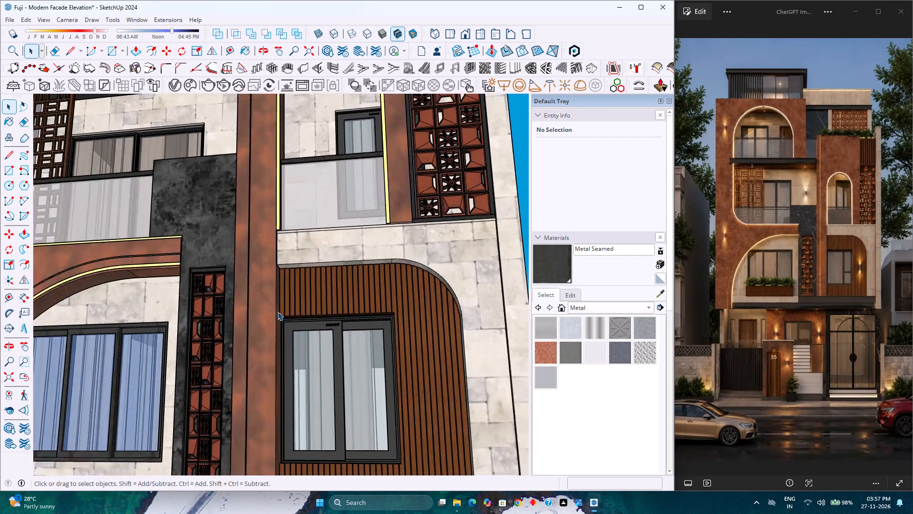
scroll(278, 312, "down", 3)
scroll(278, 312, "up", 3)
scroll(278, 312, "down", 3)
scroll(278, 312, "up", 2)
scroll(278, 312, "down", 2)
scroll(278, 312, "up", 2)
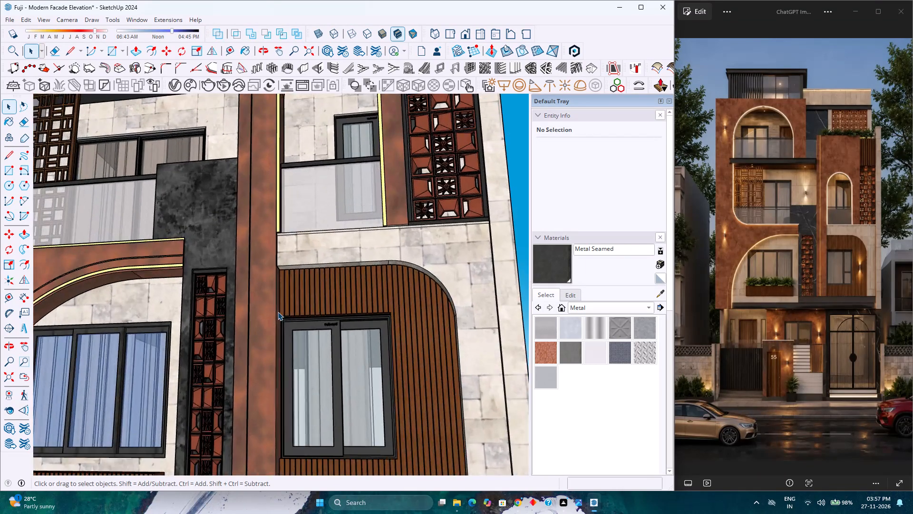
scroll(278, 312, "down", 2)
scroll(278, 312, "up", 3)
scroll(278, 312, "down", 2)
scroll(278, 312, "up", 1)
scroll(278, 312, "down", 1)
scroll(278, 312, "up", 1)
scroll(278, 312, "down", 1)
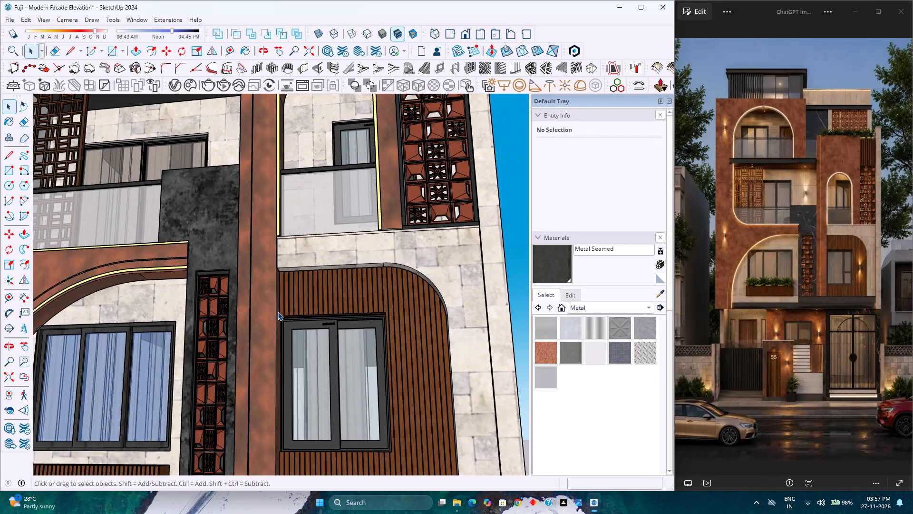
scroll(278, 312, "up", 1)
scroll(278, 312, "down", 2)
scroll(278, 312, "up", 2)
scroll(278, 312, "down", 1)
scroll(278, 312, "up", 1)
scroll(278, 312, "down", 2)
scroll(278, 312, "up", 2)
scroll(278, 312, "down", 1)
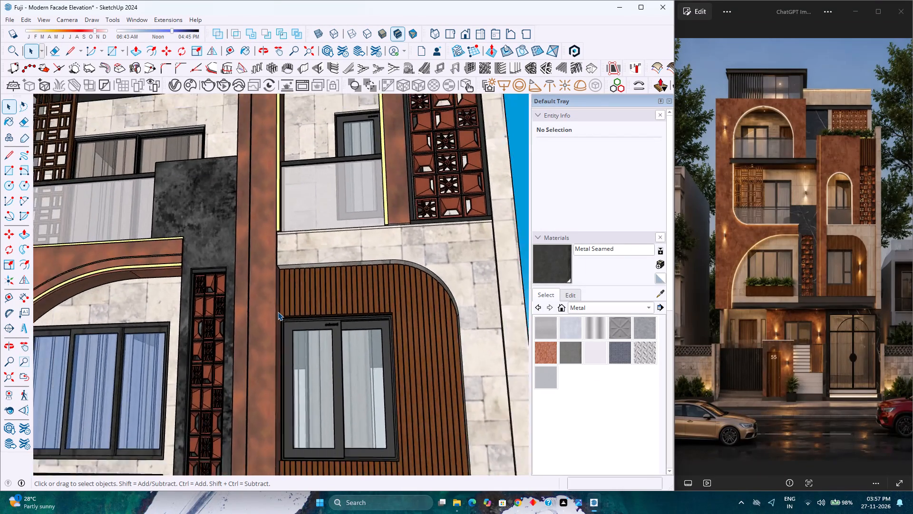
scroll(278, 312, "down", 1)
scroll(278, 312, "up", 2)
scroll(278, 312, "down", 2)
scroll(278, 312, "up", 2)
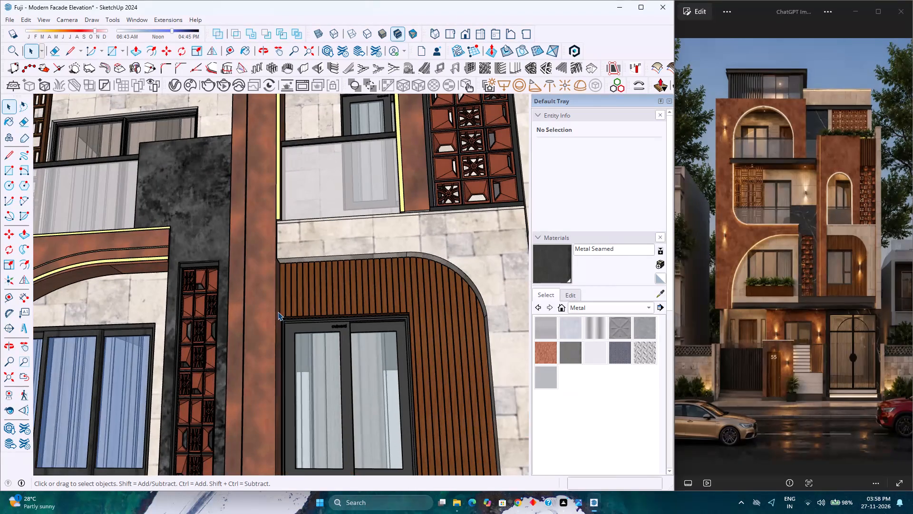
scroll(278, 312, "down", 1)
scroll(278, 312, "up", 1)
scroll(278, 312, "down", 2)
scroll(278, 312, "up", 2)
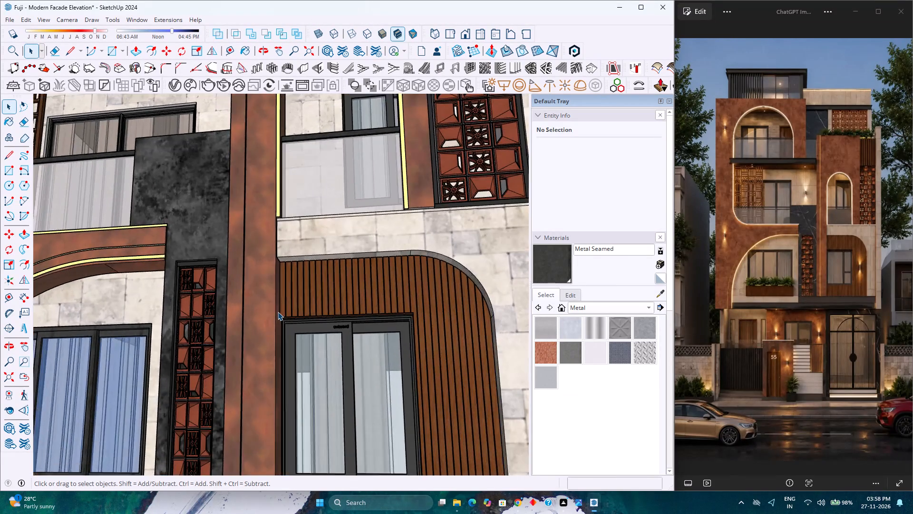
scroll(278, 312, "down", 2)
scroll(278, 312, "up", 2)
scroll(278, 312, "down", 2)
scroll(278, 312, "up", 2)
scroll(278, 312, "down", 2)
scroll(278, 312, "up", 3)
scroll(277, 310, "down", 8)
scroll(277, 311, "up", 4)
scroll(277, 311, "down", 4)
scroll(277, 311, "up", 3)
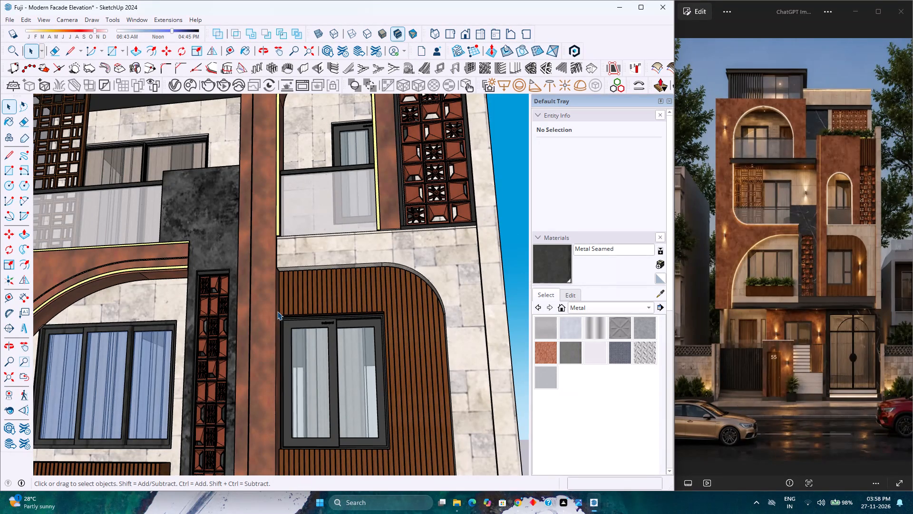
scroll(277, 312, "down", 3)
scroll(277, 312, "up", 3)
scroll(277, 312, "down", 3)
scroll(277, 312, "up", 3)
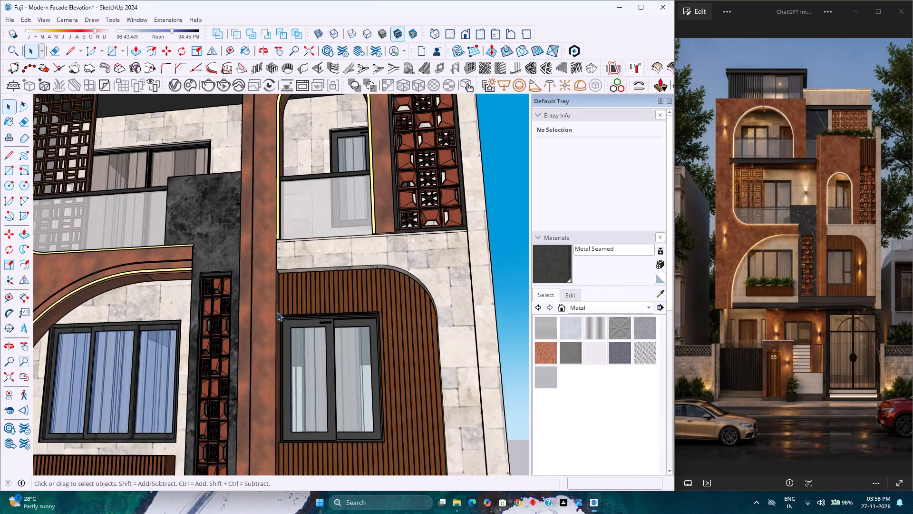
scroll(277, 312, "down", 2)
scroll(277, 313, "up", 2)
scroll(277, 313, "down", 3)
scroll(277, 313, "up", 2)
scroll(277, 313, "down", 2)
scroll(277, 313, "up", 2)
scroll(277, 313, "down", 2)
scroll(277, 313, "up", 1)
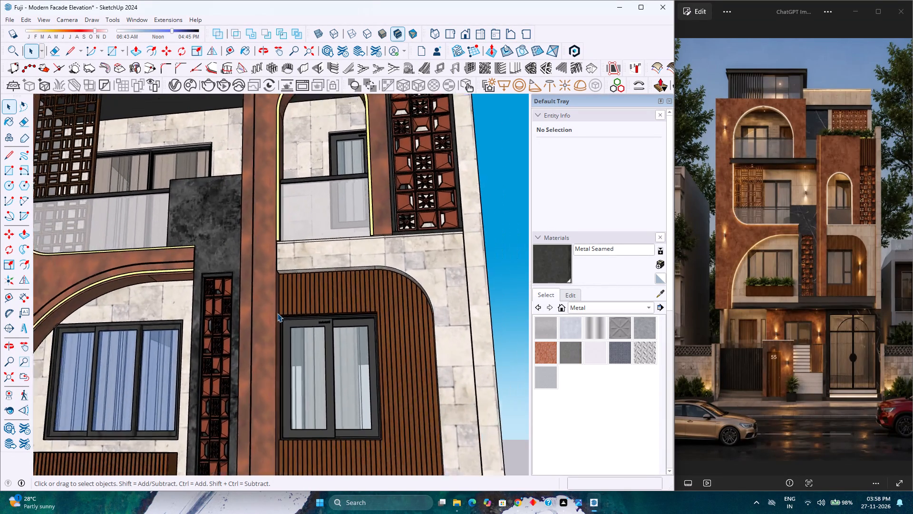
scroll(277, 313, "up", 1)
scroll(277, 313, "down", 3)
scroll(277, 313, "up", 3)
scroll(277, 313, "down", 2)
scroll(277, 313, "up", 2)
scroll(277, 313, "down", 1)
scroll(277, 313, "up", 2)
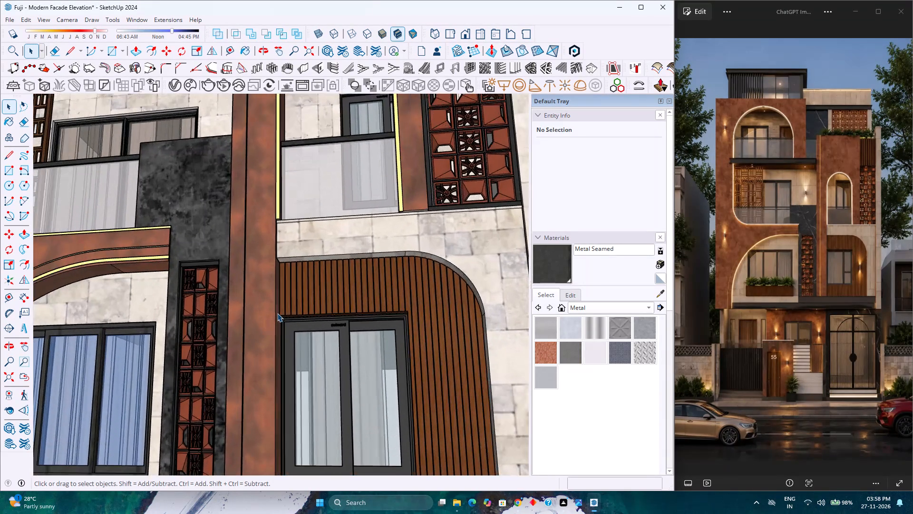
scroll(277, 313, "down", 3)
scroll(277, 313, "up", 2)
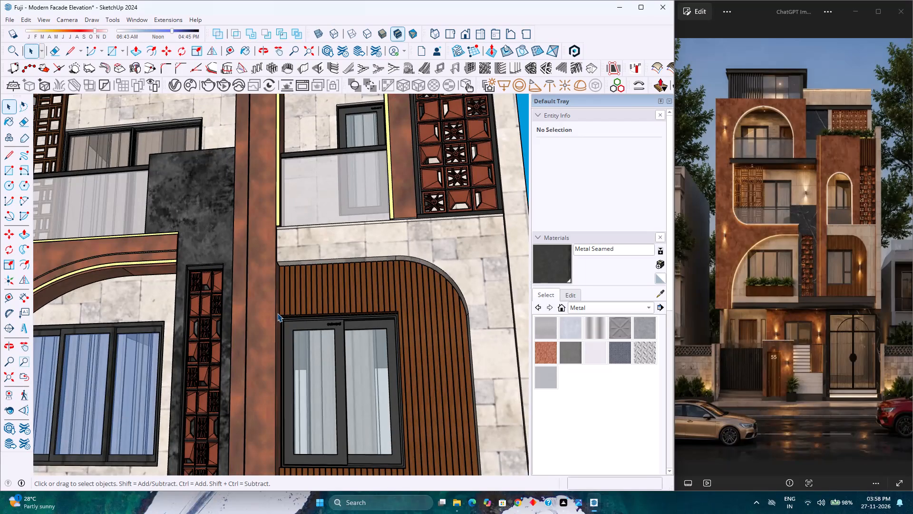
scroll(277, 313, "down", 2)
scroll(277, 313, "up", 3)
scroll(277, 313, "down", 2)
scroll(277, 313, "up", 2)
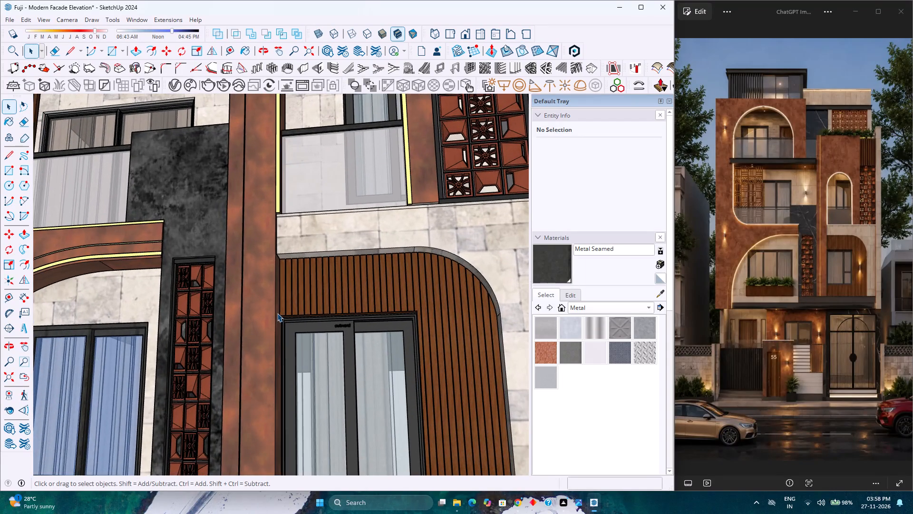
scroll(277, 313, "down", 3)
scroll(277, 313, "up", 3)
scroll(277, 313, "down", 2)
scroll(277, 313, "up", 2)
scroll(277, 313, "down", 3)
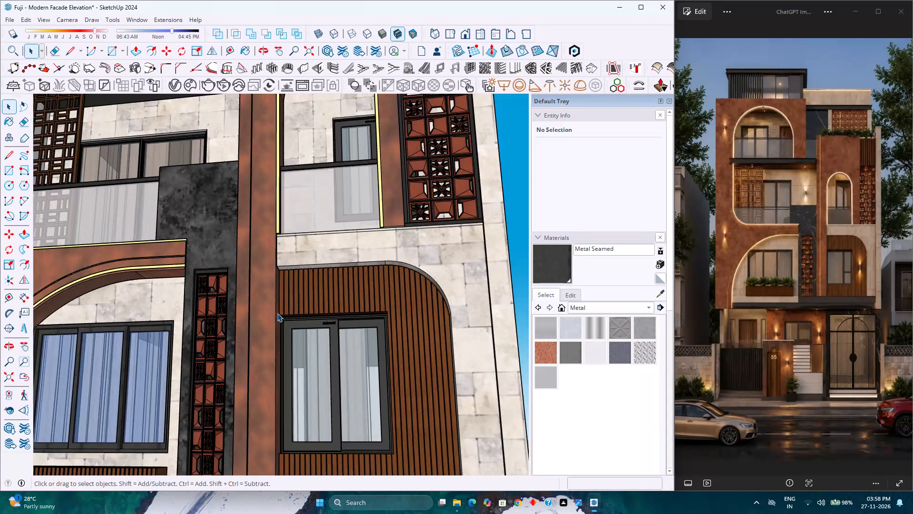
Examine the wood-slatted window bay with the curved corner up close, including its window frame and the adjoining rust-coloured pier.
scroll(277, 313, "up", 3)
scroll(277, 313, "down", 1)
scroll(277, 313, "up", 1)
scroll(277, 313, "down", 2)
scroll(277, 313, "up", 1)
scroll(277, 313, "down", 3)
scroll(277, 313, "up", 2)
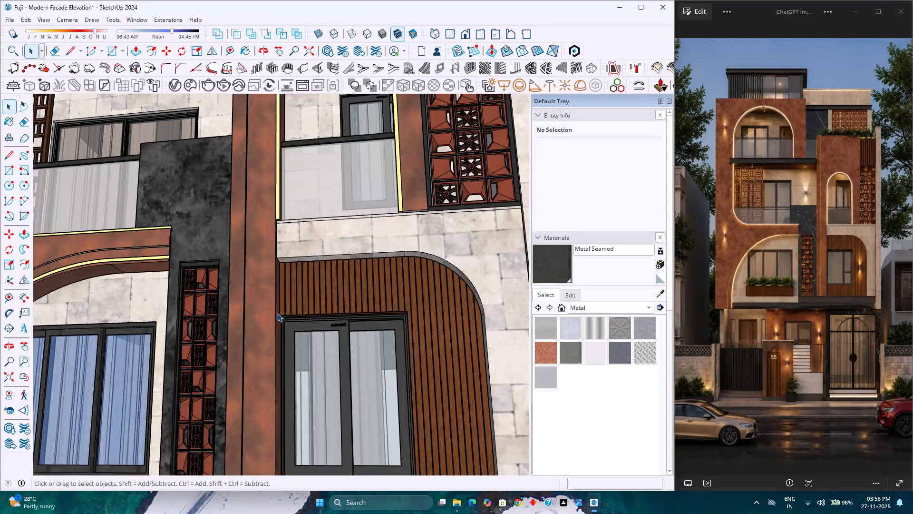
scroll(277, 313, "up", 1)
scroll(277, 313, "down", 3)
scroll(277, 313, "up", 3)
scroll(277, 313, "down", 4)
scroll(277, 313, "up", 4)
scroll(277, 313, "down", 3)
scroll(277, 313, "up", 2)
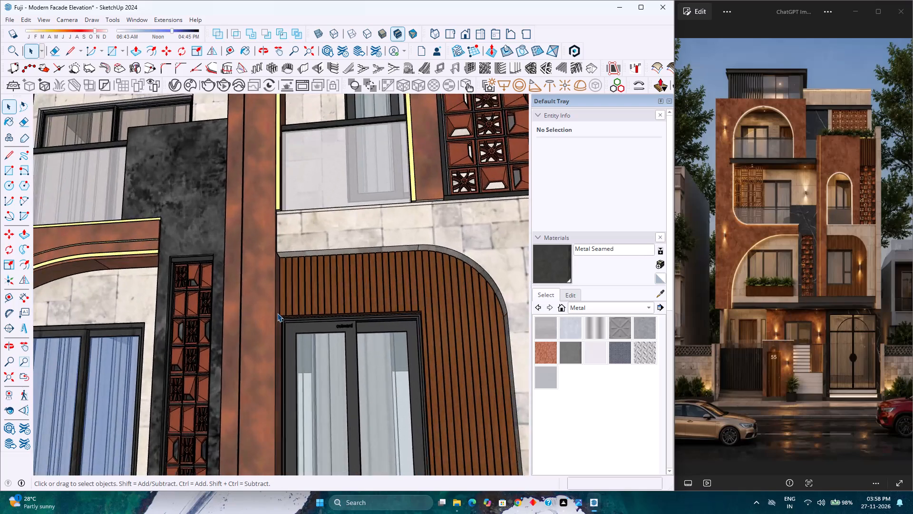
scroll(277, 313, "up", 1)
scroll(277, 313, "down", 2)
scroll(277, 313, "up", 2)
scroll(277, 313, "down", 4)
scroll(277, 313, "up", 2)
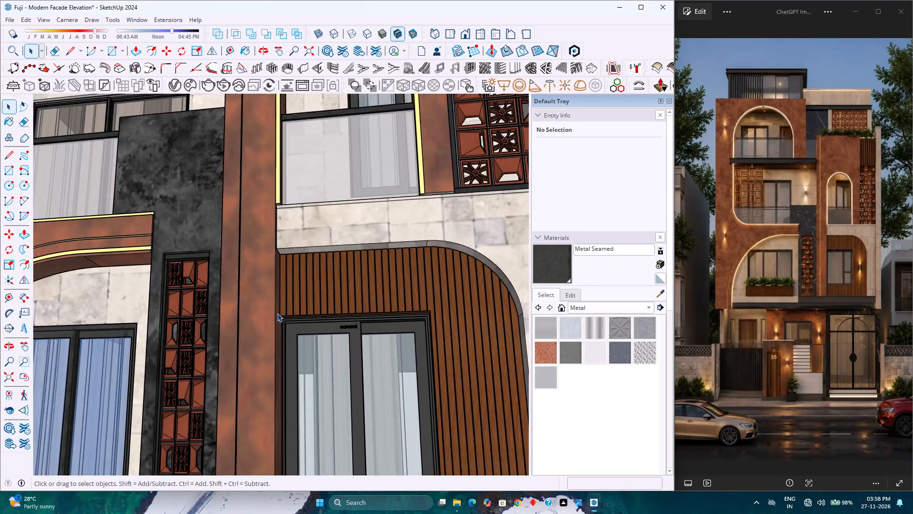
scroll(277, 313, "up", 2)
scroll(277, 313, "down", 4)
scroll(277, 313, "up", 3)
scroll(277, 313, "down", 3)
scroll(277, 313, "up", 2)
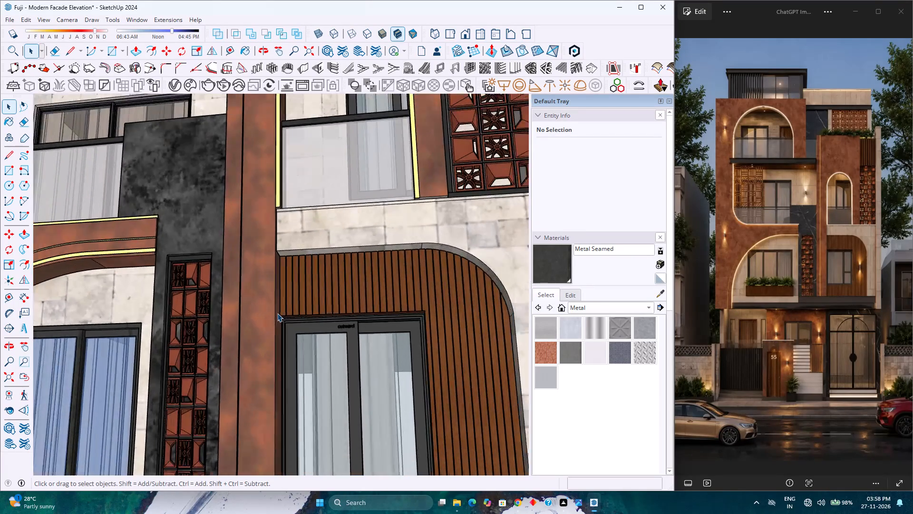
scroll(277, 313, "up", 2)
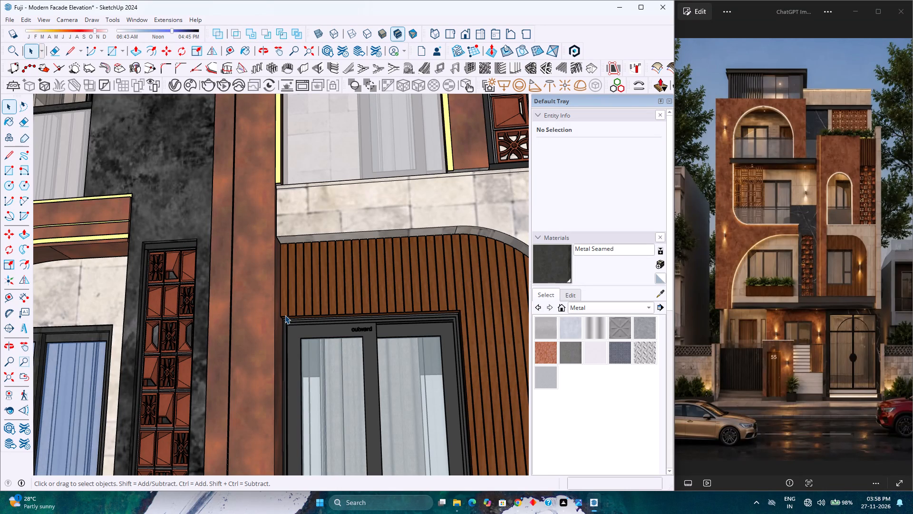
scroll(285, 321, "down", 3)
scroll(286, 323, "up", 2)
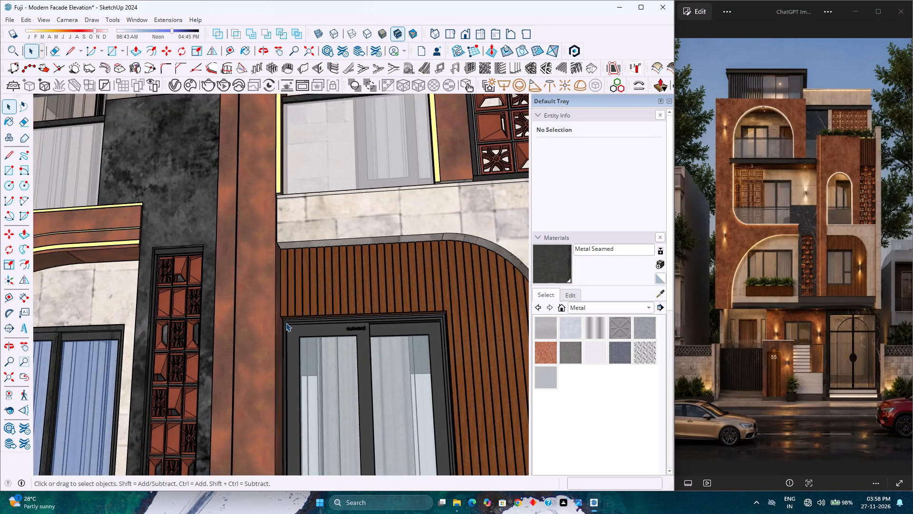
scroll(286, 323, "down", 2)
scroll(286, 324, "up", 2)
scroll(286, 324, "down", 1)
scroll(286, 324, "up", 2)
scroll(285, 324, "down", 2)
scroll(285, 325, "up", 2)
scroll(285, 325, "down", 3)
scroll(285, 325, "up", 1)
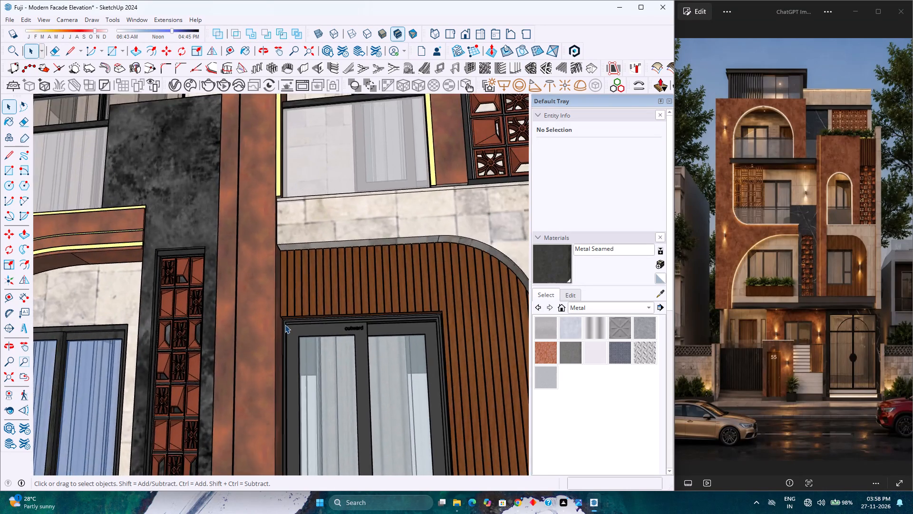
scroll(285, 325, "up", 1)
scroll(285, 325, "down", 3)
scroll(285, 325, "up", 3)
scroll(285, 325, "down", 3)
scroll(282, 329, "up", 5)
scroll(282, 329, "down", 5)
scroll(282, 335, "up", 2)
scroll(306, 333, "down", 2)
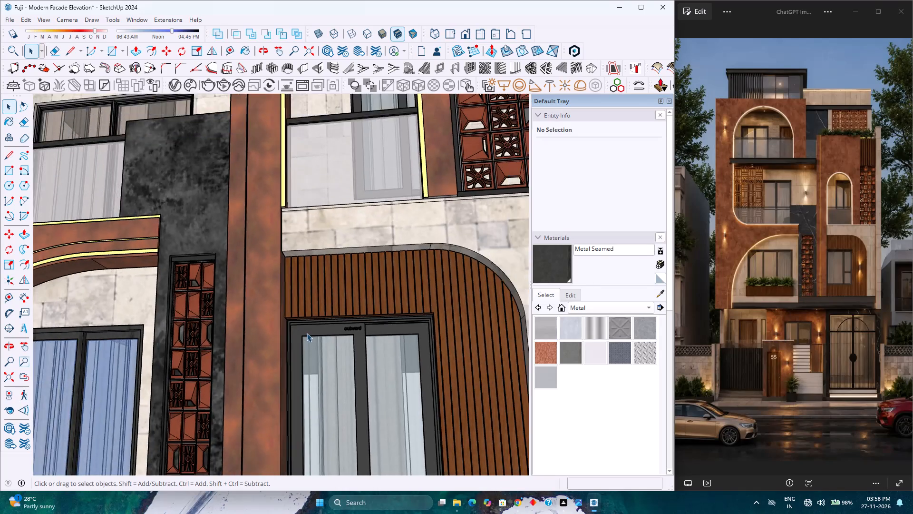
scroll(307, 334, "up", 4)
scroll(307, 334, "down", 9)
scroll(306, 336, "up", 5)
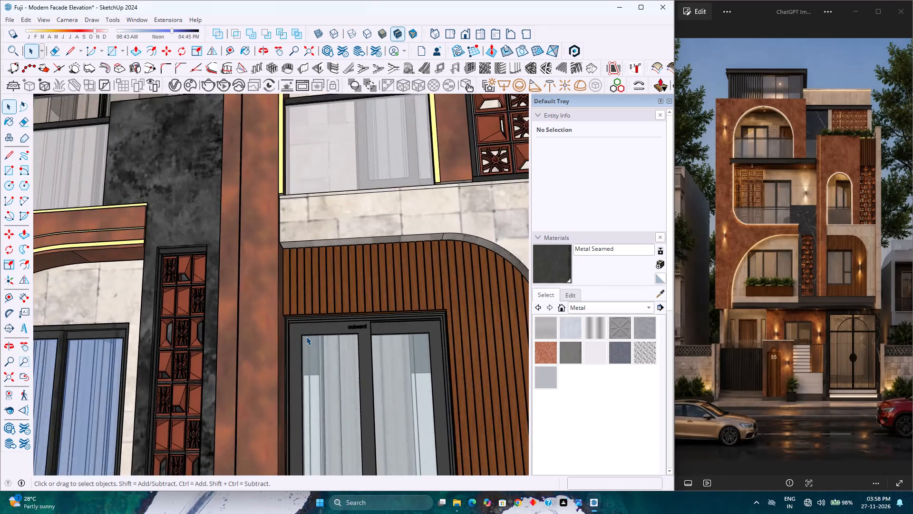
scroll(306, 336, "up", 2)
scroll(306, 336, "down", 3)
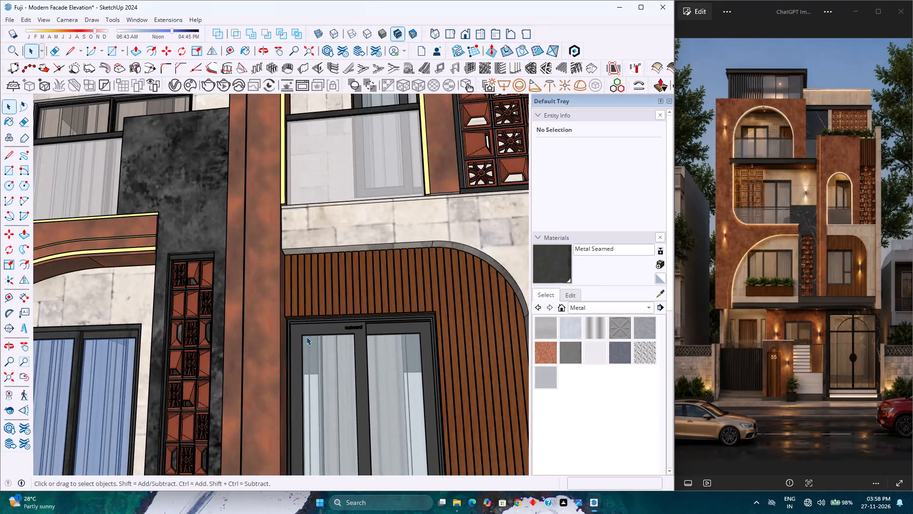
scroll(299, 345, "up", 4)
scroll(297, 346, "down", 3)
scroll(296, 348, "up", 3)
scroll(293, 350, "down", 4)
scroll(292, 352, "up", 4)
scroll(292, 352, "down", 2)
scroll(292, 352, "up", 4)
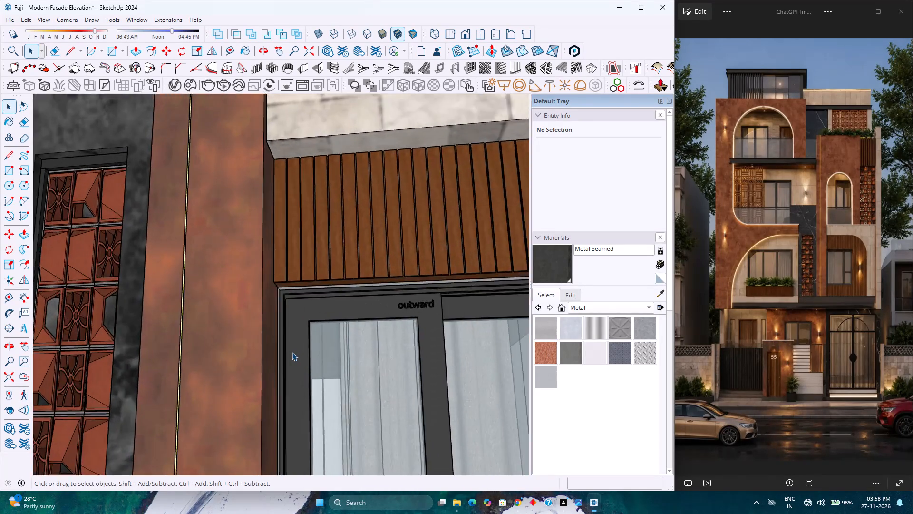
scroll(292, 352, "down", 4)
scroll(292, 352, "up", 3)
scroll(292, 352, "down", 5)
scroll(292, 352, "up", 5)
scroll(292, 352, "down", 5)
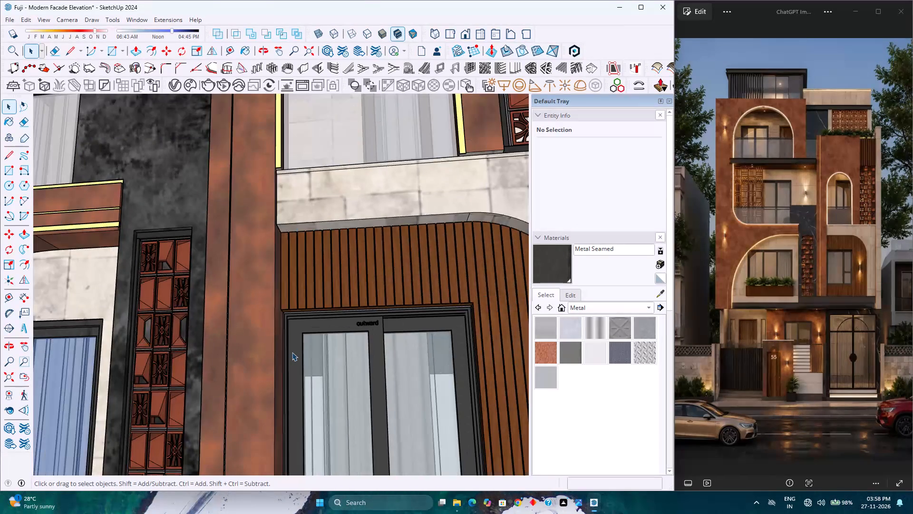
Examine the middle floors around the rust-coloured pier, comparing the arches, balconies, jali screens and windows with the reference image.
scroll(245, 356, "down", 8)
scroll(245, 356, "up", 2)
scroll(245, 356, "down", 4)
scroll(245, 356, "up", 3)
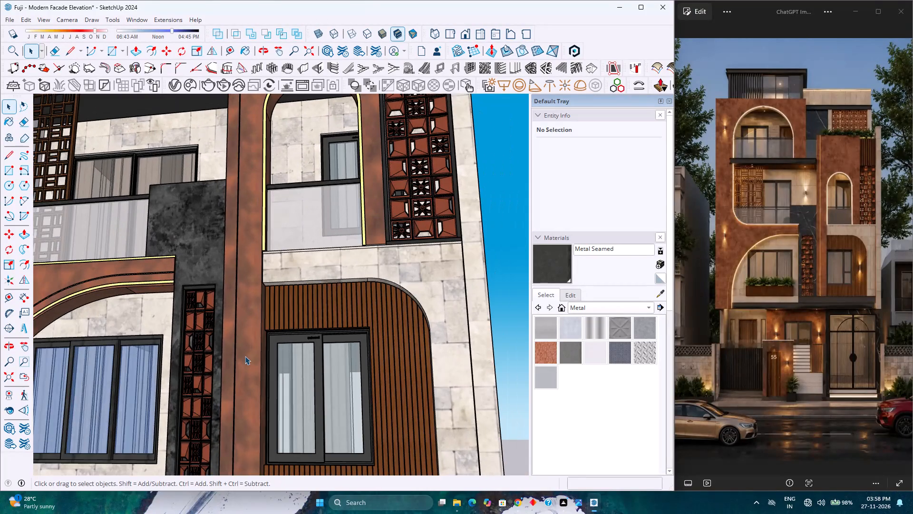
scroll(245, 356, "down", 3)
scroll(245, 356, "up", 3)
scroll(245, 356, "down", 5)
scroll(245, 356, "up", 4)
scroll(245, 356, "down", 4)
scroll(245, 356, "up", 4)
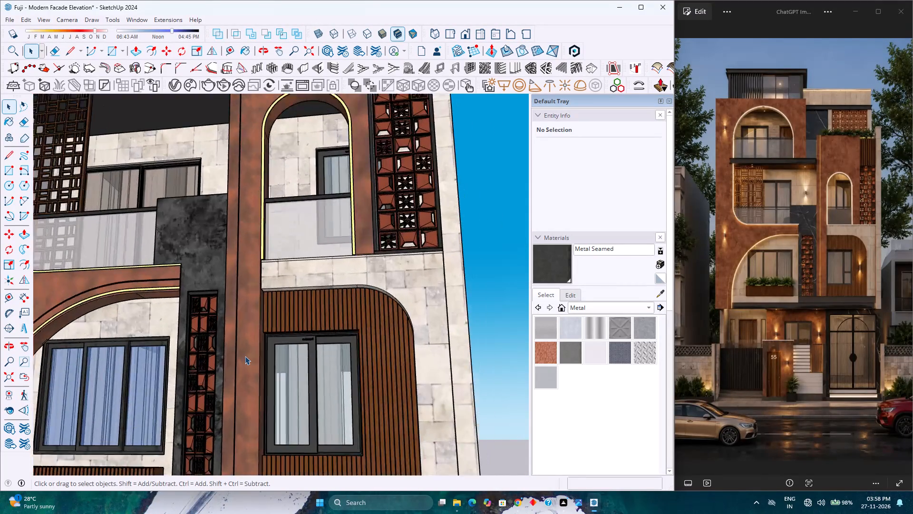
scroll(245, 356, "down", 4)
scroll(245, 356, "up", 4)
scroll(245, 356, "down", 4)
scroll(245, 356, "up", 3)
scroll(245, 356, "down", 4)
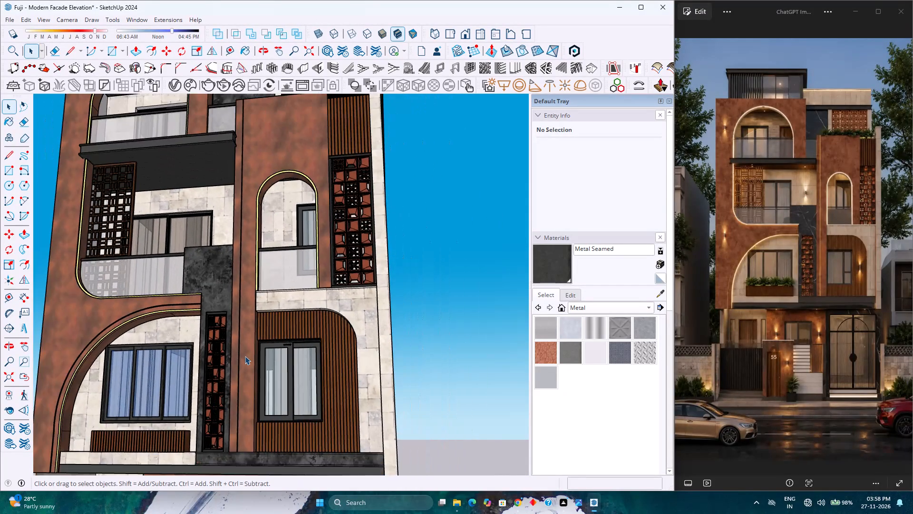
scroll(245, 356, "up", 4)
scroll(245, 356, "down", 4)
scroll(245, 356, "up", 3)
scroll(245, 356, "down", 4)
scroll(245, 356, "up", 2)
scroll(245, 356, "down", 3)
scroll(245, 356, "up", 3)
scroll(245, 356, "down", 1)
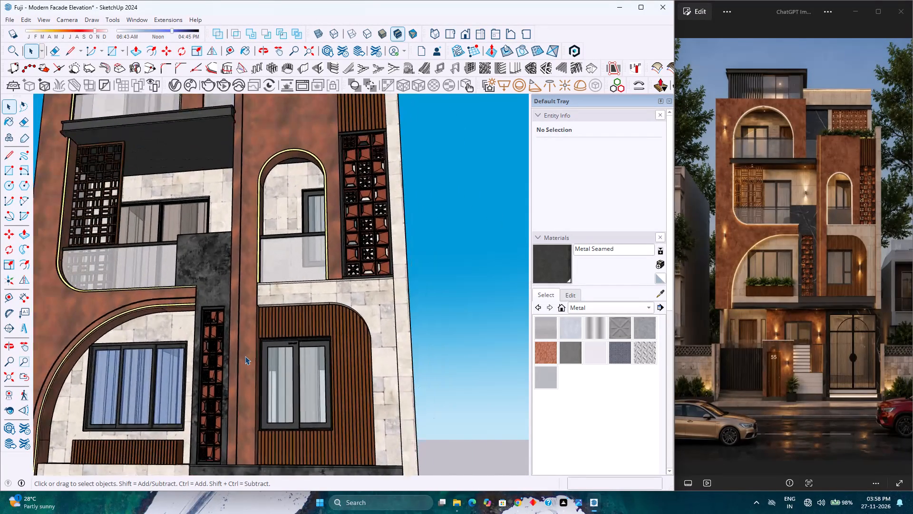
scroll(245, 356, "down", 1)
scroll(245, 356, "up", 2)
scroll(245, 356, "down", 2)
scroll(245, 356, "up", 2)
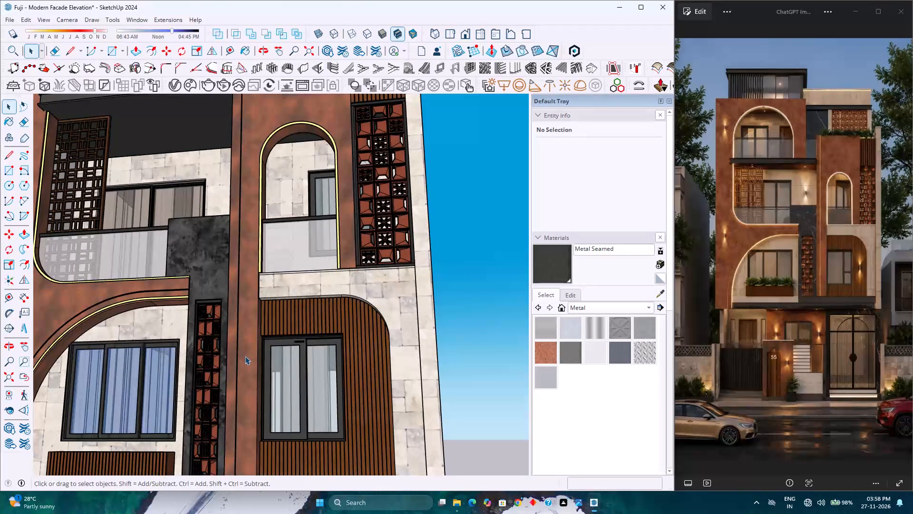
scroll(245, 356, "up", 1)
scroll(245, 356, "down", 3)
scroll(245, 356, "up", 1)
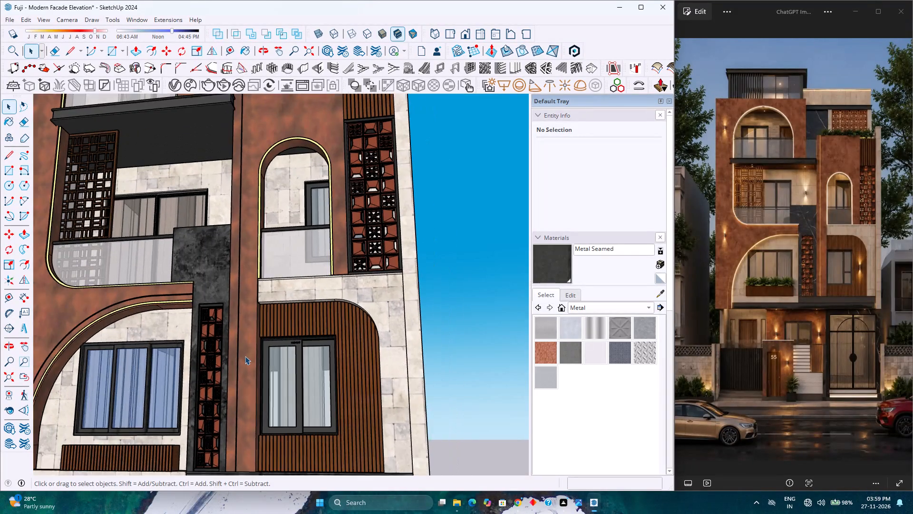
scroll(245, 356, "up", 1)
scroll(245, 356, "down", 1)
scroll(245, 356, "up", 3)
scroll(245, 356, "down", 3)
scroll(245, 357, "up", 3)
scroll(245, 357, "down", 2)
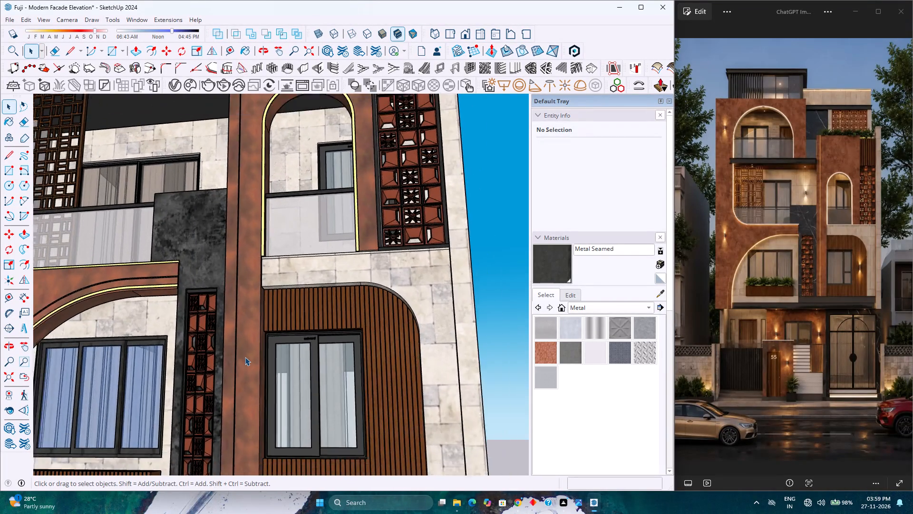
scroll(245, 357, "down", 1)
scroll(245, 357, "up", 3)
scroll(245, 357, "down", 3)
scroll(245, 357, "up", 1)
scroll(245, 357, "down", 2)
scroll(245, 357, "up", 2)
scroll(245, 357, "down", 2)
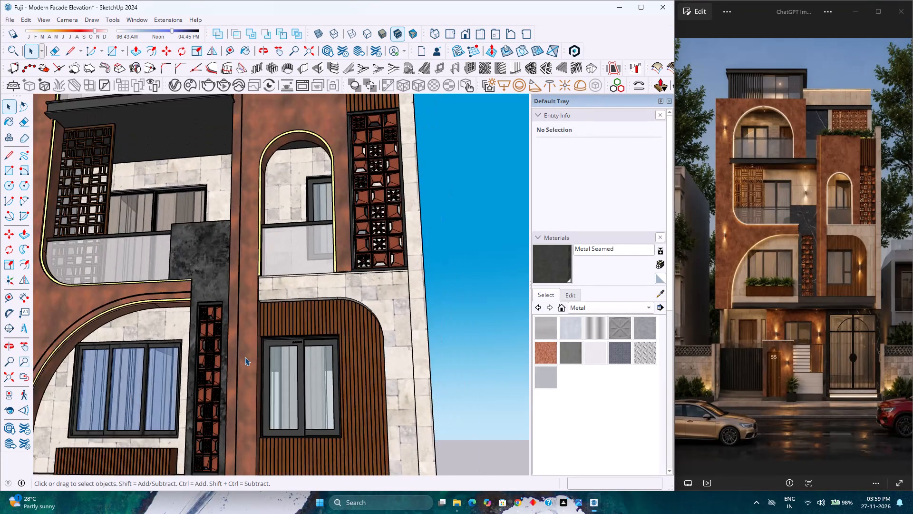
scroll(245, 357, "up", 2)
scroll(245, 357, "down", 3)
scroll(245, 357, "up", 5)
scroll(245, 358, "down", 8)
Examine the facade from a more frontal low angle, from the slatted window bay up to the top-floor arch.
middle_click_drag(274, 367, 324, 374)
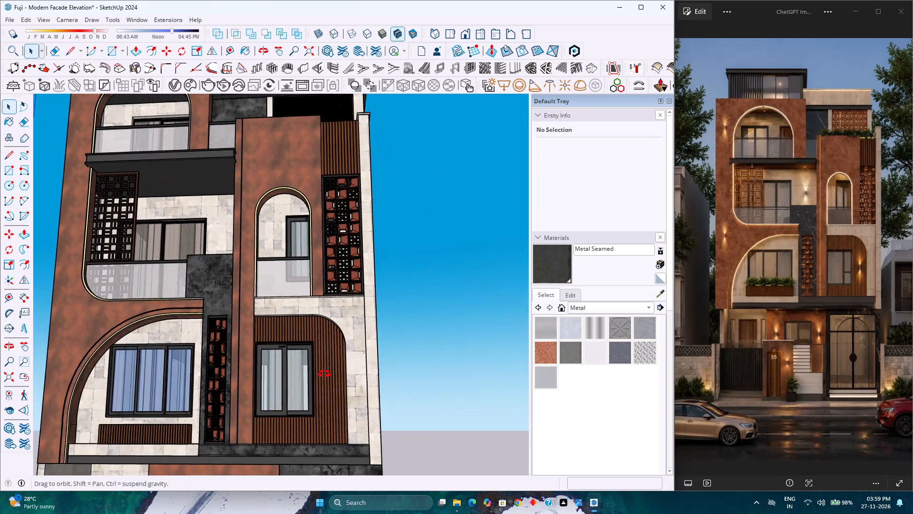
middle_click_drag(324, 374, 339, 375)
middle_click(339, 375)
scroll(333, 369, "down", 4)
scroll(333, 369, "up", 4)
scroll(333, 369, "down", 4)
scroll(333, 369, "up", 3)
scroll(333, 369, "down", 2)
scroll(333, 369, "up", 2)
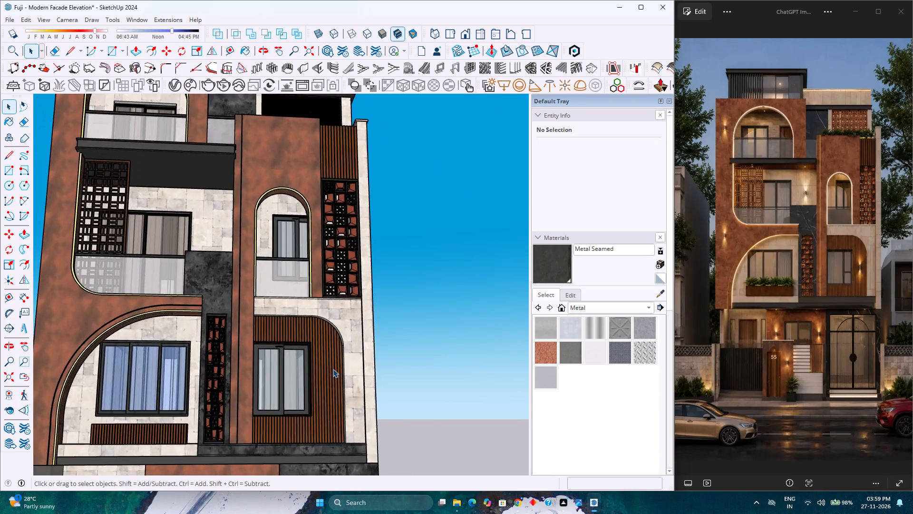
scroll(333, 369, "up", 1)
scroll(333, 369, "down", 4)
scroll(333, 369, "up", 3)
scroll(333, 369, "down", 3)
scroll(333, 369, "up", 3)
scroll(333, 369, "down", 2)
scroll(333, 369, "up", 2)
scroll(333, 369, "down", 3)
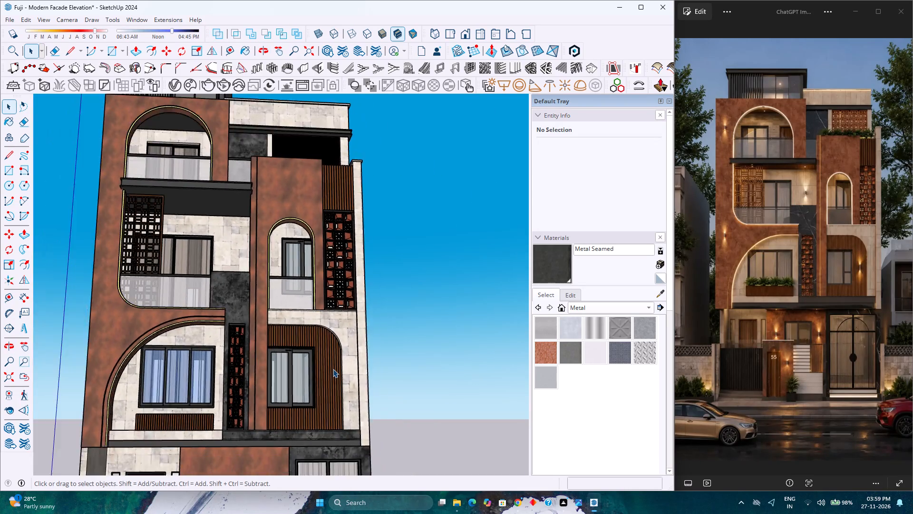
scroll(333, 369, "up", 3)
scroll(333, 369, "down", 3)
scroll(333, 369, "up", 3)
scroll(333, 369, "down", 3)
scroll(333, 369, "up", 2)
scroll(333, 369, "down", 4)
scroll(333, 369, "up", 4)
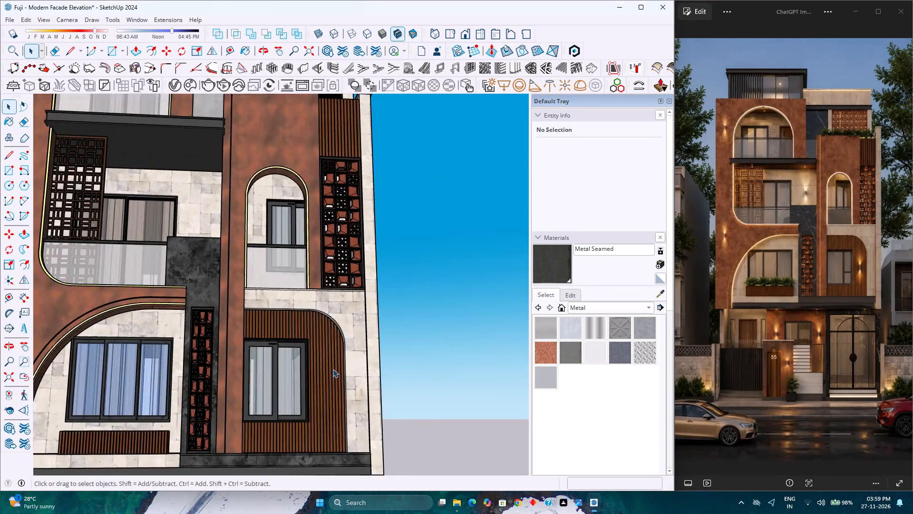
scroll(333, 369, "down", 3)
scroll(331, 369, "up", 2)
scroll(331, 369, "down", 2)
scroll(331, 369, "up", 2)
scroll(331, 369, "down", 3)
scroll(331, 369, "up", 4)
scroll(331, 369, "down", 4)
scroll(331, 369, "up", 3)
scroll(331, 369, "down", 3)
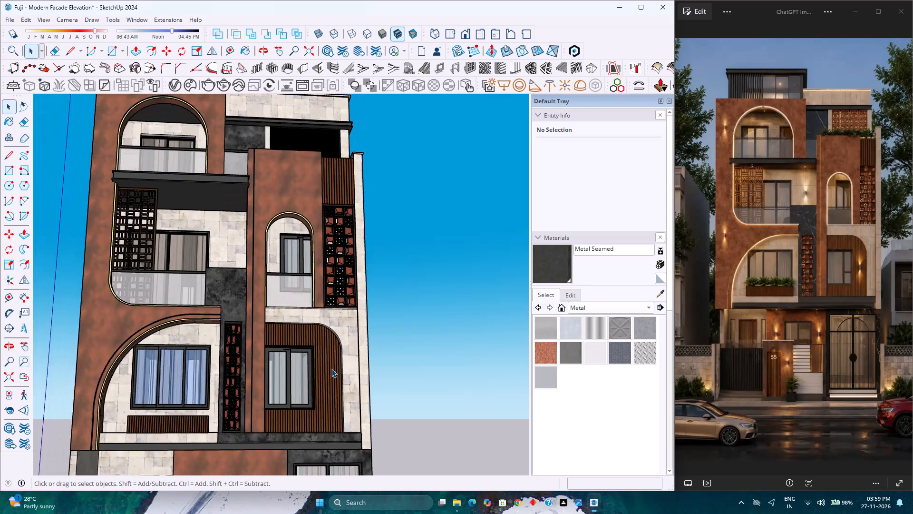
scroll(331, 369, "up", 4)
scroll(331, 369, "down", 4)
scroll(331, 369, "up", 4)
scroll(331, 369, "down", 4)
scroll(331, 369, "up", 3)
scroll(331, 369, "down", 3)
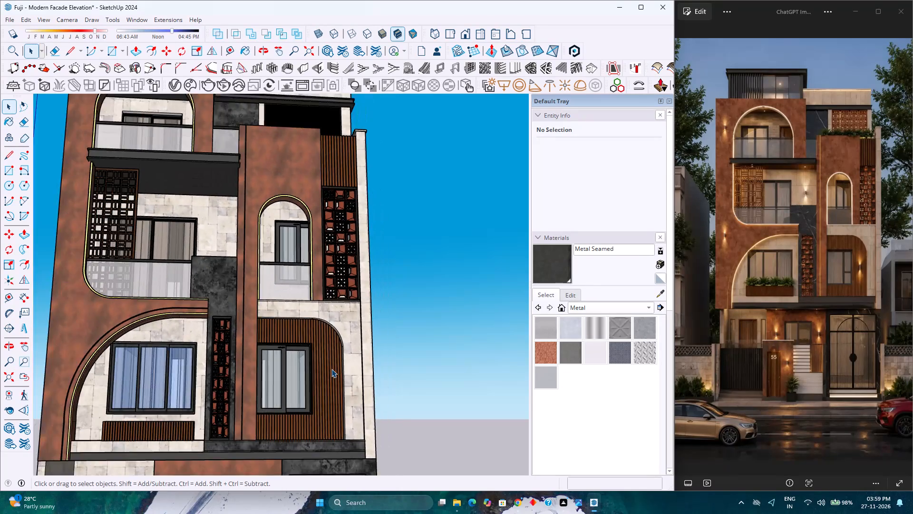
scroll(331, 369, "up", 3)
scroll(331, 369, "down", 4)
scroll(331, 369, "up", 4)
scroll(331, 369, "down", 3)
scroll(331, 369, "up", 3)
scroll(331, 369, "down", 3)
scroll(331, 369, "up", 2)
scroll(331, 369, "down", 2)
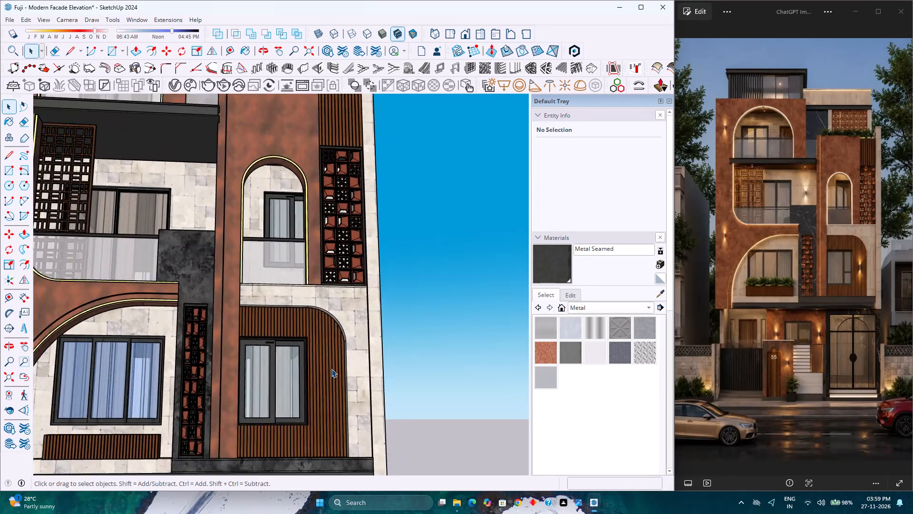
Examine the wood-slatted window bay together with the arched balcony, jali screens and stone cladding around it.
scroll(331, 369, "down", 1)
scroll(331, 369, "up", 2)
scroll(331, 369, "down", 2)
scroll(331, 369, "up", 3)
scroll(331, 369, "down", 4)
scroll(331, 369, "up", 3)
scroll(331, 369, "down", 3)
scroll(331, 369, "up", 3)
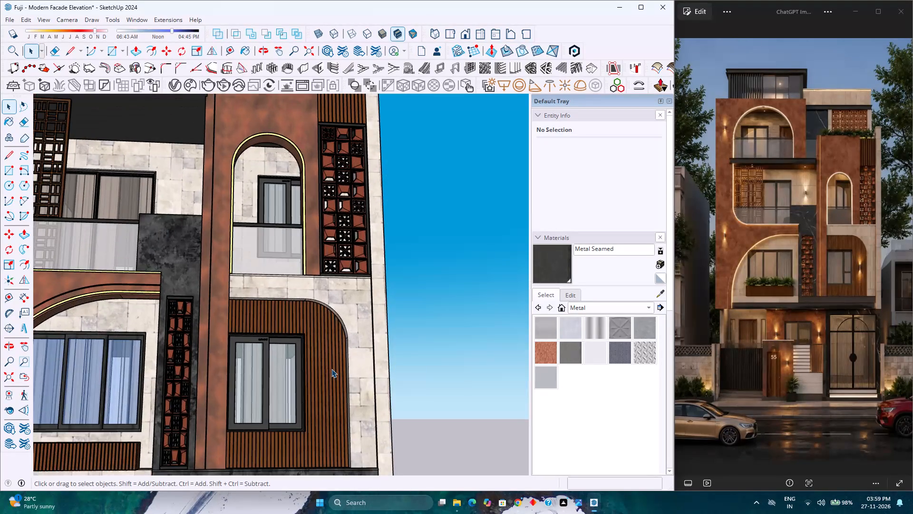
scroll(331, 369, "down", 3)
scroll(331, 369, "up", 3)
scroll(331, 369, "down", 3)
scroll(331, 369, "up", 3)
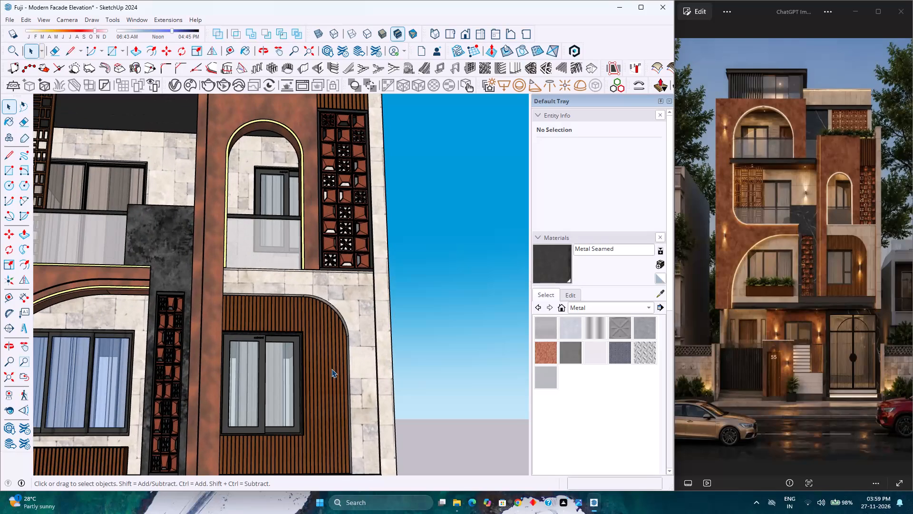
scroll(331, 369, "down", 3)
scroll(331, 369, "up", 3)
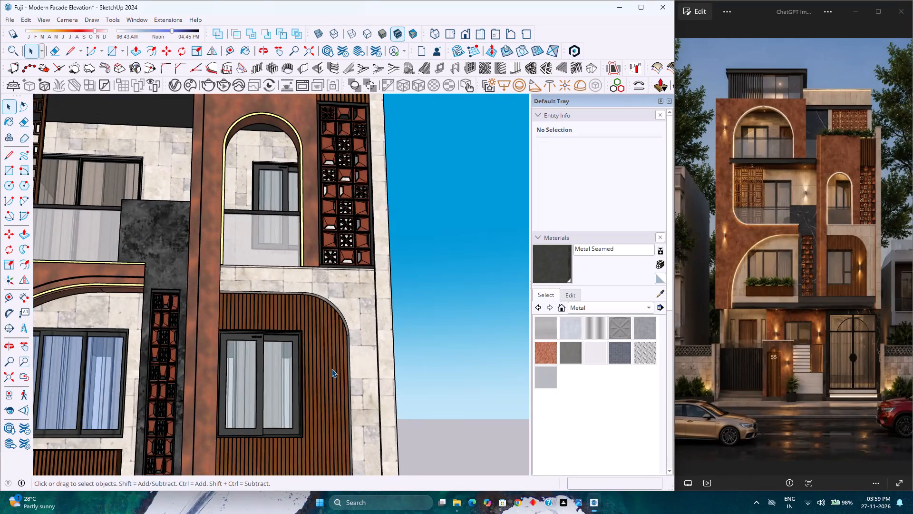
scroll(331, 369, "down", 3)
scroll(331, 369, "up", 4)
scroll(331, 369, "down", 4)
scroll(331, 369, "up", 4)
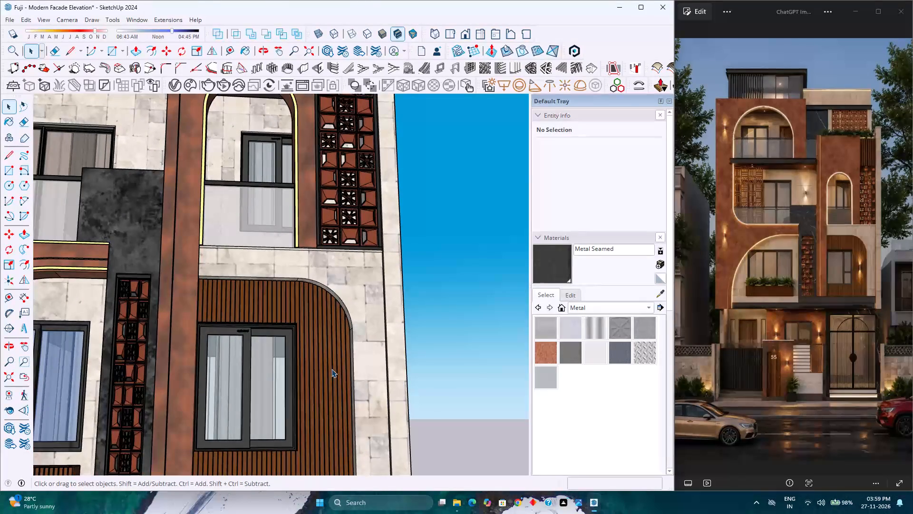
scroll(331, 369, "down", 4)
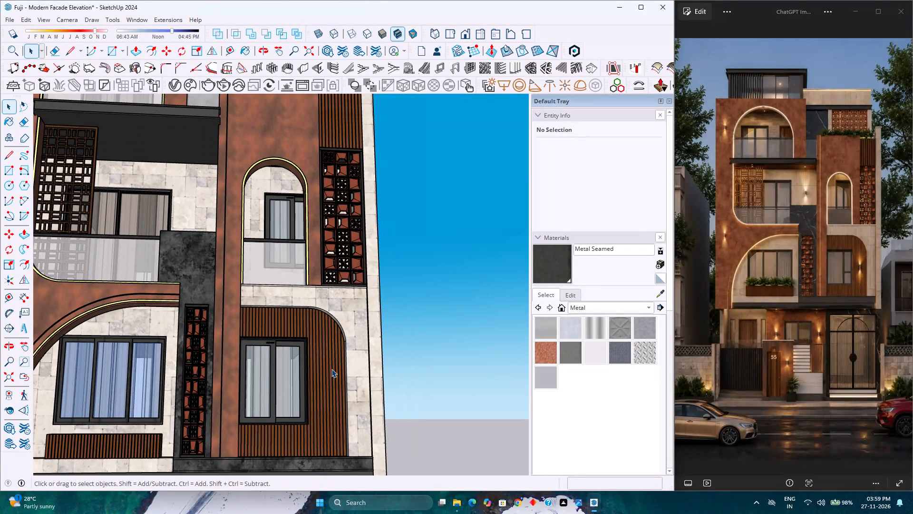
scroll(331, 369, "up", 3)
scroll(331, 369, "down", 3)
scroll(331, 369, "up", 3)
scroll(331, 369, "down", 3)
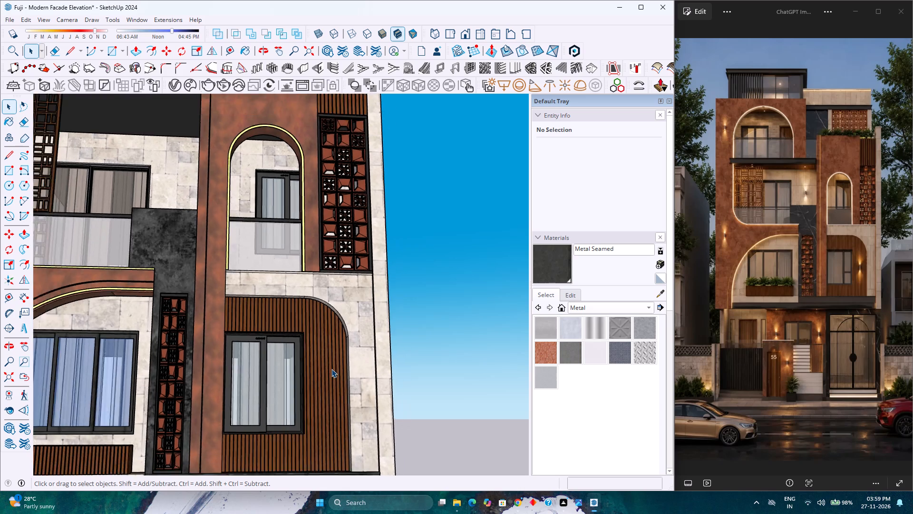
scroll(331, 369, "up", 3)
scroll(331, 369, "down", 1)
scroll(331, 369, "up", 1)
scroll(331, 369, "down", 4)
scroll(331, 369, "up", 3)
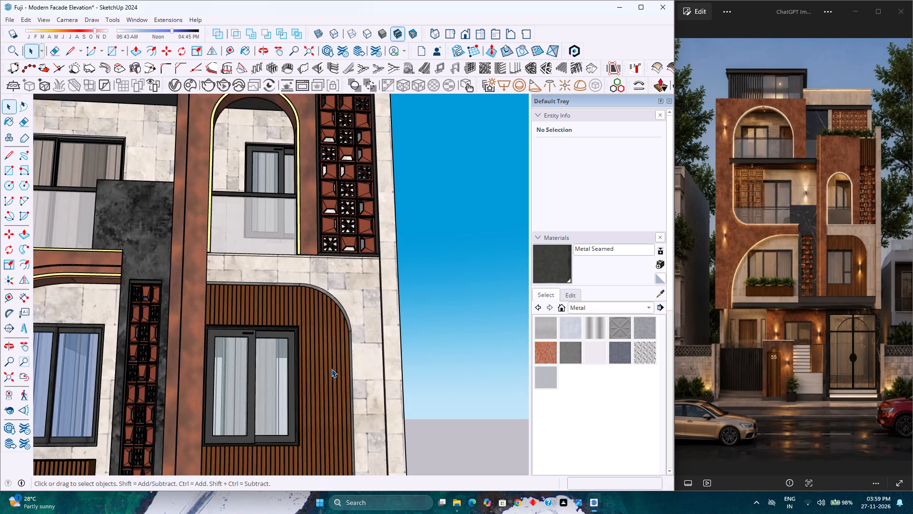
scroll(331, 369, "down", 2)
scroll(331, 369, "up", 2)
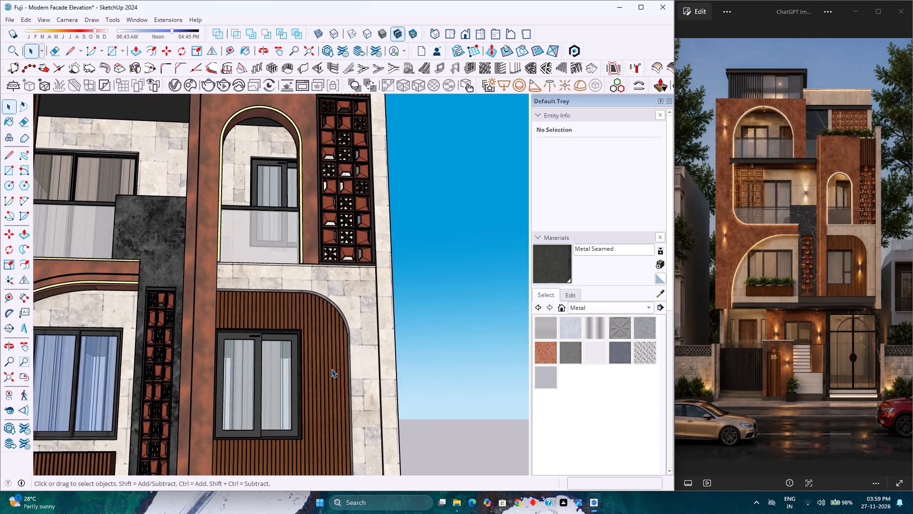
scroll(331, 369, "up", 1)
scroll(331, 369, "down", 3)
scroll(331, 369, "up", 4)
scroll(331, 369, "down", 5)
scroll(331, 369, "up", 4)
scroll(331, 369, "down", 3)
scroll(331, 369, "up", 3)
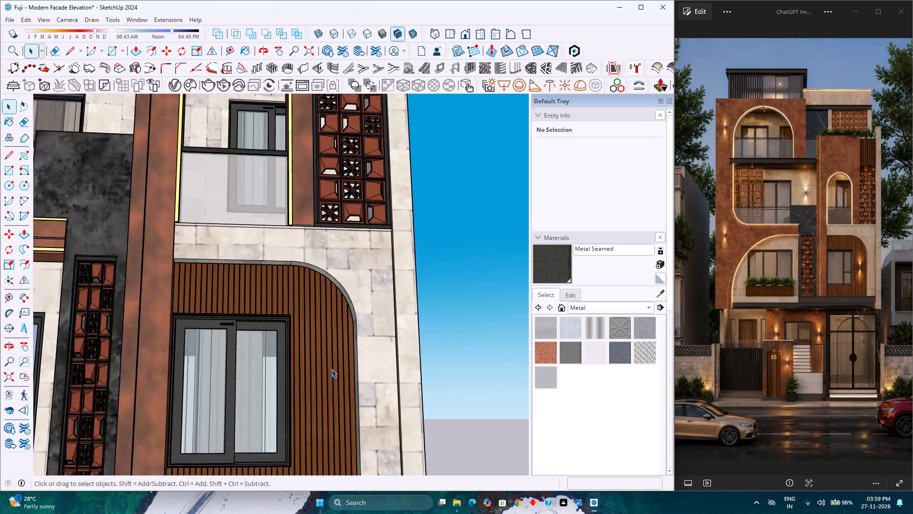
scroll(331, 369, "down", 3)
scroll(331, 369, "up", 3)
scroll(331, 369, "down", 4)
scroll(331, 369, "up", 4)
scroll(331, 369, "down", 2)
scroll(329, 370, "up", 3)
scroll(329, 370, "down", 3)
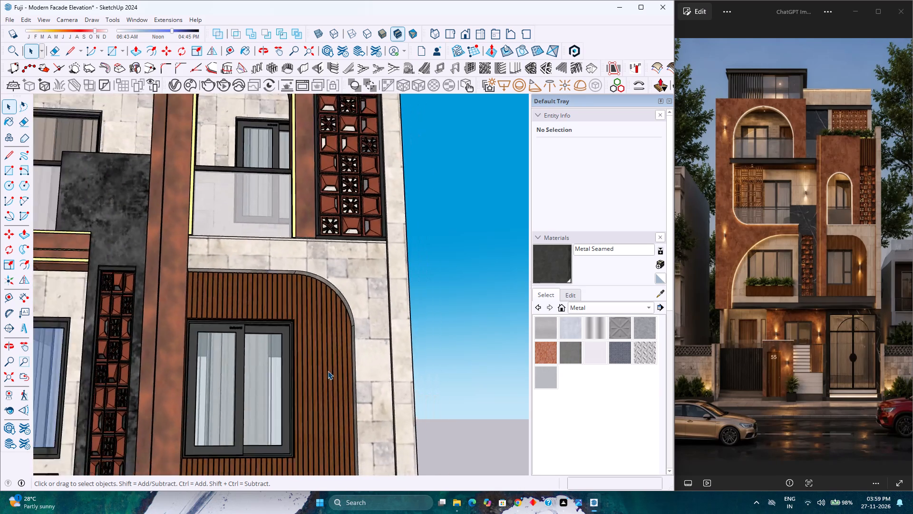
scroll(328, 371, "up", 3)
scroll(328, 371, "down", 4)
scroll(328, 371, "up", 4)
scroll(328, 371, "down", 4)
scroll(328, 371, "up", 4)
scroll(328, 371, "down", 4)
scroll(328, 371, "up", 4)
scroll(328, 371, "down", 4)
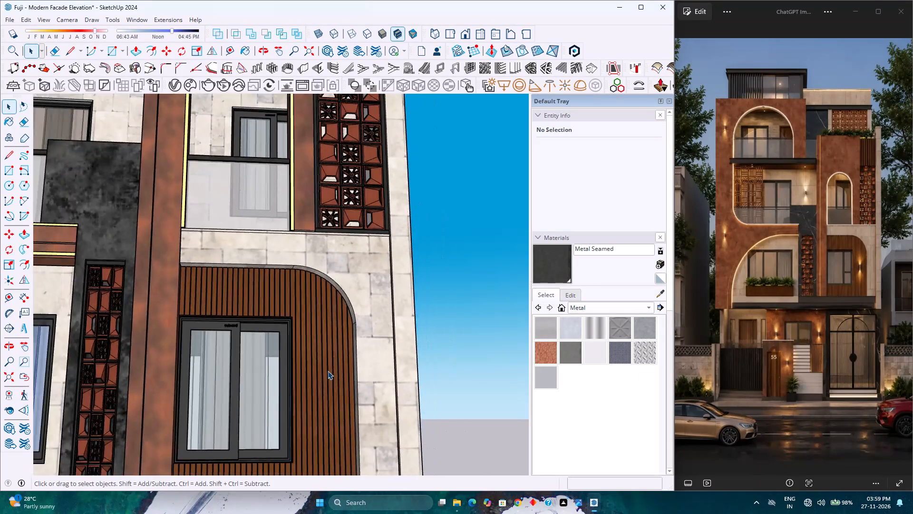
scroll(328, 371, "up", 3)
scroll(328, 371, "down", 4)
scroll(328, 371, "up", 5)
scroll(328, 371, "down", 5)
scroll(328, 371, "up", 3)
scroll(328, 371, "down", 3)
scroll(328, 371, "up", 2)
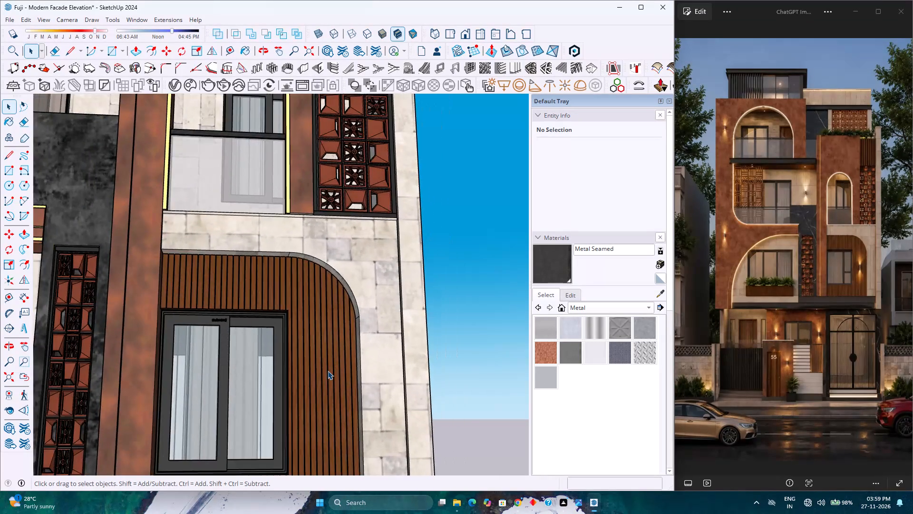
Examine the slatted bay's curved corner up close, including its edge trim, wood slats and dark window frame.
scroll(328, 371, "up", 2)
scroll(328, 371, "down", 2)
scroll(328, 371, "up", 1)
scroll(328, 371, "down", 3)
scroll(328, 371, "up", 4)
scroll(328, 371, "down", 4)
scroll(328, 371, "up", 4)
scroll(328, 371, "down", 3)
scroll(328, 371, "up", 3)
scroll(328, 371, "down", 2)
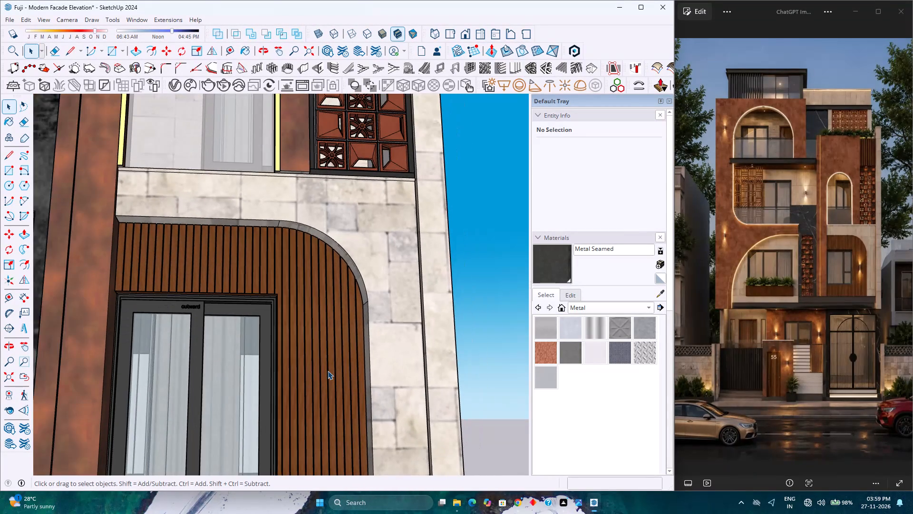
scroll(328, 371, "up", 1)
scroll(328, 371, "down", 3)
scroll(328, 371, "up", 4)
scroll(328, 371, "down", 4)
scroll(328, 371, "up", 4)
scroll(328, 371, "down", 4)
scroll(328, 371, "up", 1)
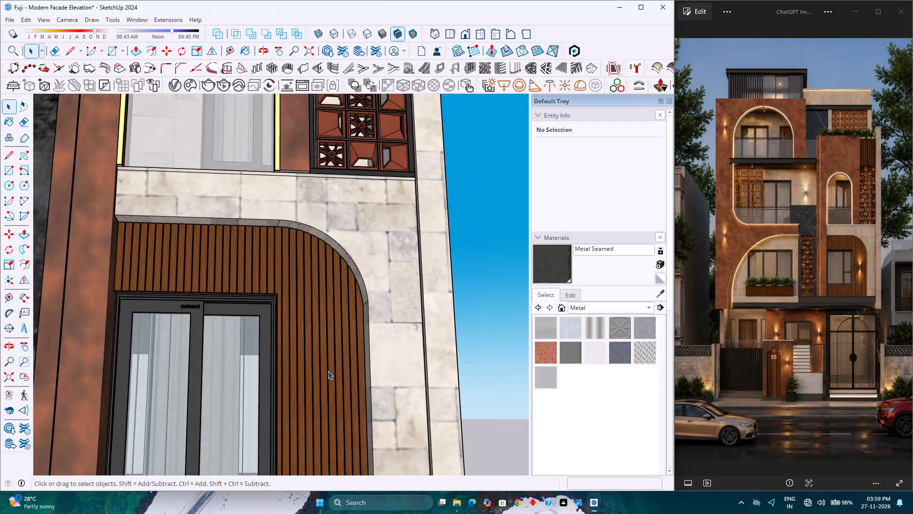
scroll(328, 371, "up", 3)
scroll(328, 371, "down", 4)
scroll(328, 371, "up", 4)
scroll(328, 371, "down", 3)
scroll(328, 371, "up", 2)
scroll(328, 371, "down", 2)
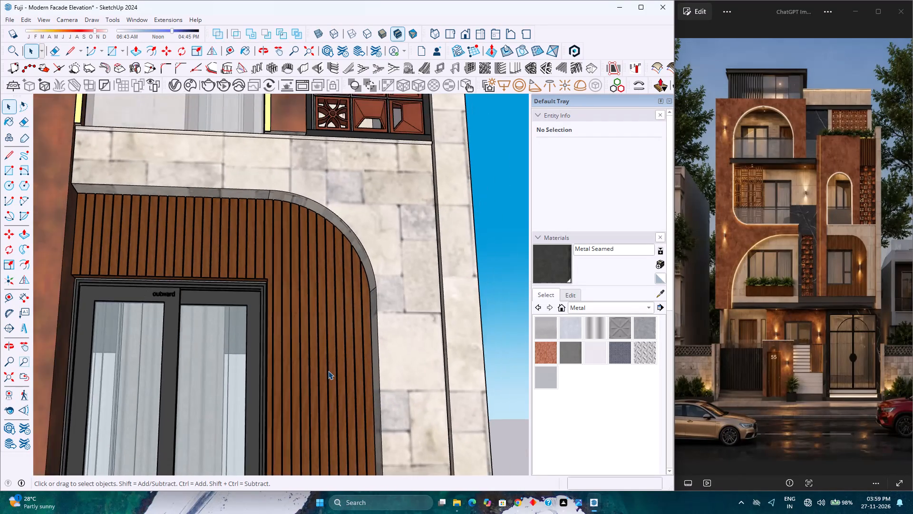
scroll(328, 371, "up", 4)
scroll(328, 371, "down", 4)
scroll(328, 371, "up", 4)
scroll(328, 371, "down", 4)
scroll(328, 371, "up", 3)
scroll(328, 371, "down", 2)
scroll(328, 371, "up", 2)
scroll(328, 371, "down", 2)
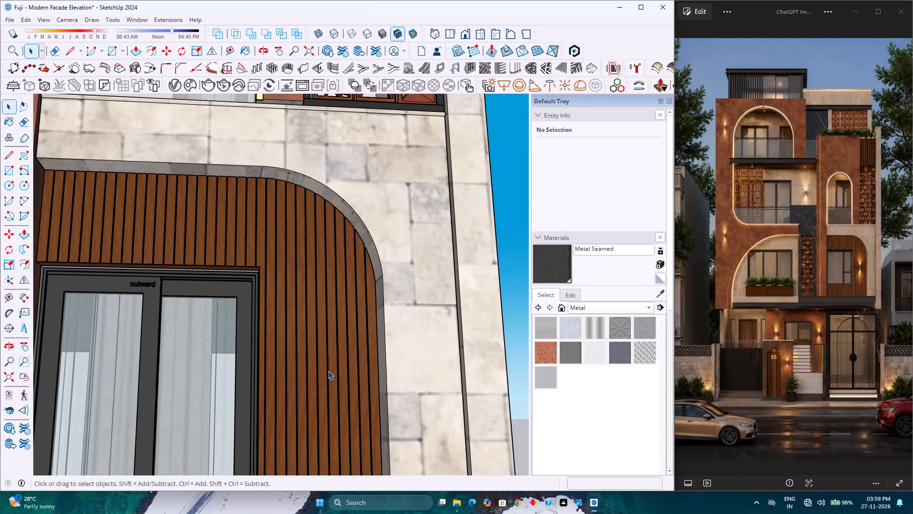
scroll(328, 371, "up", 2)
scroll(328, 371, "down", 3)
scroll(328, 371, "up", 3)
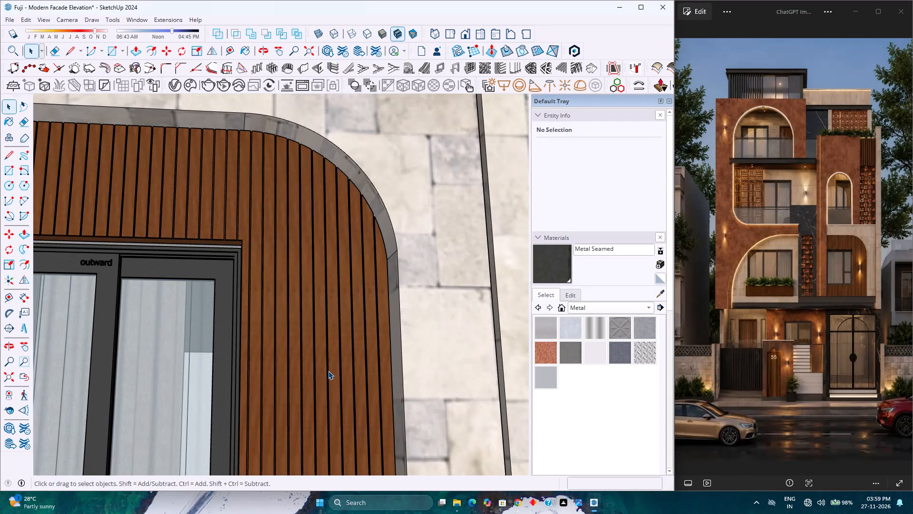
scroll(328, 371, "down", 3)
scroll(328, 371, "up", 2)
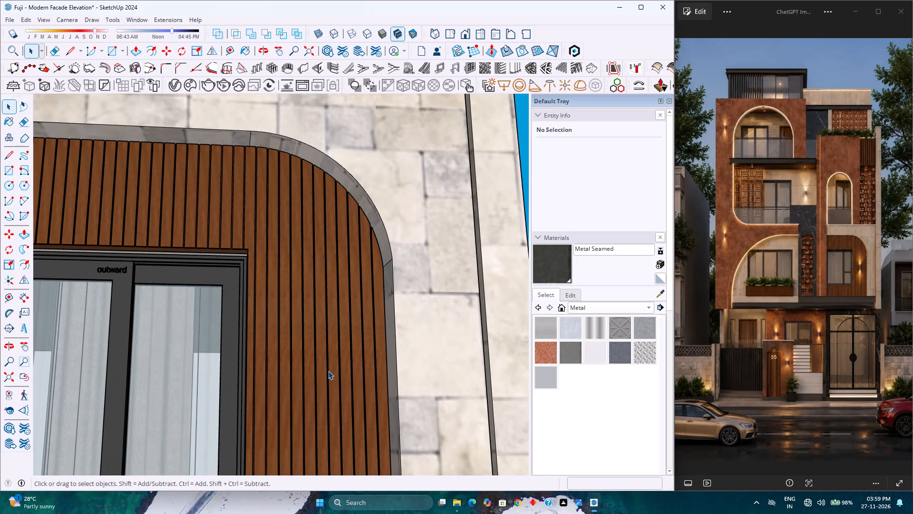
scroll(328, 371, "up", 1)
scroll(328, 371, "down", 4)
scroll(328, 371, "up", 2)
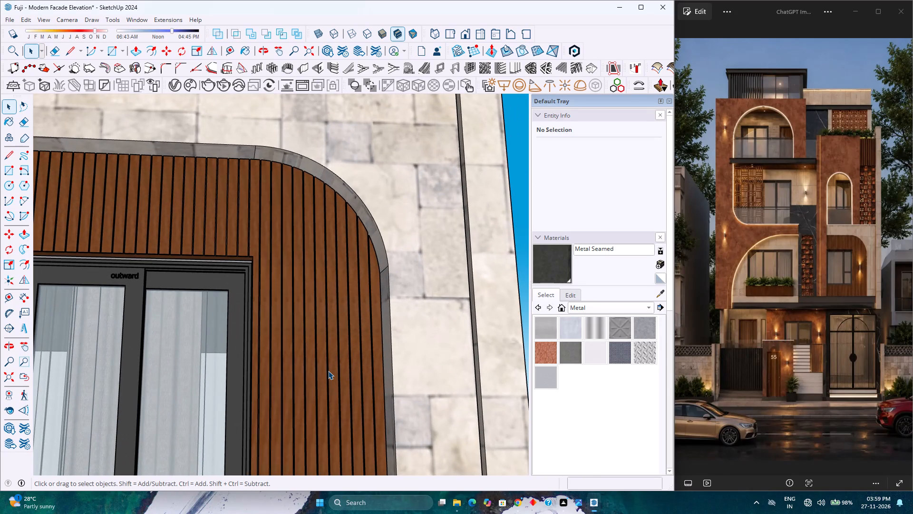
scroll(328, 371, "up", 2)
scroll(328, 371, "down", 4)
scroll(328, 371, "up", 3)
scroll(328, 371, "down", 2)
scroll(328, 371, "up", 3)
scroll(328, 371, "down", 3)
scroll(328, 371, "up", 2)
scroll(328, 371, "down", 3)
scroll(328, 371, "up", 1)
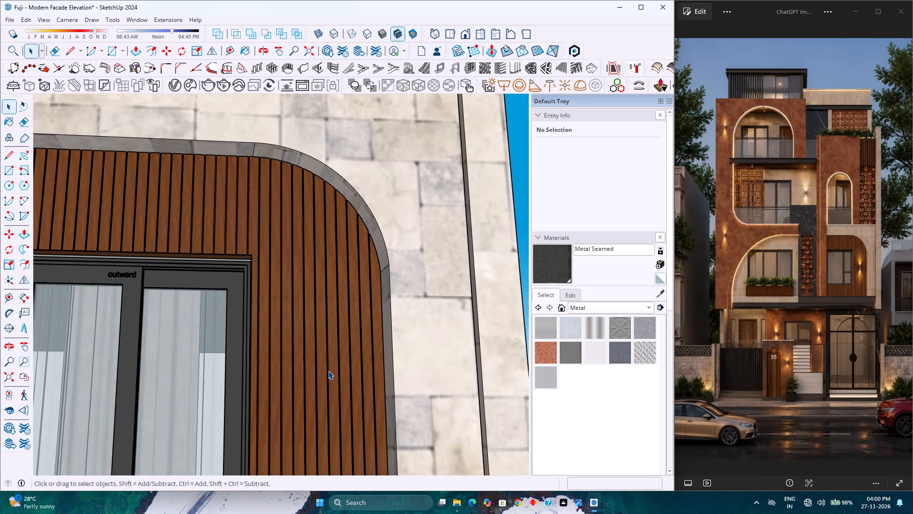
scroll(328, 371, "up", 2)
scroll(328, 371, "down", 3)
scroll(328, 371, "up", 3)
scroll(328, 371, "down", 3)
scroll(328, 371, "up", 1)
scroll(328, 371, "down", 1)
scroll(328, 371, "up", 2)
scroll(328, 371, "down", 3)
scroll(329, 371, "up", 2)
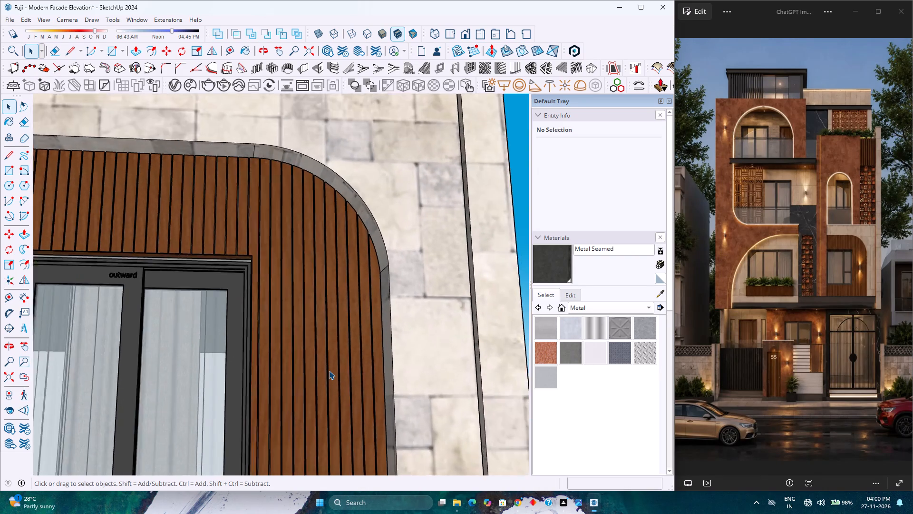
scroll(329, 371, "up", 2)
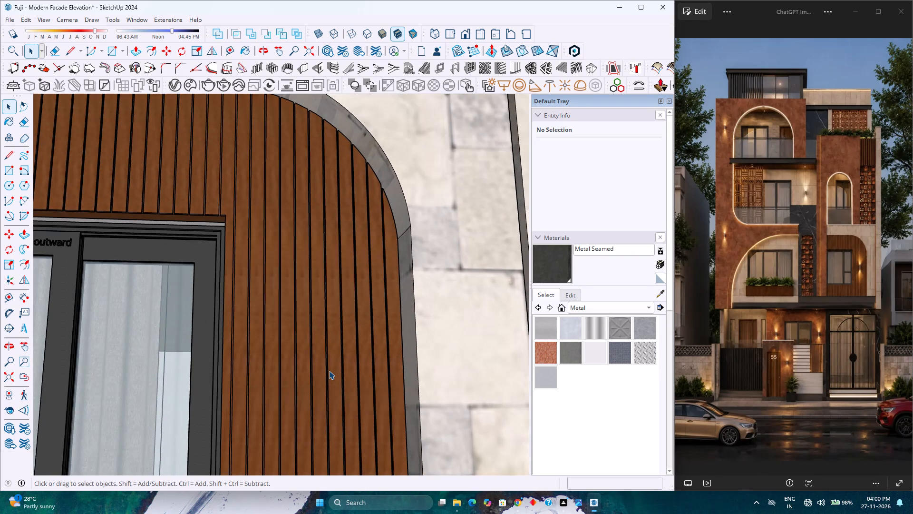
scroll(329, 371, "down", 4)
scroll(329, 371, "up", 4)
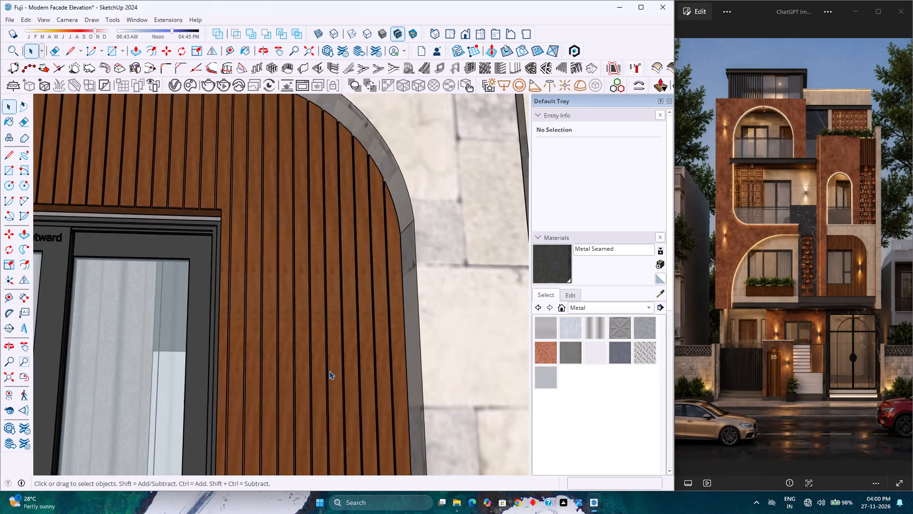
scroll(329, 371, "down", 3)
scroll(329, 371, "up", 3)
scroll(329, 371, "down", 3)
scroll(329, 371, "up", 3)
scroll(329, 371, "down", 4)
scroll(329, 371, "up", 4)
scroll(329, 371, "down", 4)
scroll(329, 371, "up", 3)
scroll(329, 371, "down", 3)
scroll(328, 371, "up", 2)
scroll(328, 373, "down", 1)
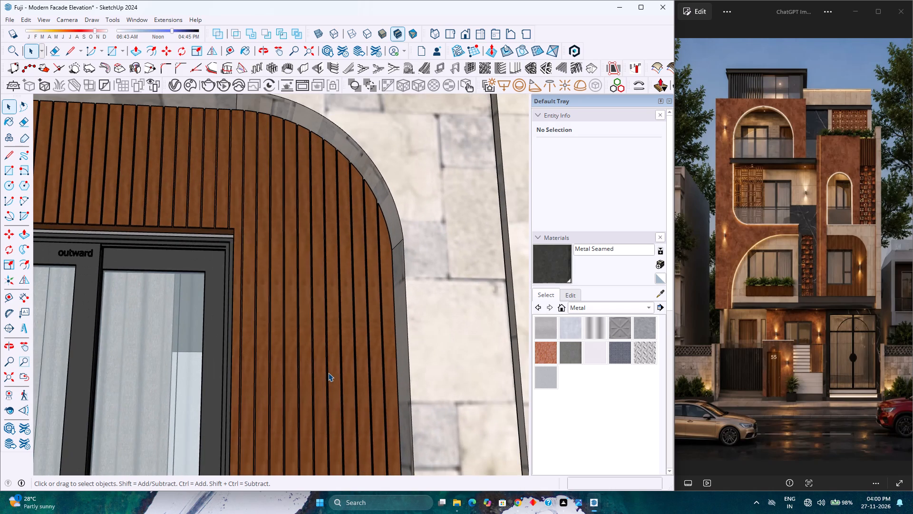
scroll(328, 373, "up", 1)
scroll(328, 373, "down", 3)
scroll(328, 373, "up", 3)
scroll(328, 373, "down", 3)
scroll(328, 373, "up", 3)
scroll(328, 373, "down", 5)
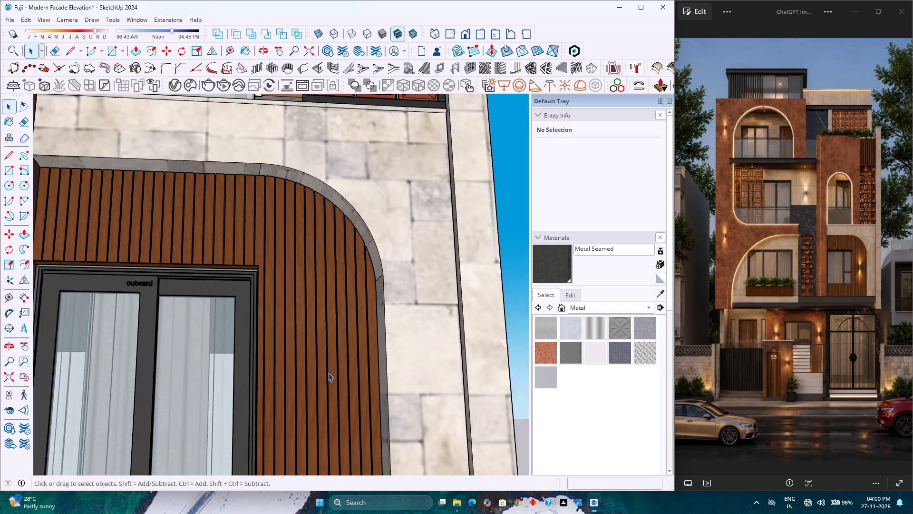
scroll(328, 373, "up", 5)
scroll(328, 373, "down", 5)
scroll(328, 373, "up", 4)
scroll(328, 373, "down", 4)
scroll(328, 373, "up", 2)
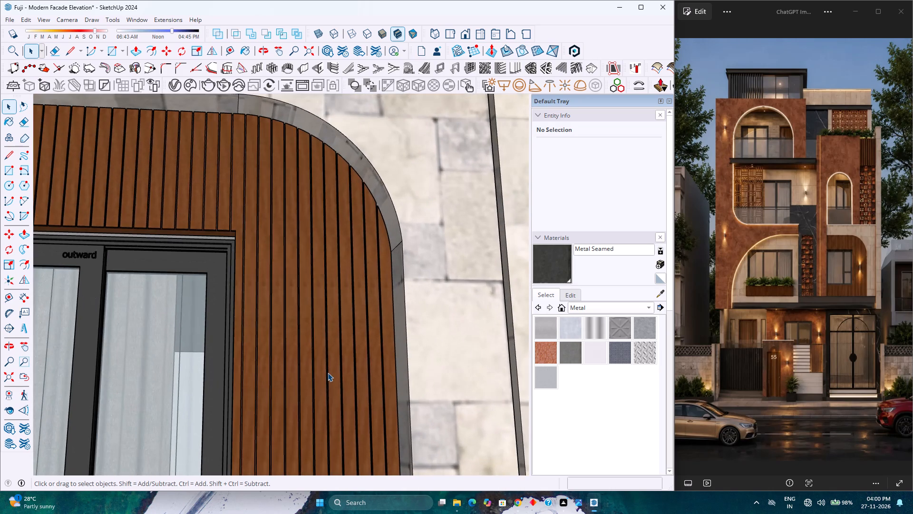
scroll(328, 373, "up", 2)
Review the whole building from a distance, first from the front and from a corner angle showing the side wall.
scroll(328, 373, "down", 15)
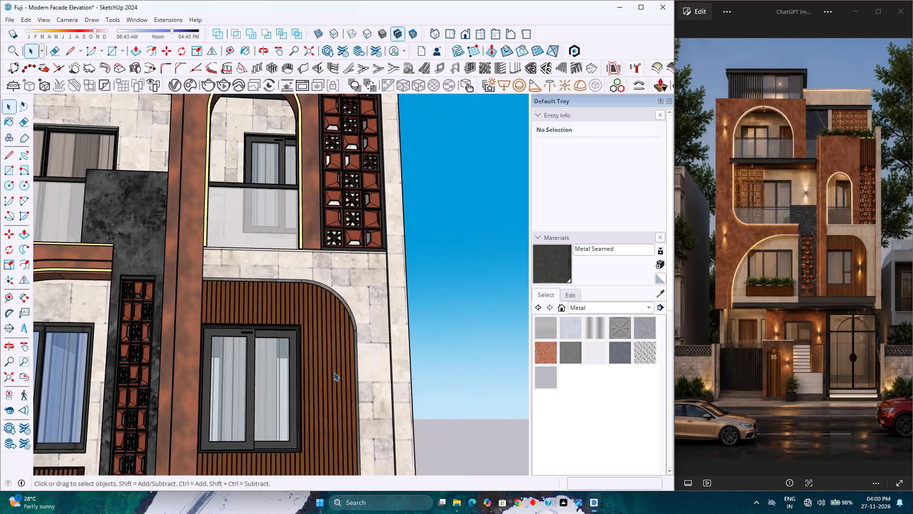
scroll(334, 372, "down", 11)
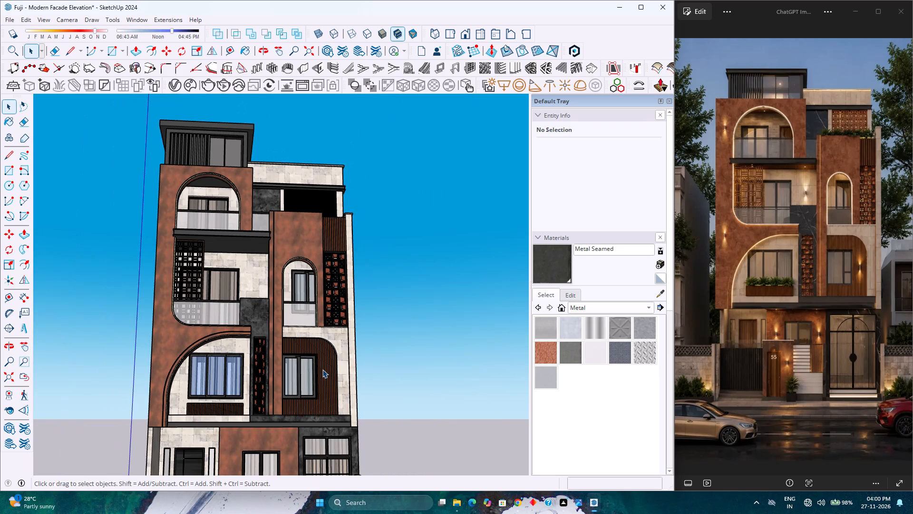
scroll(322, 369, "down", 14)
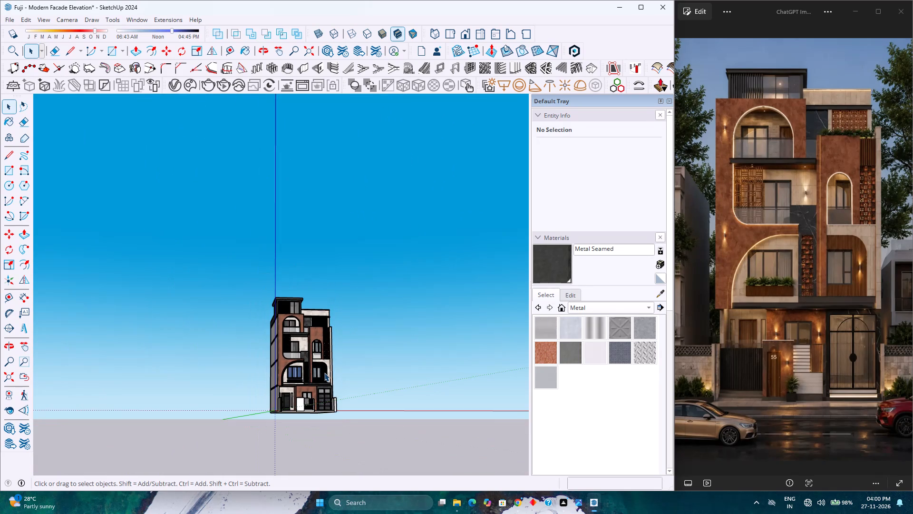
scroll(340, 376, "up", 5)
middle_click_drag(340, 376, 219, 378)
middle_click(219, 378)
scroll(219, 378, "up", 3)
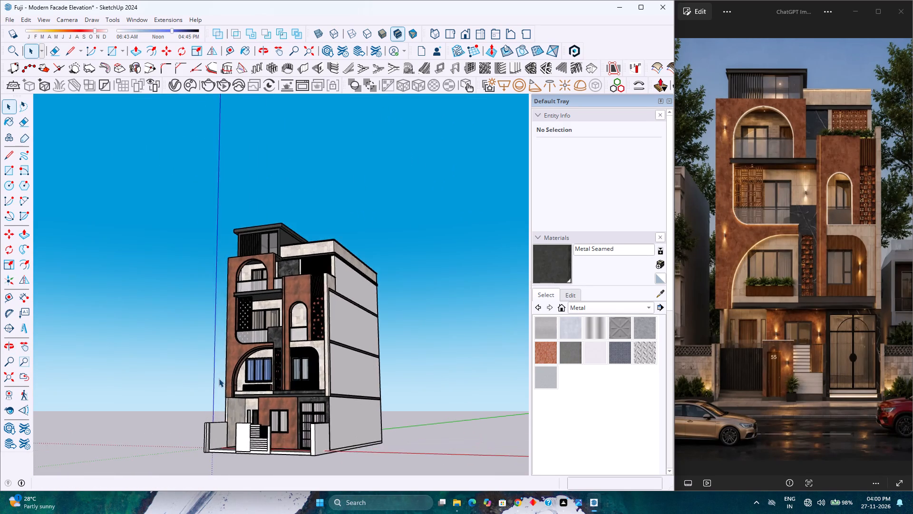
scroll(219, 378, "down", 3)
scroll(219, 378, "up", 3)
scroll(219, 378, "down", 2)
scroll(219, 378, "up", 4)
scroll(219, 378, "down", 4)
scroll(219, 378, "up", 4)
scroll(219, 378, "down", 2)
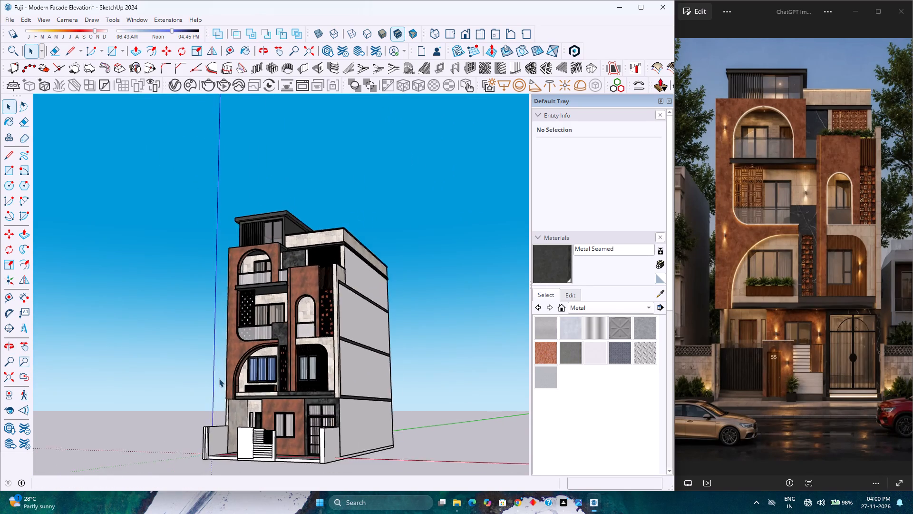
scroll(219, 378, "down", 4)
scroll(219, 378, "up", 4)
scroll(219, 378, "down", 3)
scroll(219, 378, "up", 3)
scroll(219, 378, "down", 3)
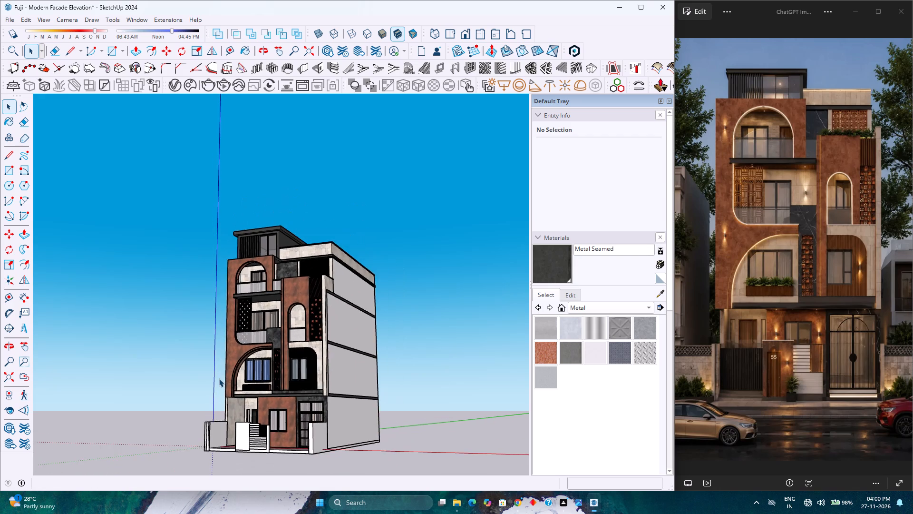
Review the whole building in the standard front view and from both front corner angles against the reference image.
left_click(459, 33)
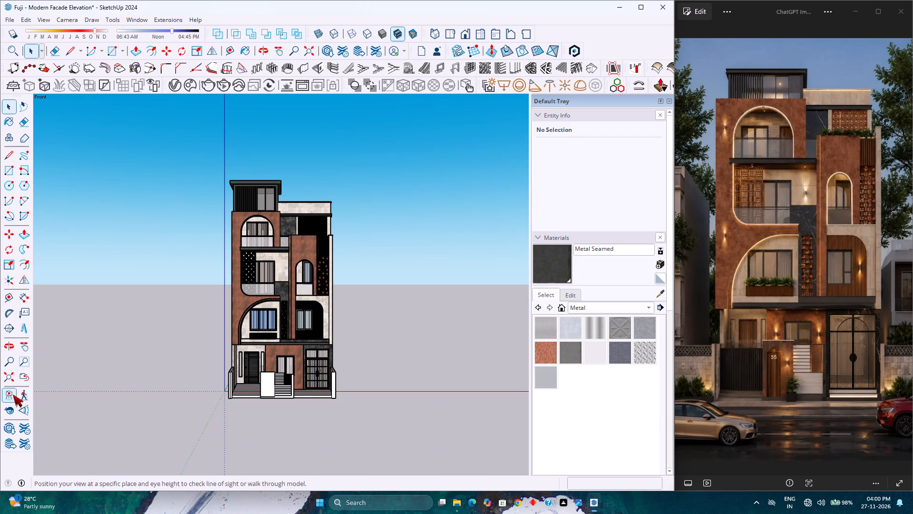
left_click(9, 382)
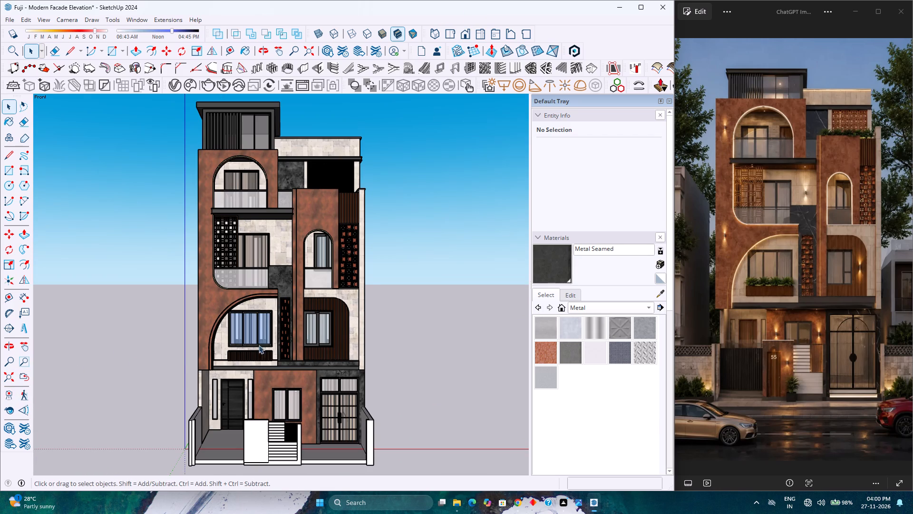
scroll(274, 335, "down", 2)
scroll(275, 335, "up", 2)
scroll(276, 335, "down", 2)
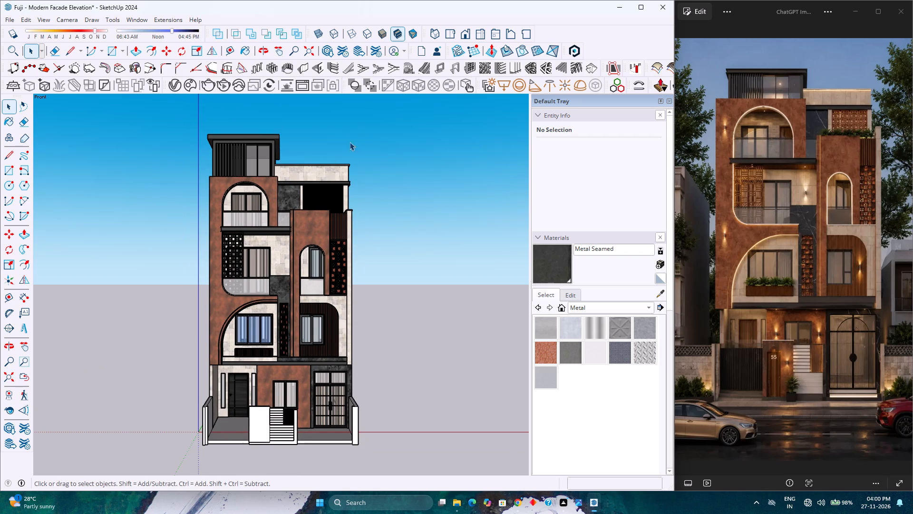
left_click(466, 33)
left_click(4, 374)
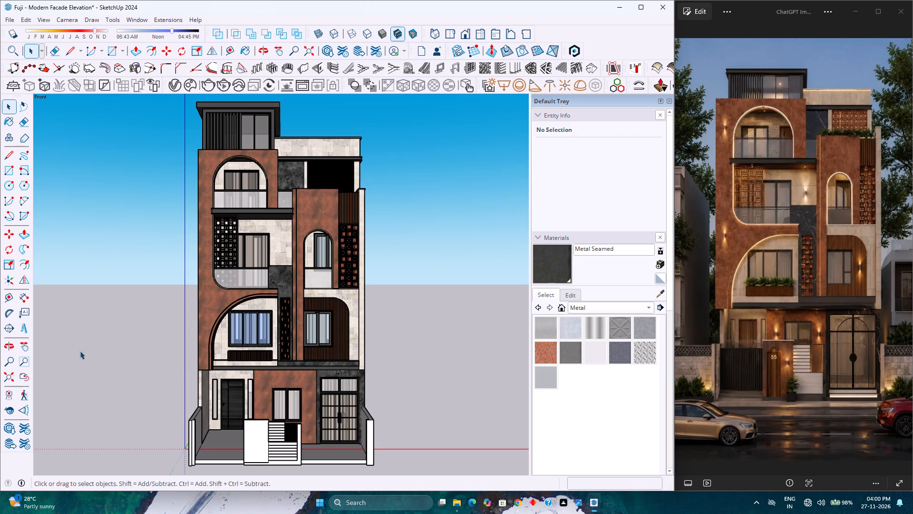
middle_click_drag(292, 300, 204, 305)
middle_click(204, 305)
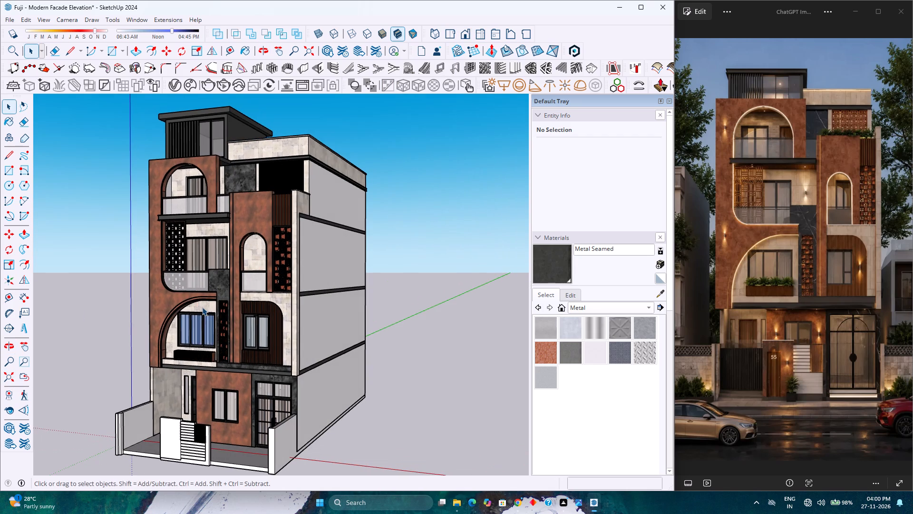
scroll(200, 308, "up", 3)
scroll(200, 308, "down", 3)
middle_click_drag(200, 308, 383, 301)
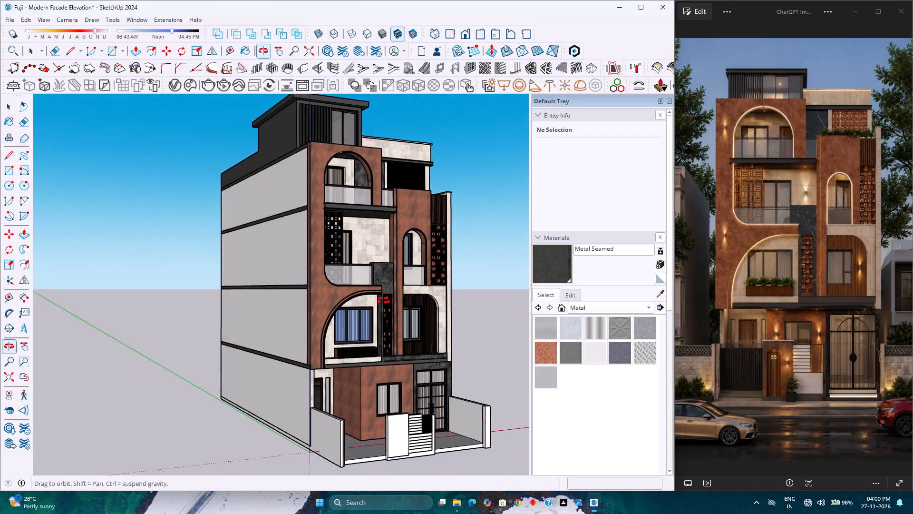
middle_click_drag(383, 301, 280, 297)
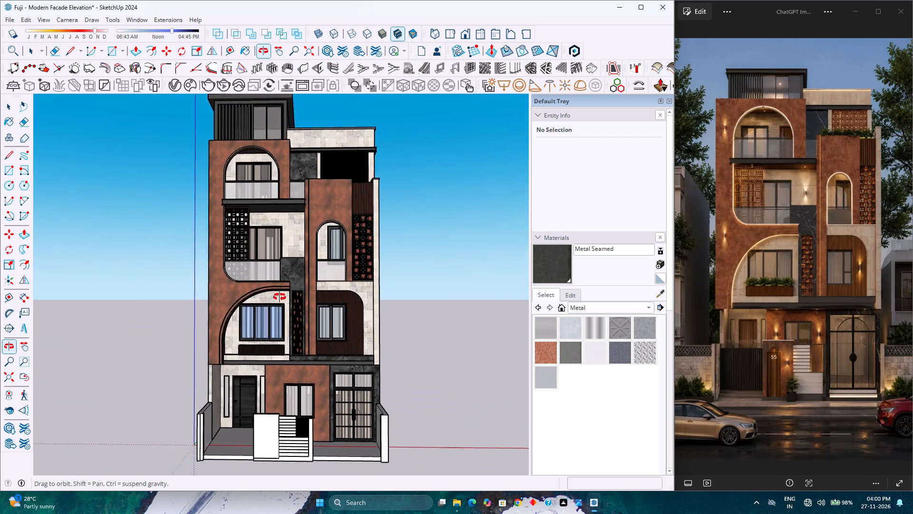
middle_click_drag(280, 297, 330, 303)
middle_click(330, 303)
Neutralise the blue window glass by setting the saturation of the in-model Translucent Glass Blue material to 0.
scroll(315, 345, "up", 8)
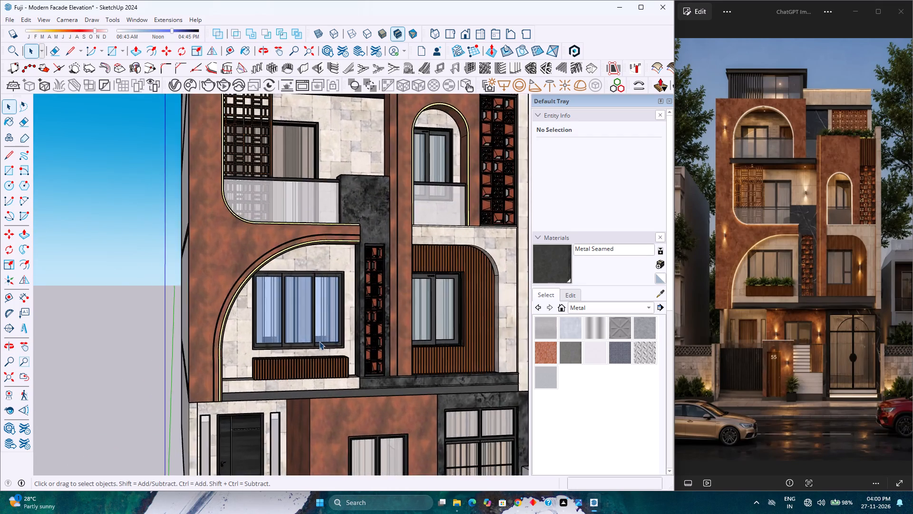
scroll(319, 341, "up", 1)
middle_click_drag(318, 341, 248, 339)
scroll(248, 339, "down", 2)
left_click(593, 305)
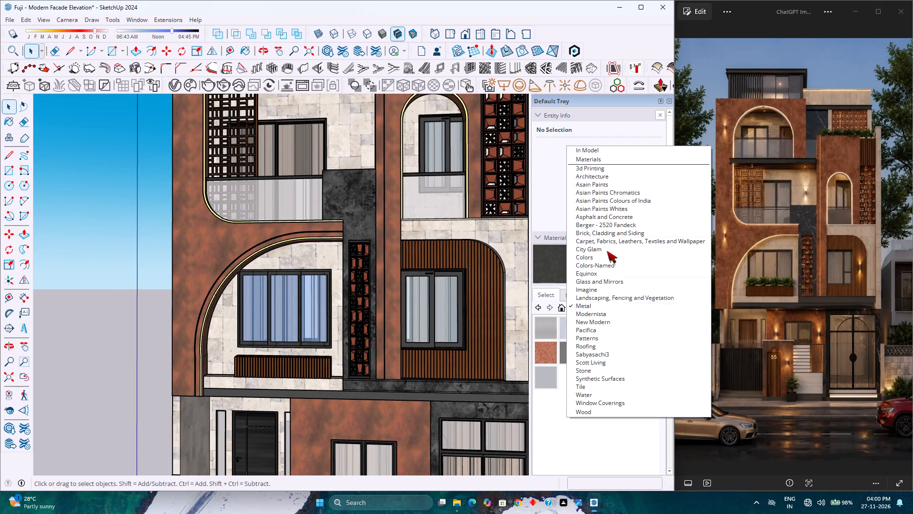
left_click(609, 152)
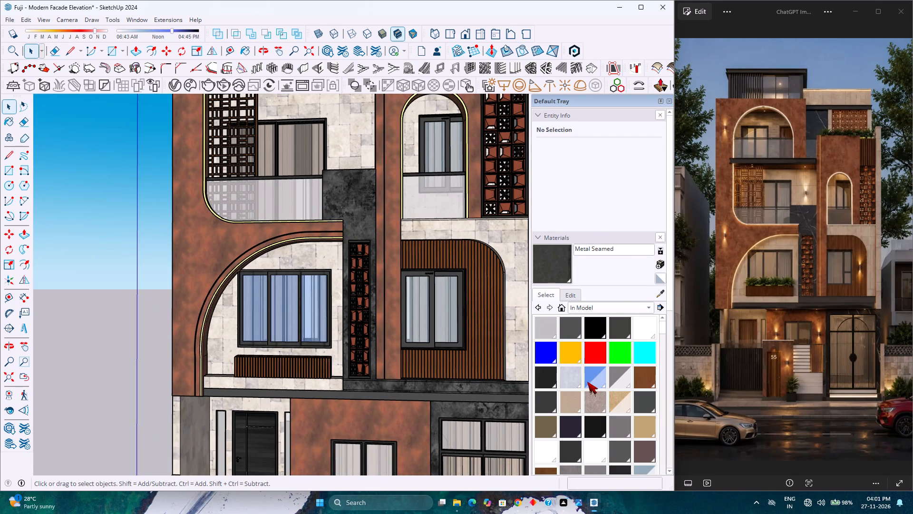
left_click(587, 382)
left_click(570, 236)
left_click_drag(588, 308, 488, 312)
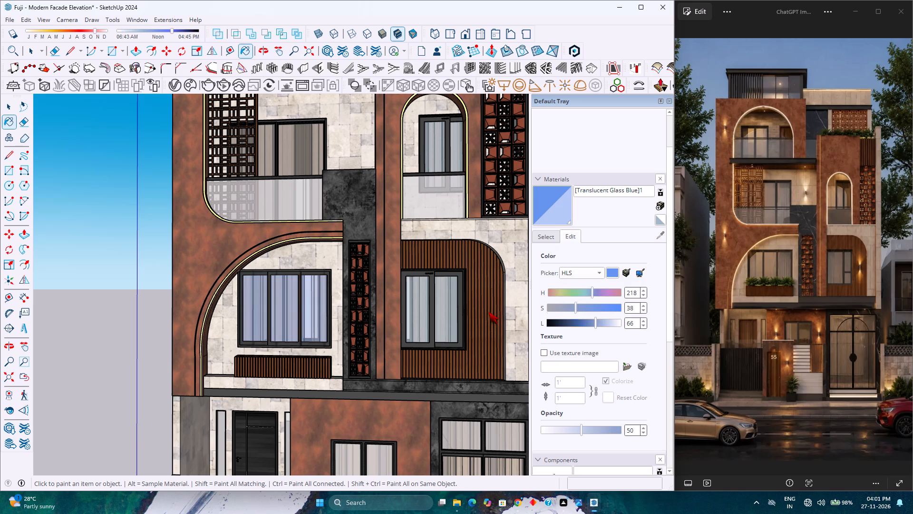
left_click_drag(488, 312, 412, 317)
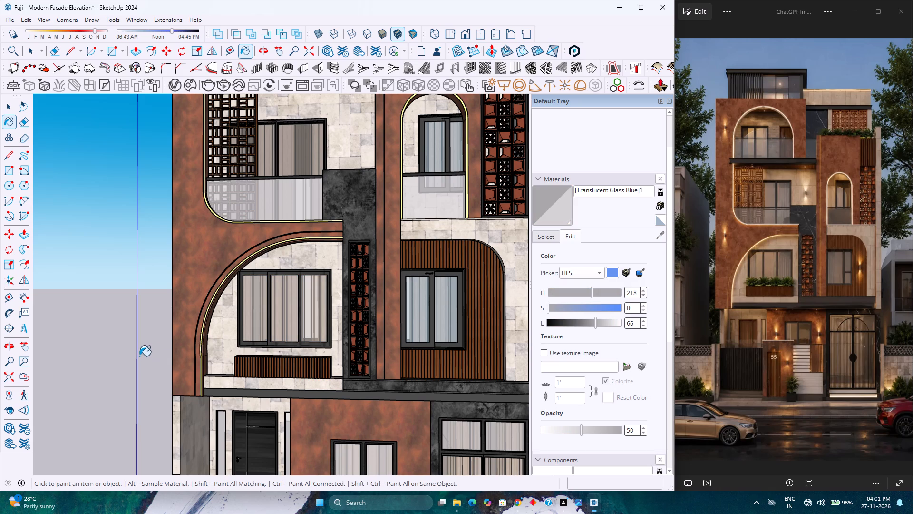
left_click(139, 356)
key("space")
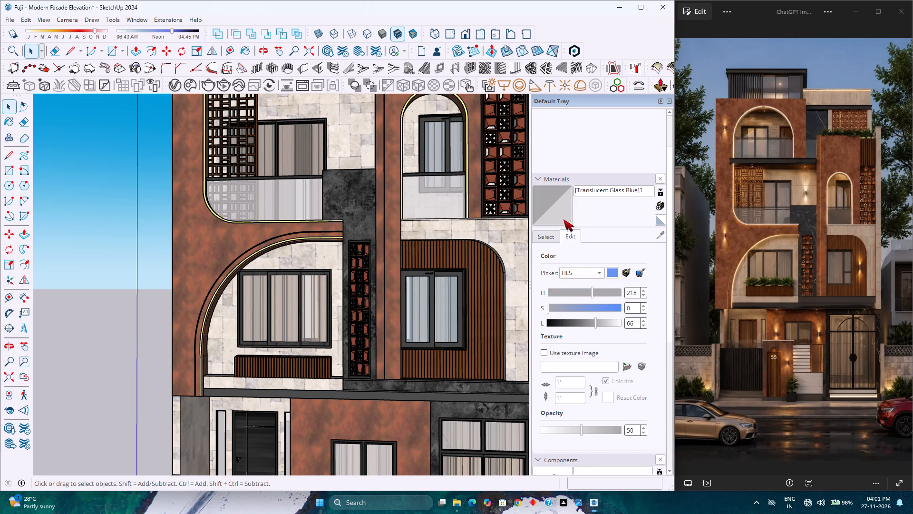
Remove the blue tint from the in-model Glass material by setting its saturation to 0.
left_click(541, 239)
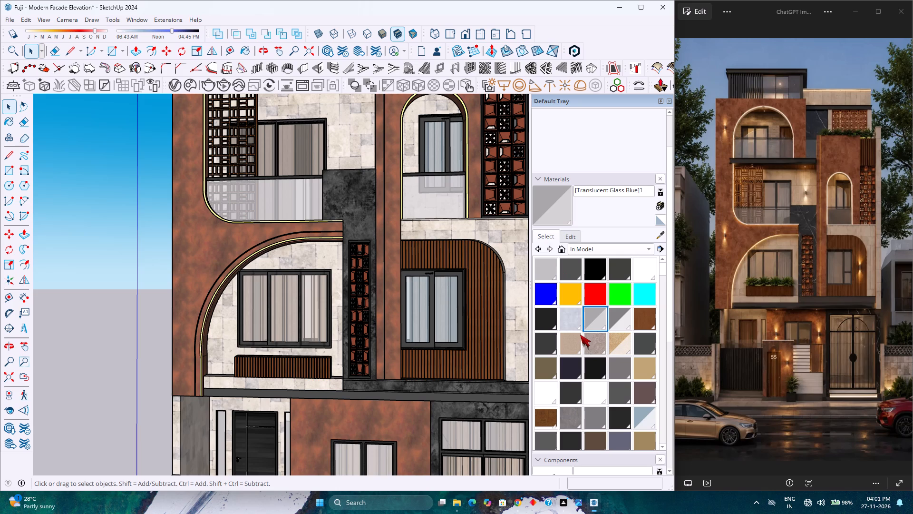
scroll(578, 338, "down", 2)
left_click(650, 398)
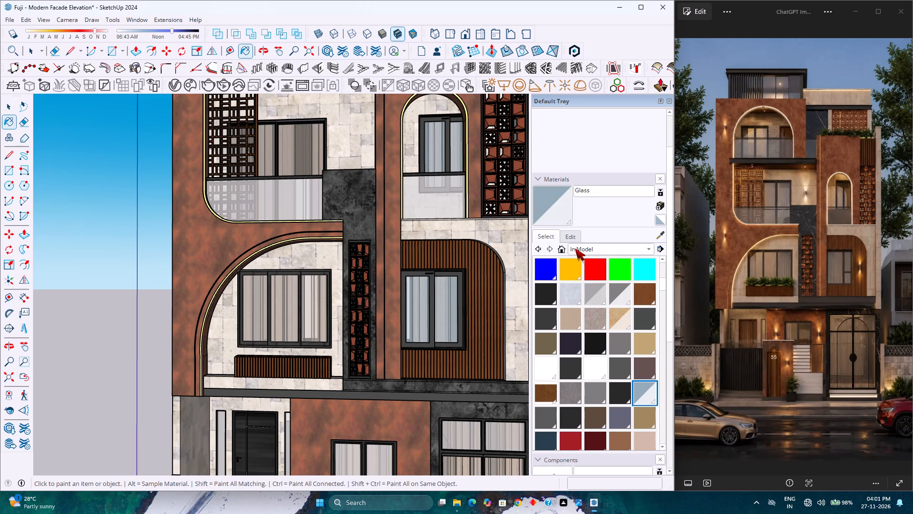
left_click(573, 236)
left_click_drag(565, 310, 472, 317)
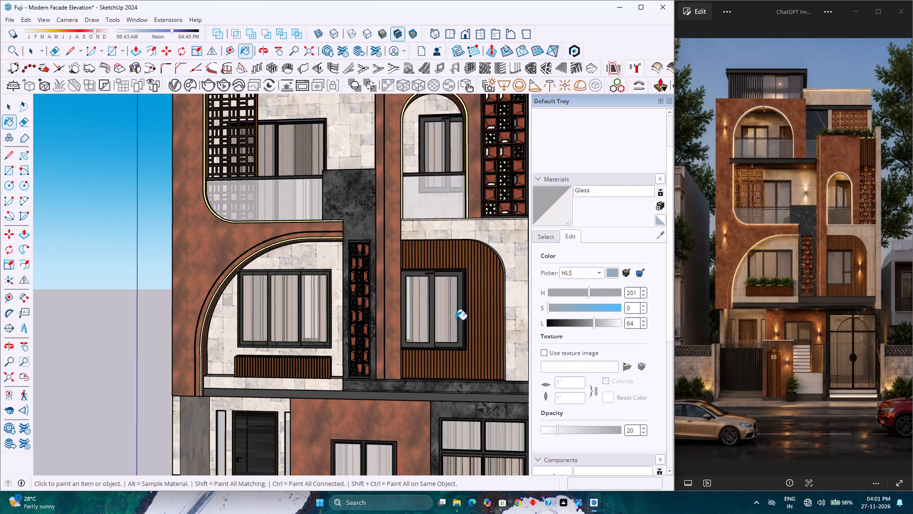
left_click(98, 338)
key("space")
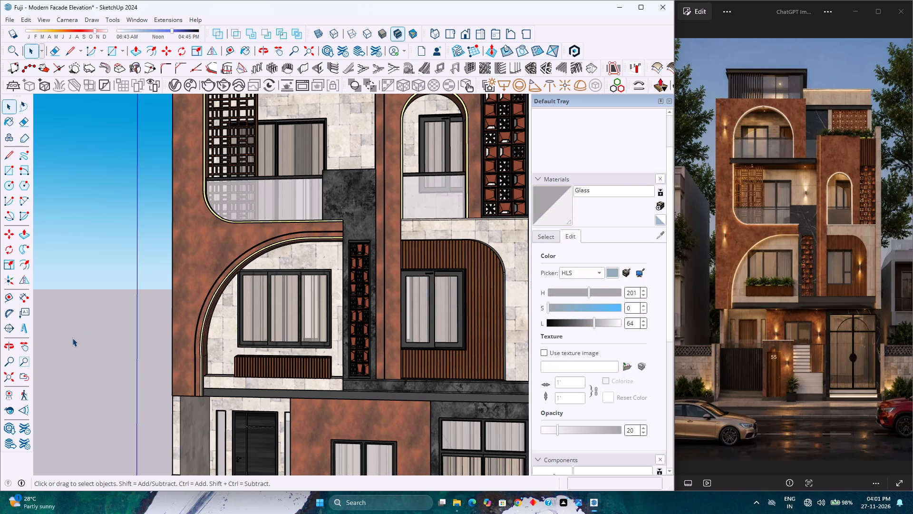
Save the model with the whole building in view from the front.
scroll(72, 338, "down", 5)
left_click(74, 339)
scroll(318, 323, "down", 4)
middle_click_drag(321, 324, 391, 350)
middle_click(391, 350)
scroll(389, 341, "down", 4)
middle_click_drag(389, 341, 328, 338)
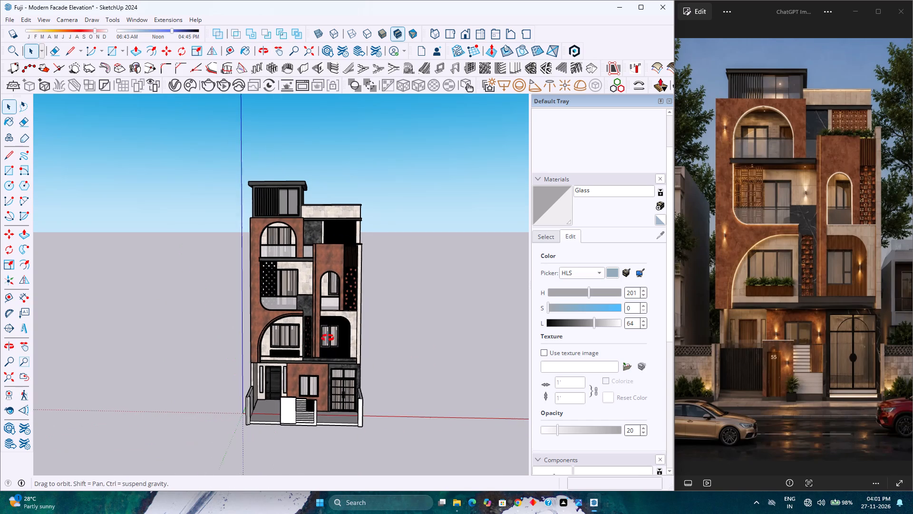
middle_click_drag(328, 338, 326, 338)
key("ctrl+s")
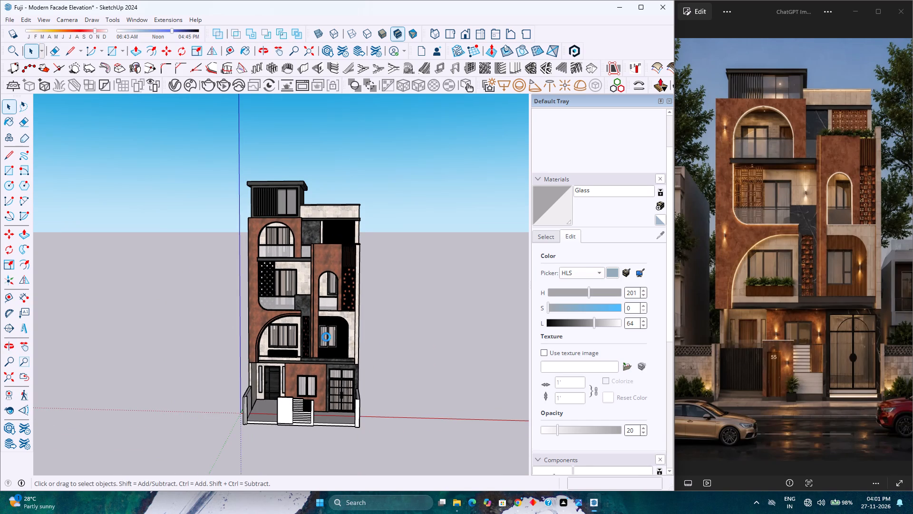
Frame the facade in the standard front view and save the model again.
scroll(323, 299, "down", 5)
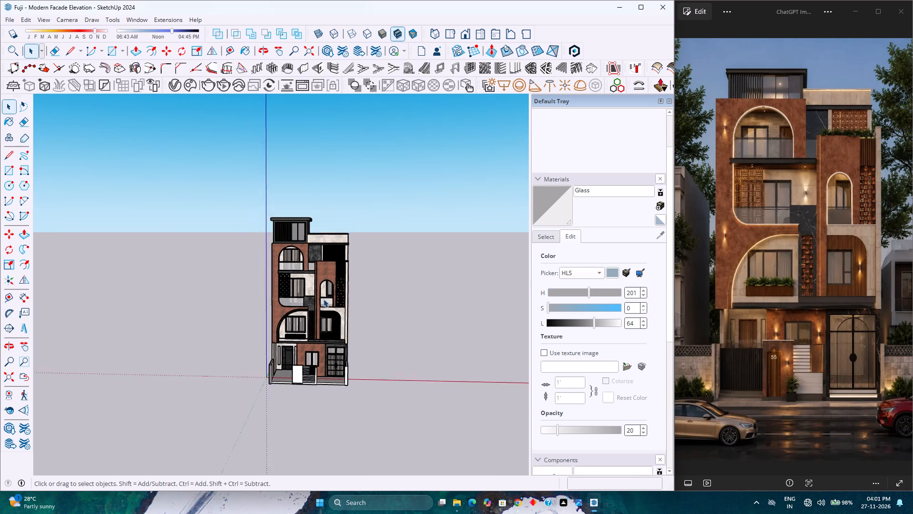
scroll(323, 298, "up", 8)
scroll(319, 301, "down", 2)
scroll(318, 302, "up", 4)
scroll(318, 302, "down", 3)
scroll(318, 302, "up", 4)
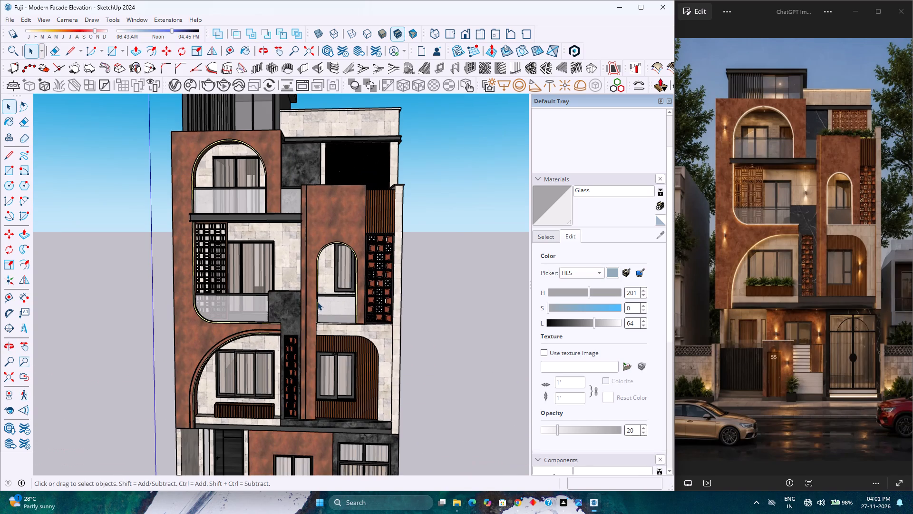
left_click(466, 36)
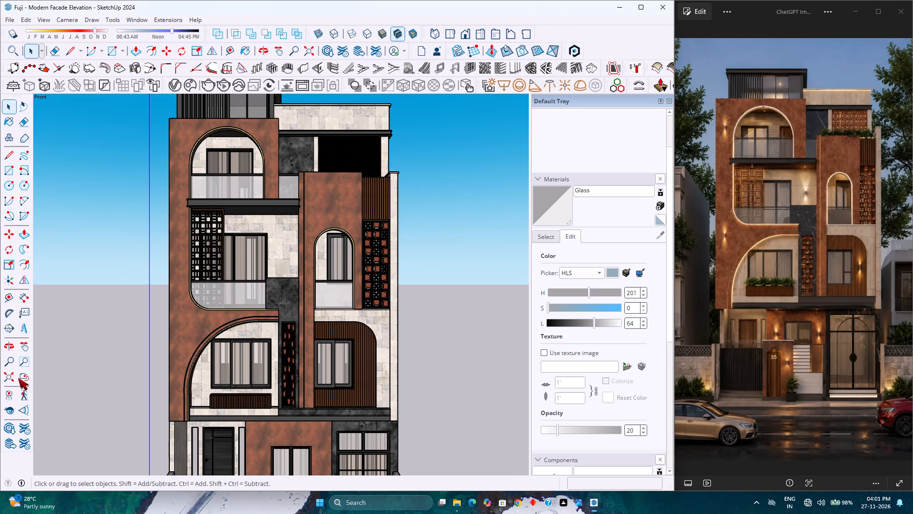
right_click(15, 382)
left_click(467, 276)
left_click(9, 375)
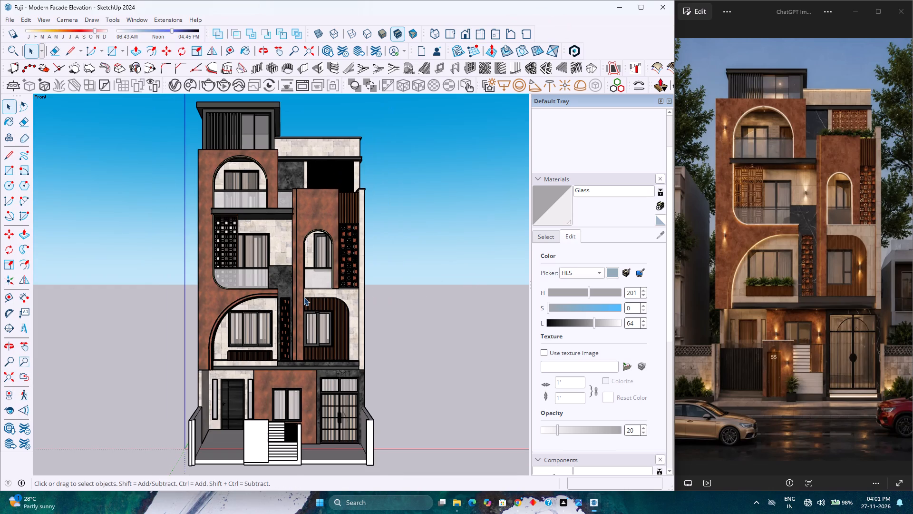
scroll(304, 297, "up", 2)
scroll(304, 297, "down", 3)
scroll(278, 289, "up", 4)
scroll(278, 289, "down", 5)
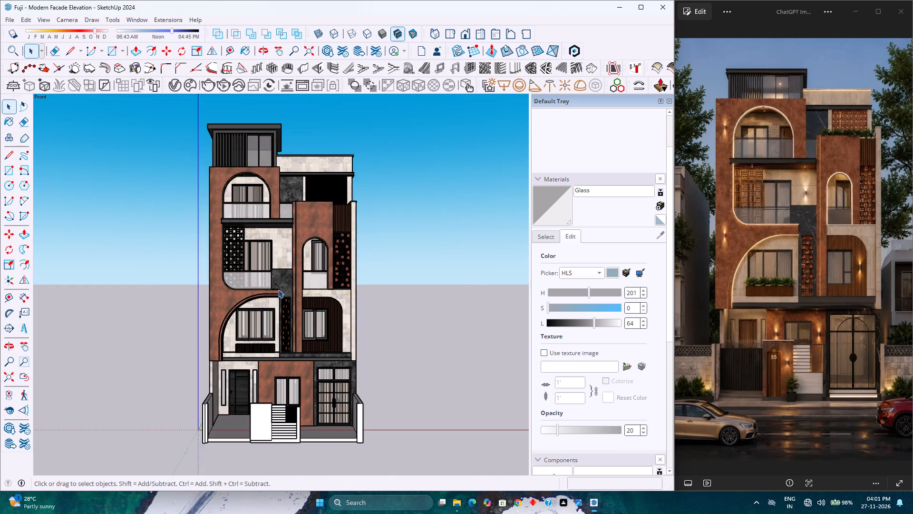
scroll(278, 290, "up", 4)
key("ctrl+s")
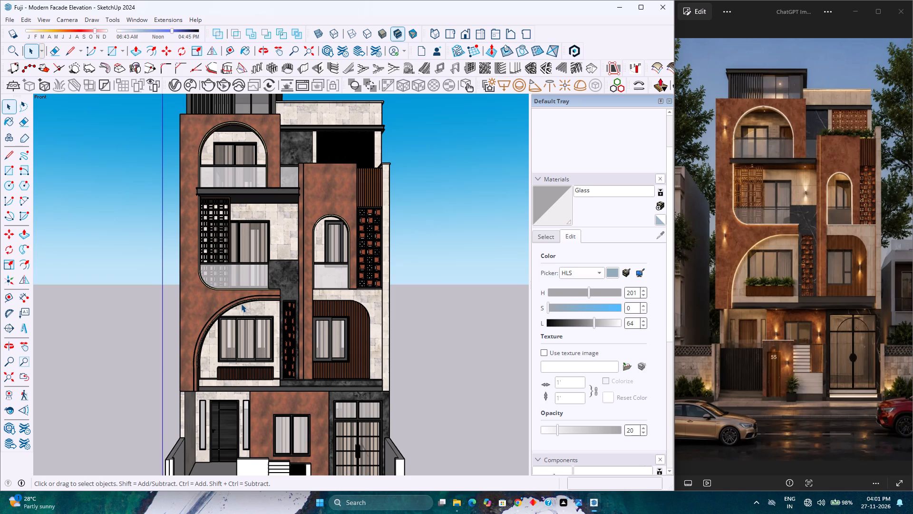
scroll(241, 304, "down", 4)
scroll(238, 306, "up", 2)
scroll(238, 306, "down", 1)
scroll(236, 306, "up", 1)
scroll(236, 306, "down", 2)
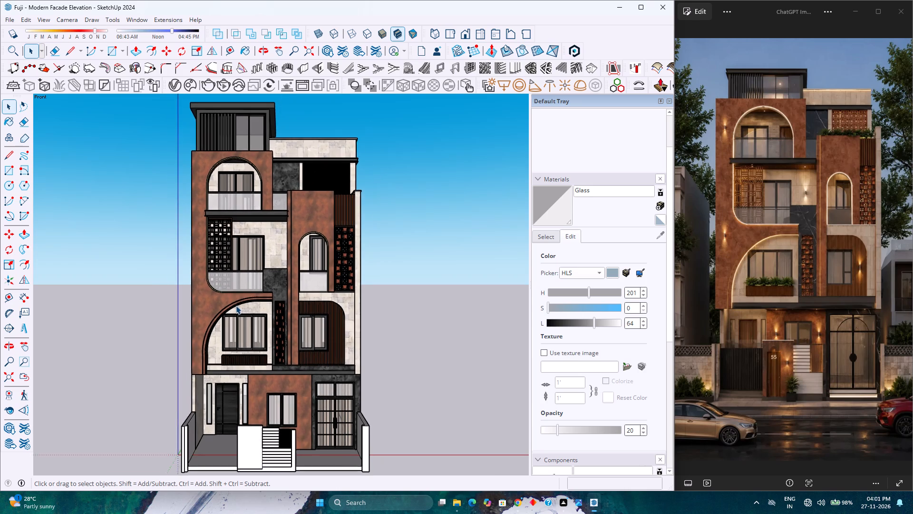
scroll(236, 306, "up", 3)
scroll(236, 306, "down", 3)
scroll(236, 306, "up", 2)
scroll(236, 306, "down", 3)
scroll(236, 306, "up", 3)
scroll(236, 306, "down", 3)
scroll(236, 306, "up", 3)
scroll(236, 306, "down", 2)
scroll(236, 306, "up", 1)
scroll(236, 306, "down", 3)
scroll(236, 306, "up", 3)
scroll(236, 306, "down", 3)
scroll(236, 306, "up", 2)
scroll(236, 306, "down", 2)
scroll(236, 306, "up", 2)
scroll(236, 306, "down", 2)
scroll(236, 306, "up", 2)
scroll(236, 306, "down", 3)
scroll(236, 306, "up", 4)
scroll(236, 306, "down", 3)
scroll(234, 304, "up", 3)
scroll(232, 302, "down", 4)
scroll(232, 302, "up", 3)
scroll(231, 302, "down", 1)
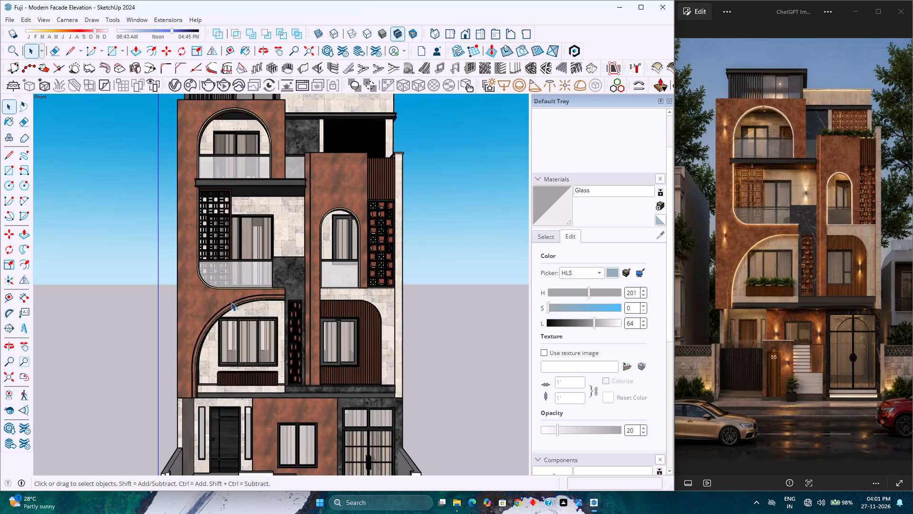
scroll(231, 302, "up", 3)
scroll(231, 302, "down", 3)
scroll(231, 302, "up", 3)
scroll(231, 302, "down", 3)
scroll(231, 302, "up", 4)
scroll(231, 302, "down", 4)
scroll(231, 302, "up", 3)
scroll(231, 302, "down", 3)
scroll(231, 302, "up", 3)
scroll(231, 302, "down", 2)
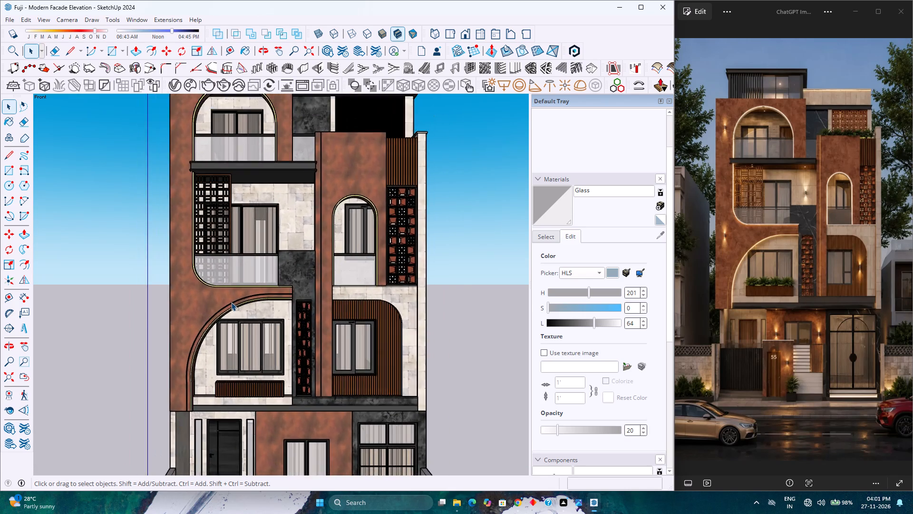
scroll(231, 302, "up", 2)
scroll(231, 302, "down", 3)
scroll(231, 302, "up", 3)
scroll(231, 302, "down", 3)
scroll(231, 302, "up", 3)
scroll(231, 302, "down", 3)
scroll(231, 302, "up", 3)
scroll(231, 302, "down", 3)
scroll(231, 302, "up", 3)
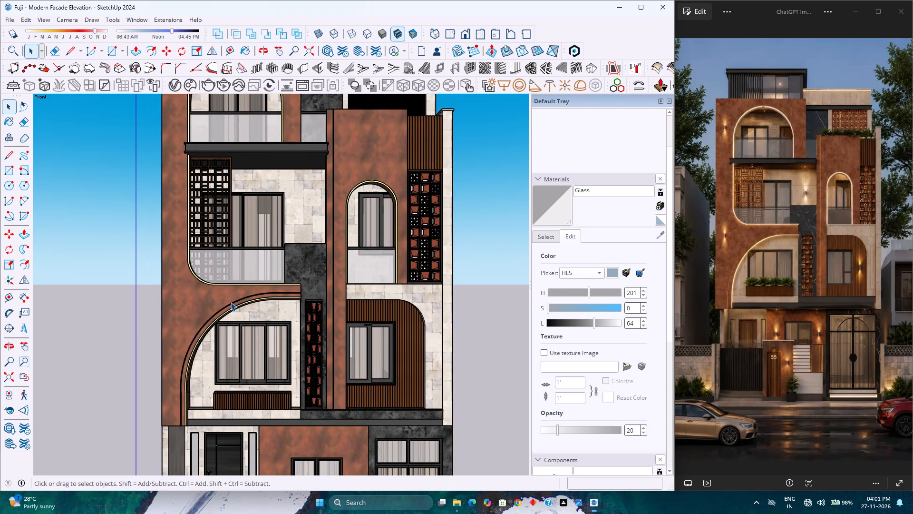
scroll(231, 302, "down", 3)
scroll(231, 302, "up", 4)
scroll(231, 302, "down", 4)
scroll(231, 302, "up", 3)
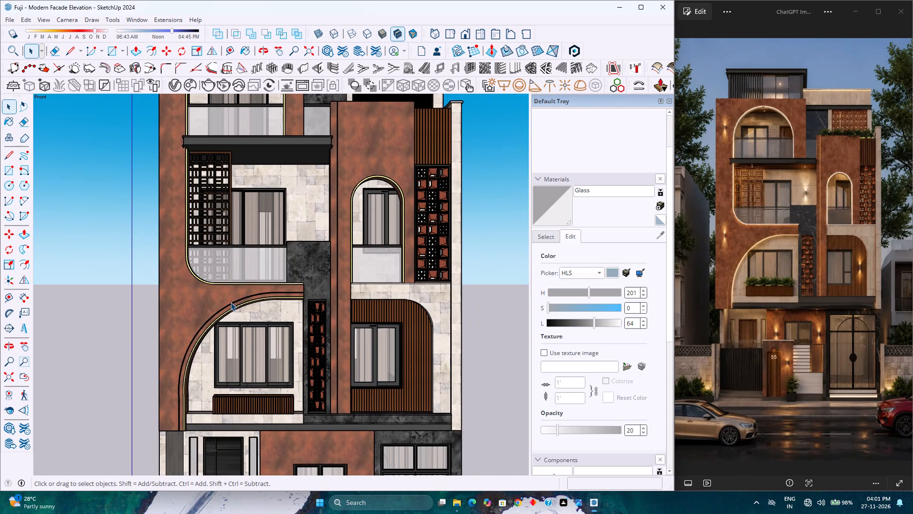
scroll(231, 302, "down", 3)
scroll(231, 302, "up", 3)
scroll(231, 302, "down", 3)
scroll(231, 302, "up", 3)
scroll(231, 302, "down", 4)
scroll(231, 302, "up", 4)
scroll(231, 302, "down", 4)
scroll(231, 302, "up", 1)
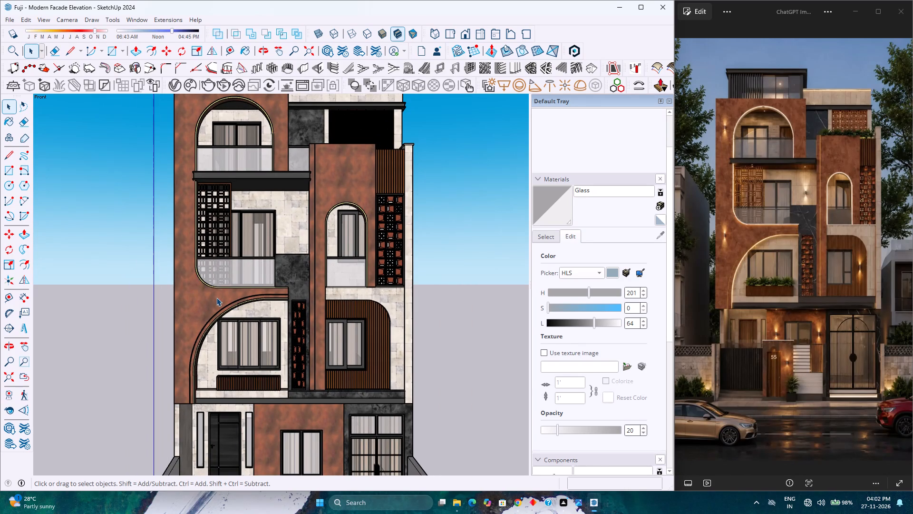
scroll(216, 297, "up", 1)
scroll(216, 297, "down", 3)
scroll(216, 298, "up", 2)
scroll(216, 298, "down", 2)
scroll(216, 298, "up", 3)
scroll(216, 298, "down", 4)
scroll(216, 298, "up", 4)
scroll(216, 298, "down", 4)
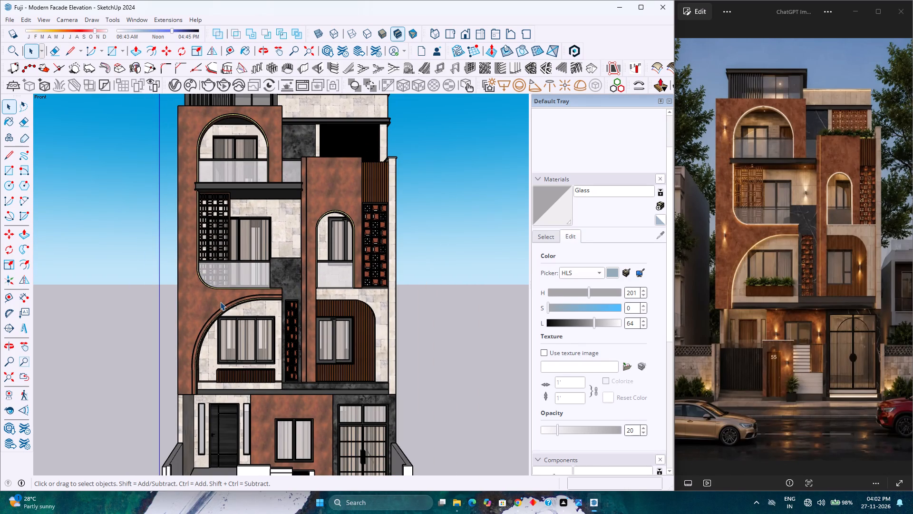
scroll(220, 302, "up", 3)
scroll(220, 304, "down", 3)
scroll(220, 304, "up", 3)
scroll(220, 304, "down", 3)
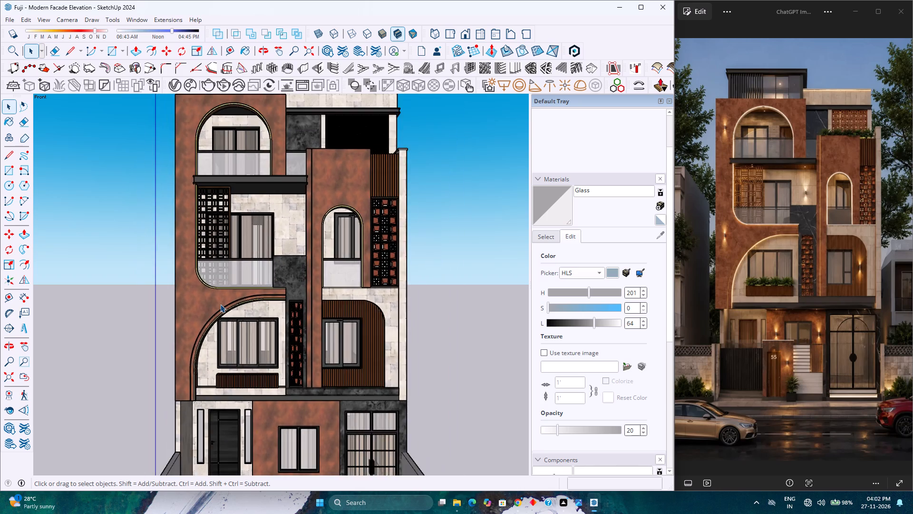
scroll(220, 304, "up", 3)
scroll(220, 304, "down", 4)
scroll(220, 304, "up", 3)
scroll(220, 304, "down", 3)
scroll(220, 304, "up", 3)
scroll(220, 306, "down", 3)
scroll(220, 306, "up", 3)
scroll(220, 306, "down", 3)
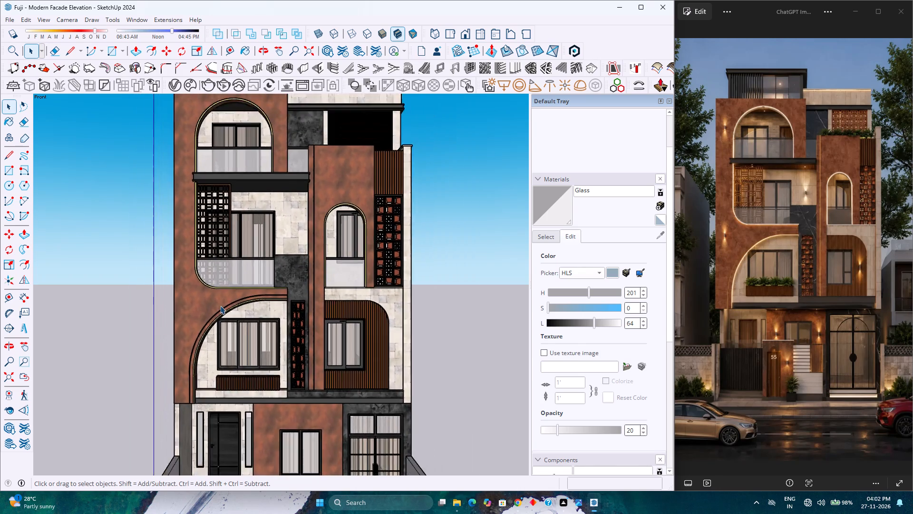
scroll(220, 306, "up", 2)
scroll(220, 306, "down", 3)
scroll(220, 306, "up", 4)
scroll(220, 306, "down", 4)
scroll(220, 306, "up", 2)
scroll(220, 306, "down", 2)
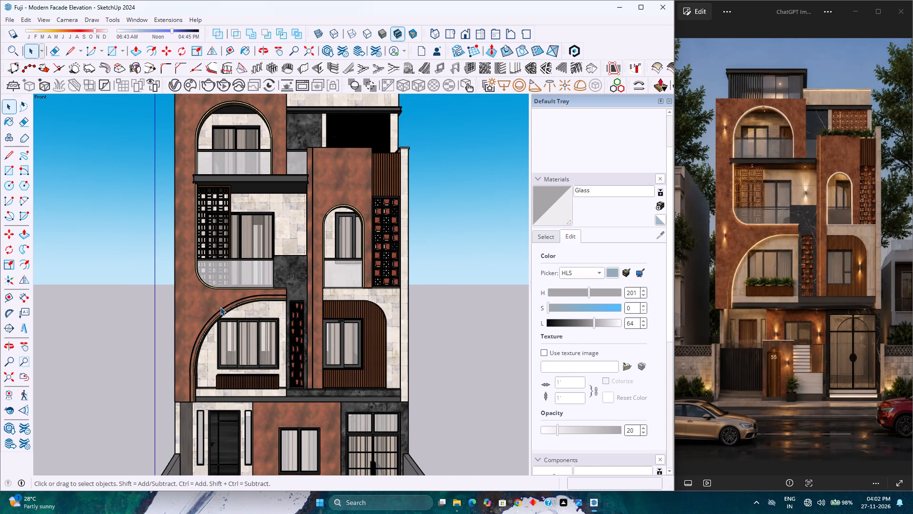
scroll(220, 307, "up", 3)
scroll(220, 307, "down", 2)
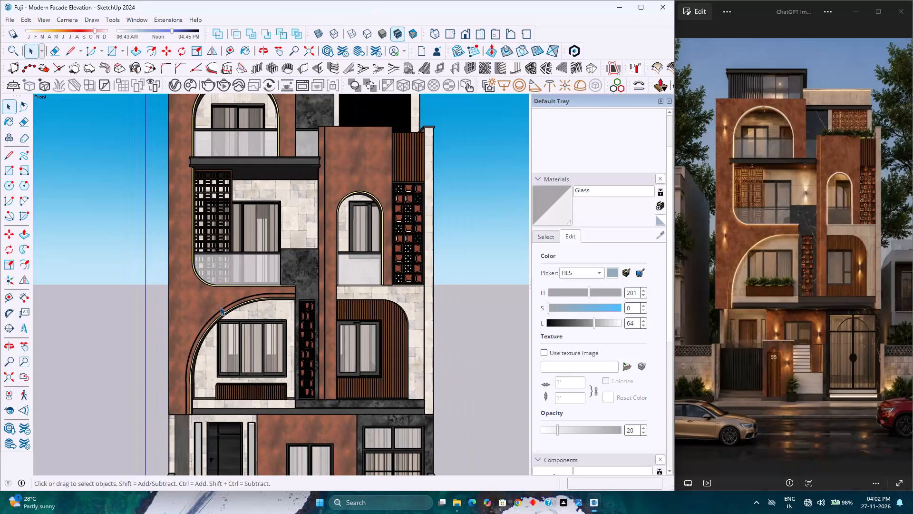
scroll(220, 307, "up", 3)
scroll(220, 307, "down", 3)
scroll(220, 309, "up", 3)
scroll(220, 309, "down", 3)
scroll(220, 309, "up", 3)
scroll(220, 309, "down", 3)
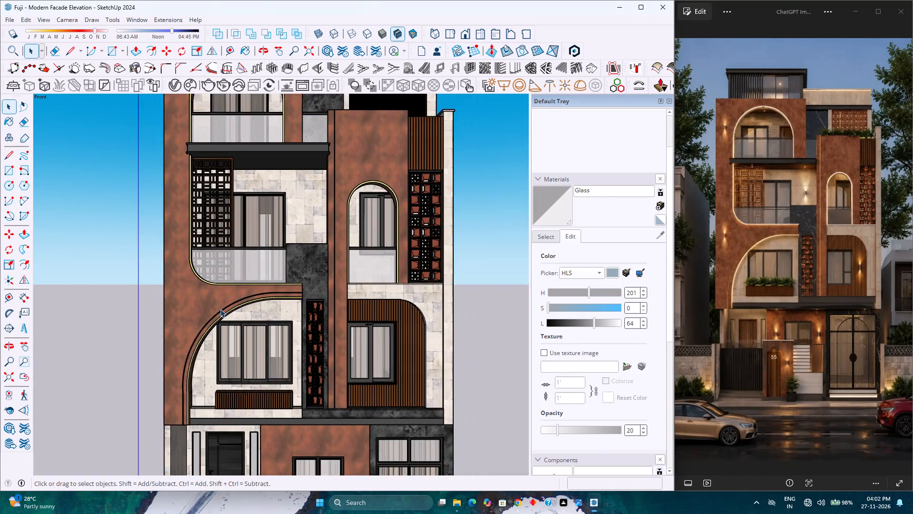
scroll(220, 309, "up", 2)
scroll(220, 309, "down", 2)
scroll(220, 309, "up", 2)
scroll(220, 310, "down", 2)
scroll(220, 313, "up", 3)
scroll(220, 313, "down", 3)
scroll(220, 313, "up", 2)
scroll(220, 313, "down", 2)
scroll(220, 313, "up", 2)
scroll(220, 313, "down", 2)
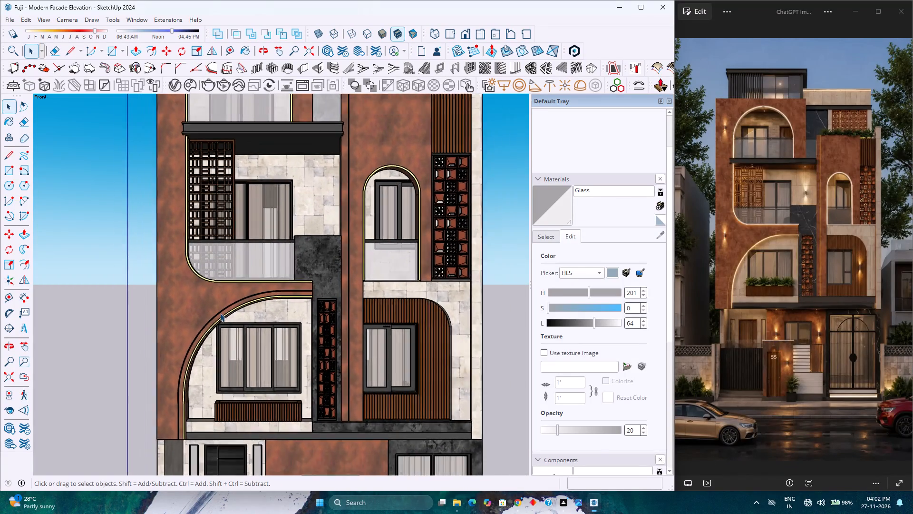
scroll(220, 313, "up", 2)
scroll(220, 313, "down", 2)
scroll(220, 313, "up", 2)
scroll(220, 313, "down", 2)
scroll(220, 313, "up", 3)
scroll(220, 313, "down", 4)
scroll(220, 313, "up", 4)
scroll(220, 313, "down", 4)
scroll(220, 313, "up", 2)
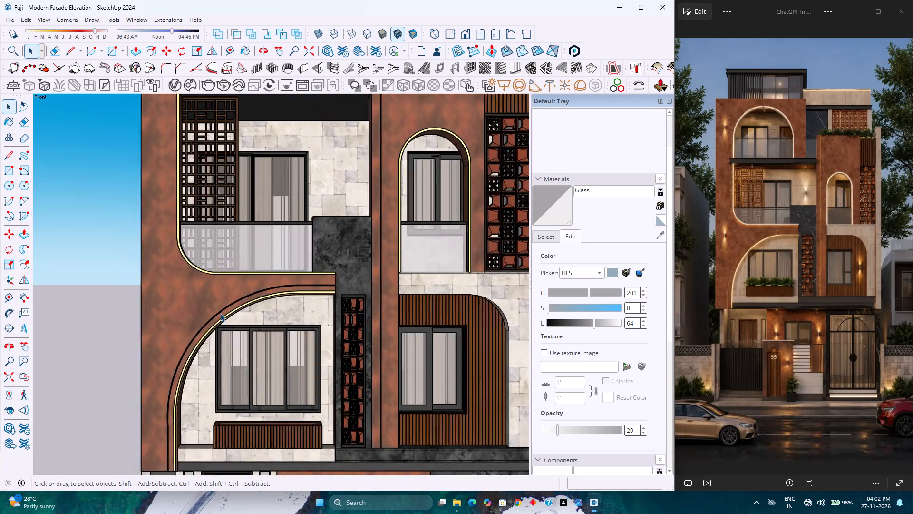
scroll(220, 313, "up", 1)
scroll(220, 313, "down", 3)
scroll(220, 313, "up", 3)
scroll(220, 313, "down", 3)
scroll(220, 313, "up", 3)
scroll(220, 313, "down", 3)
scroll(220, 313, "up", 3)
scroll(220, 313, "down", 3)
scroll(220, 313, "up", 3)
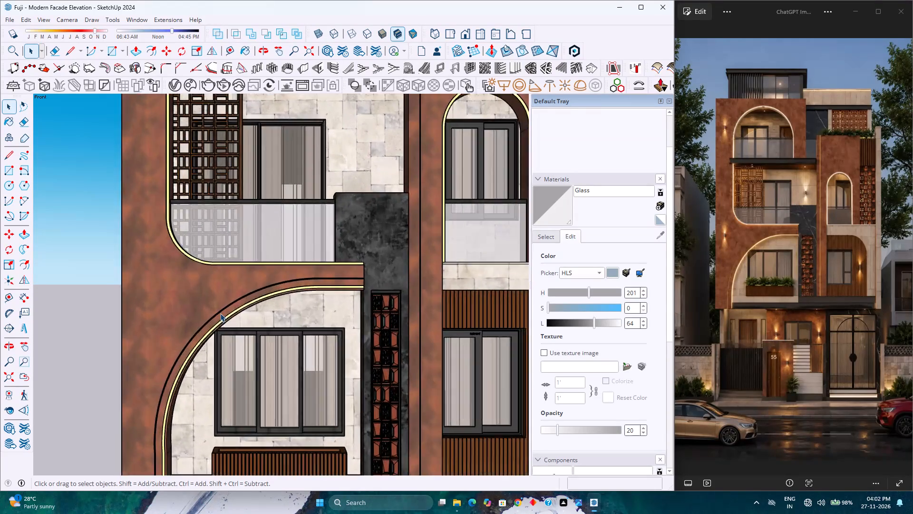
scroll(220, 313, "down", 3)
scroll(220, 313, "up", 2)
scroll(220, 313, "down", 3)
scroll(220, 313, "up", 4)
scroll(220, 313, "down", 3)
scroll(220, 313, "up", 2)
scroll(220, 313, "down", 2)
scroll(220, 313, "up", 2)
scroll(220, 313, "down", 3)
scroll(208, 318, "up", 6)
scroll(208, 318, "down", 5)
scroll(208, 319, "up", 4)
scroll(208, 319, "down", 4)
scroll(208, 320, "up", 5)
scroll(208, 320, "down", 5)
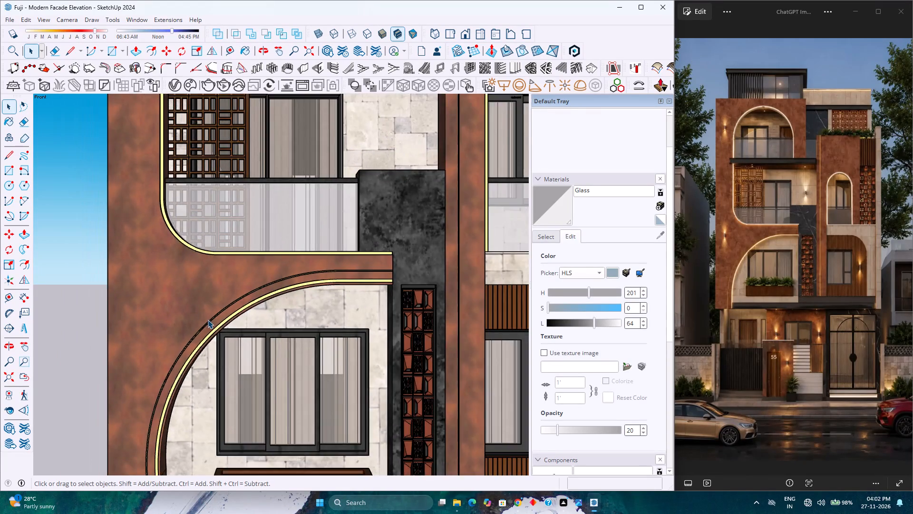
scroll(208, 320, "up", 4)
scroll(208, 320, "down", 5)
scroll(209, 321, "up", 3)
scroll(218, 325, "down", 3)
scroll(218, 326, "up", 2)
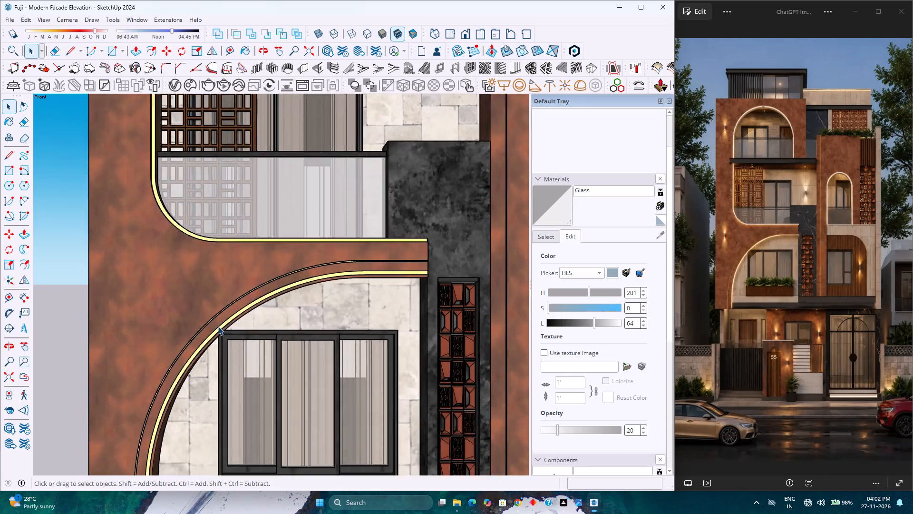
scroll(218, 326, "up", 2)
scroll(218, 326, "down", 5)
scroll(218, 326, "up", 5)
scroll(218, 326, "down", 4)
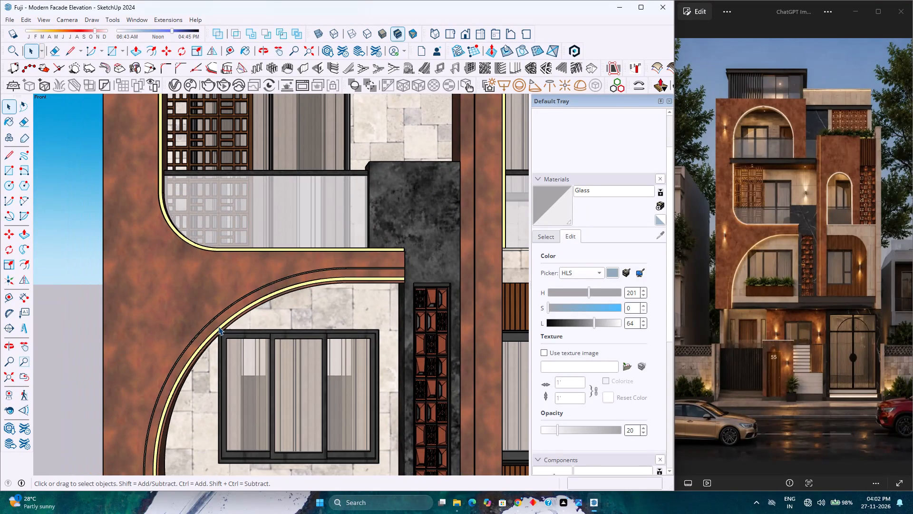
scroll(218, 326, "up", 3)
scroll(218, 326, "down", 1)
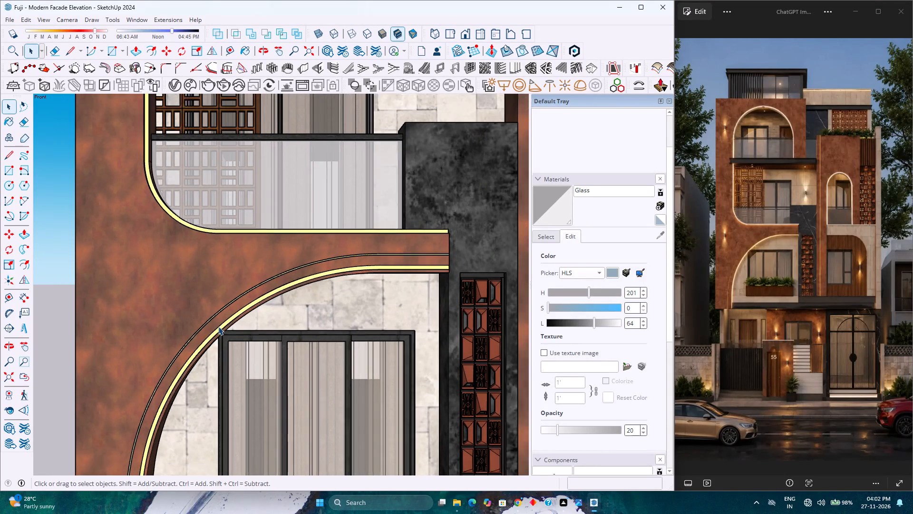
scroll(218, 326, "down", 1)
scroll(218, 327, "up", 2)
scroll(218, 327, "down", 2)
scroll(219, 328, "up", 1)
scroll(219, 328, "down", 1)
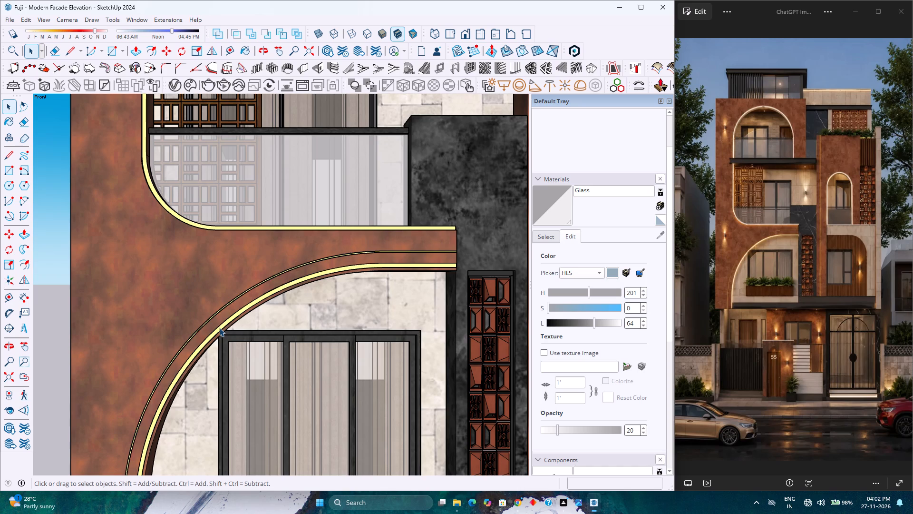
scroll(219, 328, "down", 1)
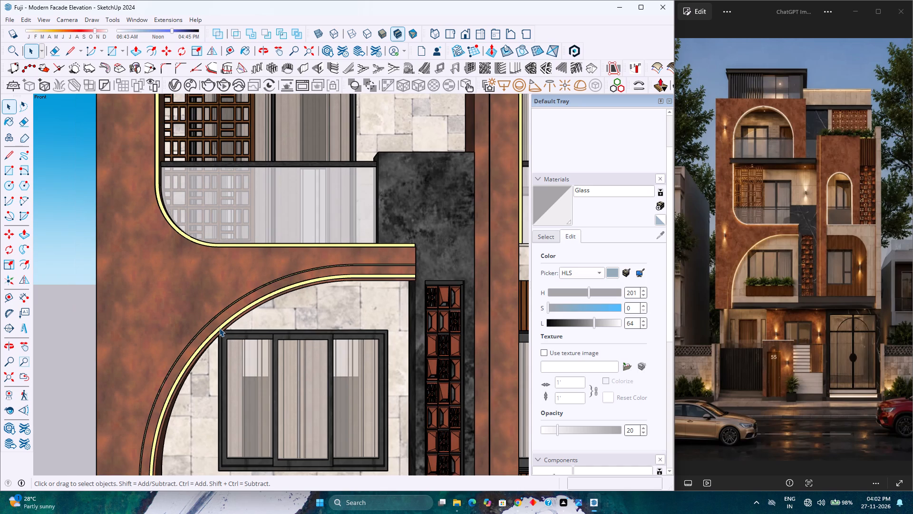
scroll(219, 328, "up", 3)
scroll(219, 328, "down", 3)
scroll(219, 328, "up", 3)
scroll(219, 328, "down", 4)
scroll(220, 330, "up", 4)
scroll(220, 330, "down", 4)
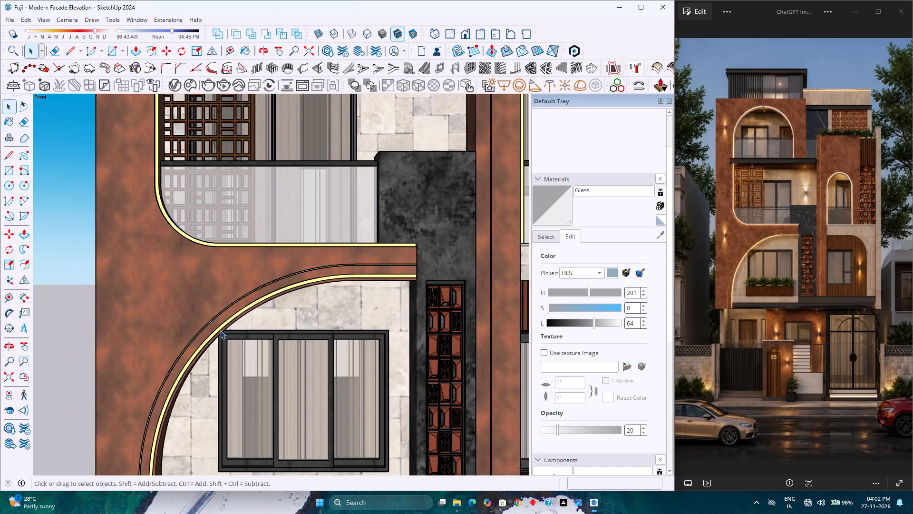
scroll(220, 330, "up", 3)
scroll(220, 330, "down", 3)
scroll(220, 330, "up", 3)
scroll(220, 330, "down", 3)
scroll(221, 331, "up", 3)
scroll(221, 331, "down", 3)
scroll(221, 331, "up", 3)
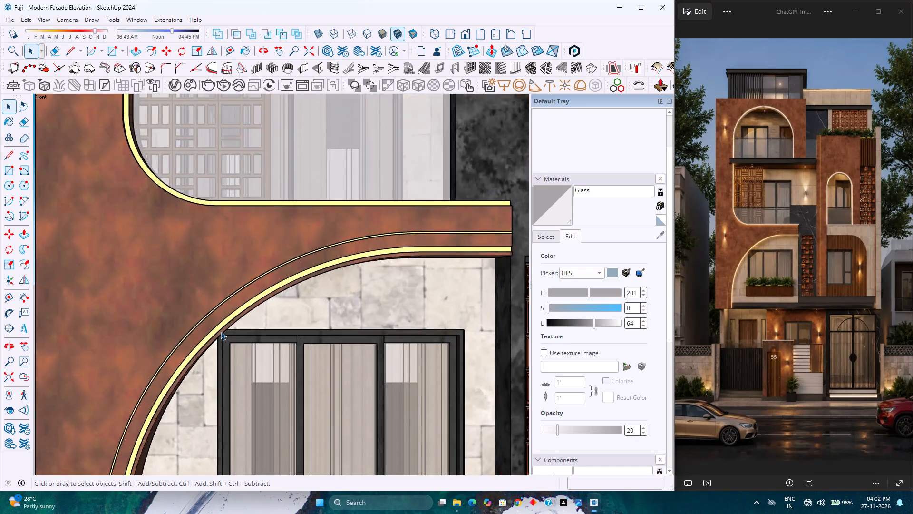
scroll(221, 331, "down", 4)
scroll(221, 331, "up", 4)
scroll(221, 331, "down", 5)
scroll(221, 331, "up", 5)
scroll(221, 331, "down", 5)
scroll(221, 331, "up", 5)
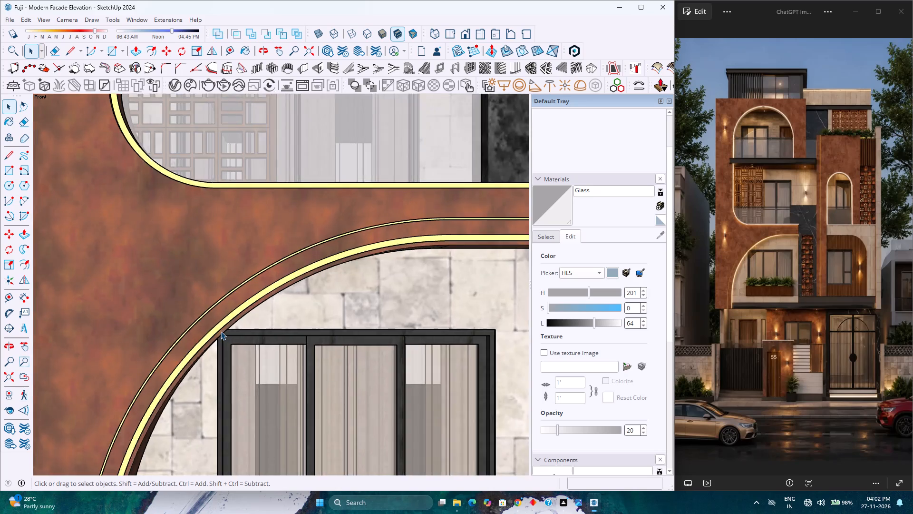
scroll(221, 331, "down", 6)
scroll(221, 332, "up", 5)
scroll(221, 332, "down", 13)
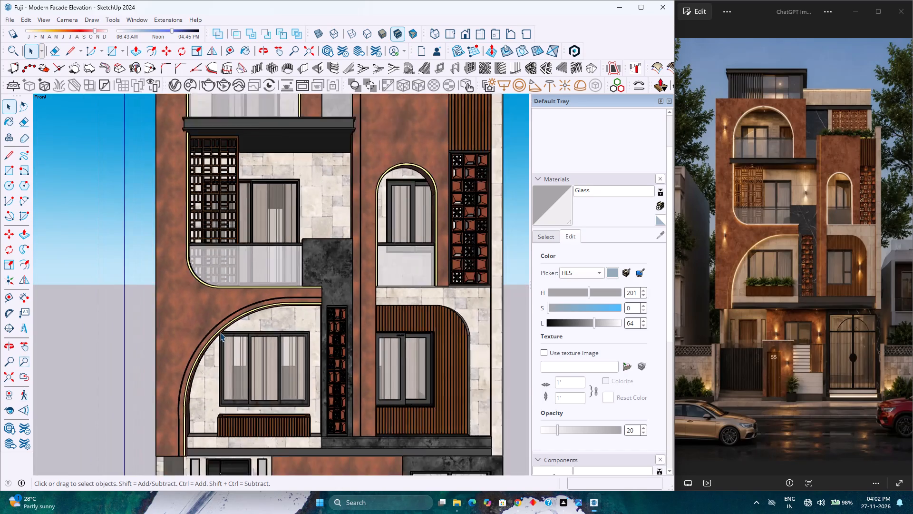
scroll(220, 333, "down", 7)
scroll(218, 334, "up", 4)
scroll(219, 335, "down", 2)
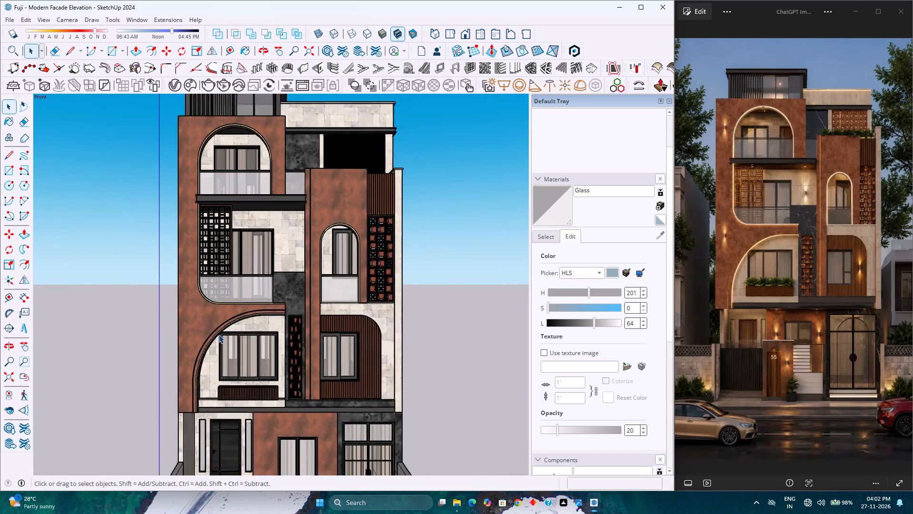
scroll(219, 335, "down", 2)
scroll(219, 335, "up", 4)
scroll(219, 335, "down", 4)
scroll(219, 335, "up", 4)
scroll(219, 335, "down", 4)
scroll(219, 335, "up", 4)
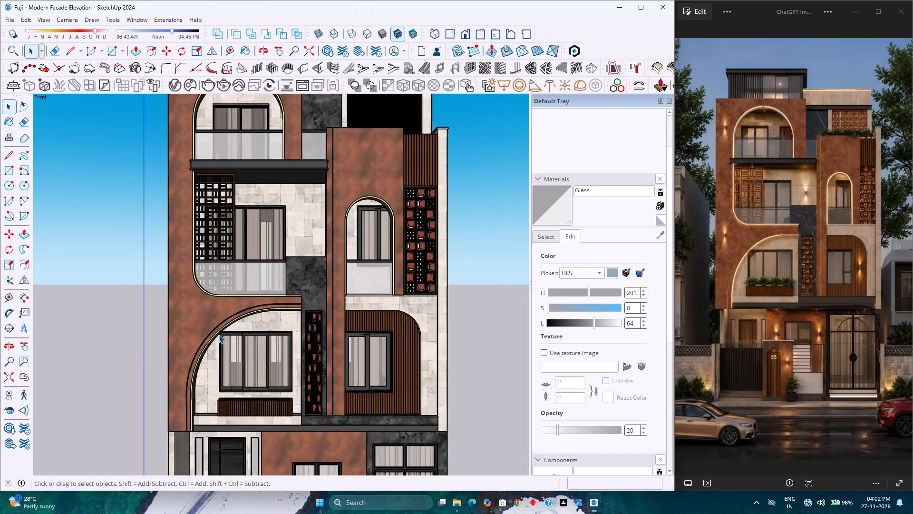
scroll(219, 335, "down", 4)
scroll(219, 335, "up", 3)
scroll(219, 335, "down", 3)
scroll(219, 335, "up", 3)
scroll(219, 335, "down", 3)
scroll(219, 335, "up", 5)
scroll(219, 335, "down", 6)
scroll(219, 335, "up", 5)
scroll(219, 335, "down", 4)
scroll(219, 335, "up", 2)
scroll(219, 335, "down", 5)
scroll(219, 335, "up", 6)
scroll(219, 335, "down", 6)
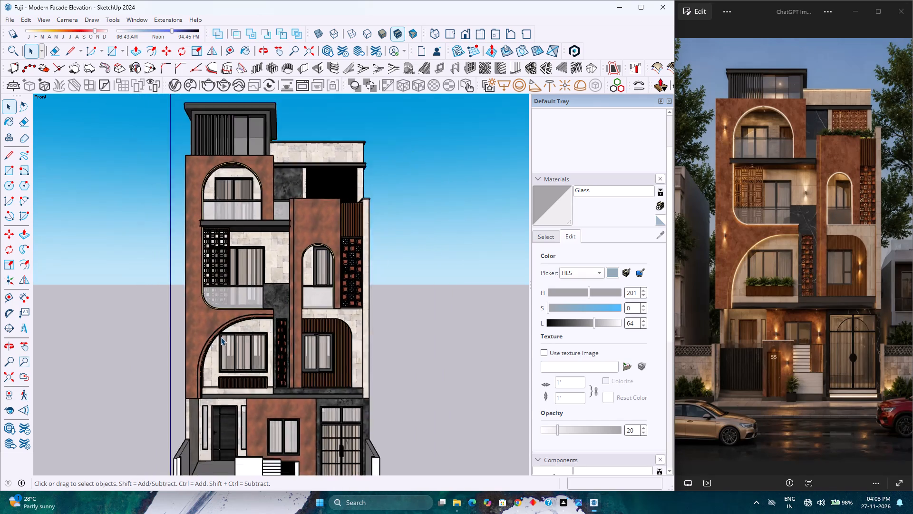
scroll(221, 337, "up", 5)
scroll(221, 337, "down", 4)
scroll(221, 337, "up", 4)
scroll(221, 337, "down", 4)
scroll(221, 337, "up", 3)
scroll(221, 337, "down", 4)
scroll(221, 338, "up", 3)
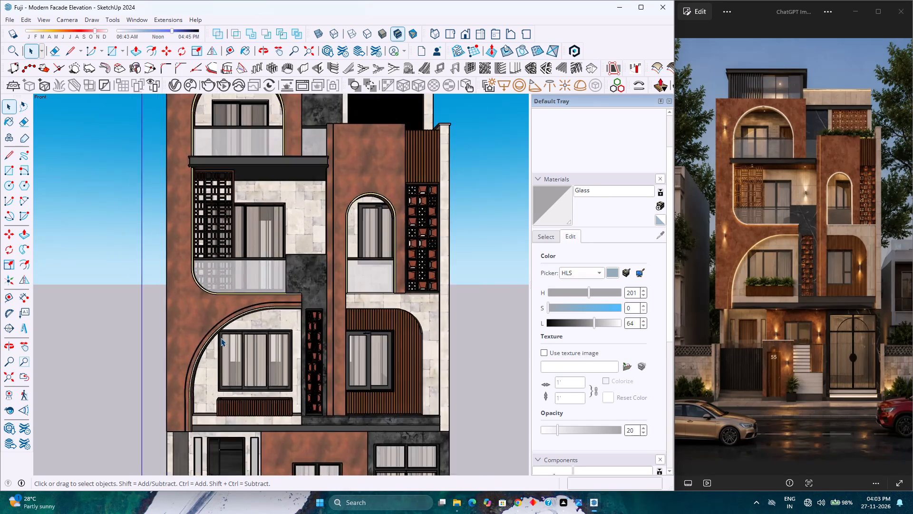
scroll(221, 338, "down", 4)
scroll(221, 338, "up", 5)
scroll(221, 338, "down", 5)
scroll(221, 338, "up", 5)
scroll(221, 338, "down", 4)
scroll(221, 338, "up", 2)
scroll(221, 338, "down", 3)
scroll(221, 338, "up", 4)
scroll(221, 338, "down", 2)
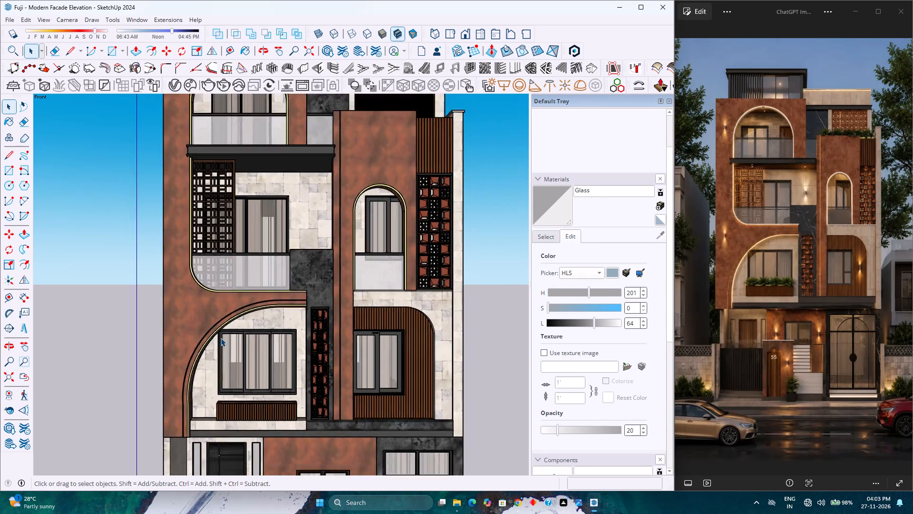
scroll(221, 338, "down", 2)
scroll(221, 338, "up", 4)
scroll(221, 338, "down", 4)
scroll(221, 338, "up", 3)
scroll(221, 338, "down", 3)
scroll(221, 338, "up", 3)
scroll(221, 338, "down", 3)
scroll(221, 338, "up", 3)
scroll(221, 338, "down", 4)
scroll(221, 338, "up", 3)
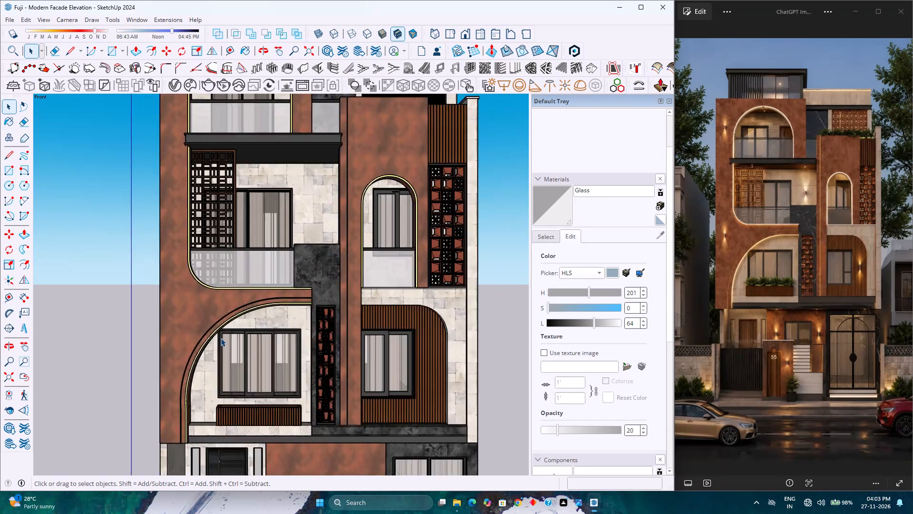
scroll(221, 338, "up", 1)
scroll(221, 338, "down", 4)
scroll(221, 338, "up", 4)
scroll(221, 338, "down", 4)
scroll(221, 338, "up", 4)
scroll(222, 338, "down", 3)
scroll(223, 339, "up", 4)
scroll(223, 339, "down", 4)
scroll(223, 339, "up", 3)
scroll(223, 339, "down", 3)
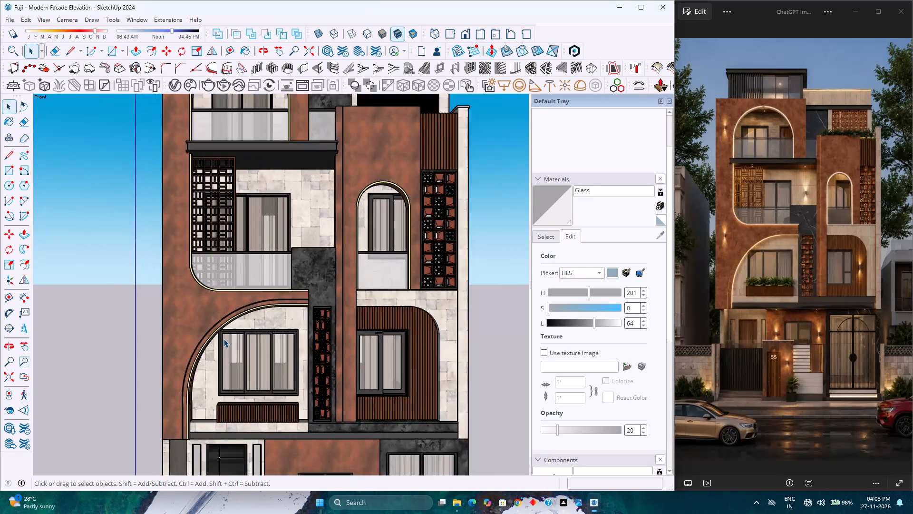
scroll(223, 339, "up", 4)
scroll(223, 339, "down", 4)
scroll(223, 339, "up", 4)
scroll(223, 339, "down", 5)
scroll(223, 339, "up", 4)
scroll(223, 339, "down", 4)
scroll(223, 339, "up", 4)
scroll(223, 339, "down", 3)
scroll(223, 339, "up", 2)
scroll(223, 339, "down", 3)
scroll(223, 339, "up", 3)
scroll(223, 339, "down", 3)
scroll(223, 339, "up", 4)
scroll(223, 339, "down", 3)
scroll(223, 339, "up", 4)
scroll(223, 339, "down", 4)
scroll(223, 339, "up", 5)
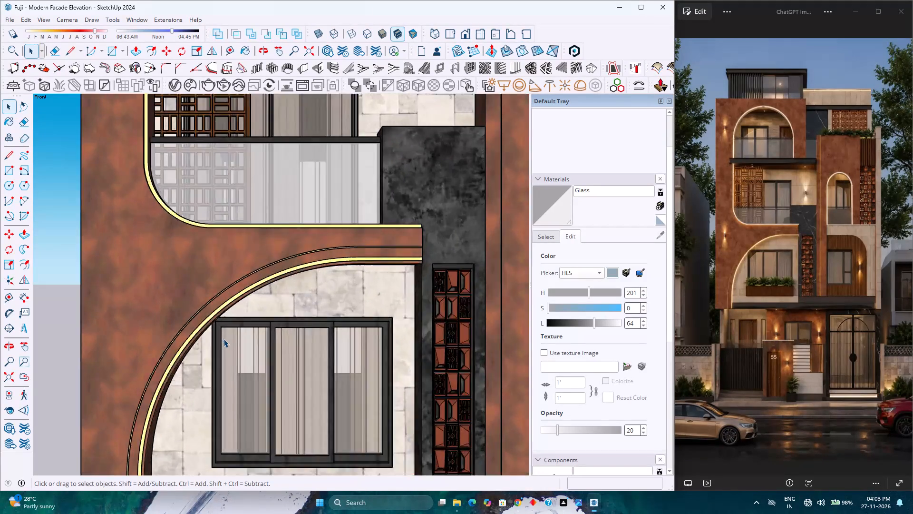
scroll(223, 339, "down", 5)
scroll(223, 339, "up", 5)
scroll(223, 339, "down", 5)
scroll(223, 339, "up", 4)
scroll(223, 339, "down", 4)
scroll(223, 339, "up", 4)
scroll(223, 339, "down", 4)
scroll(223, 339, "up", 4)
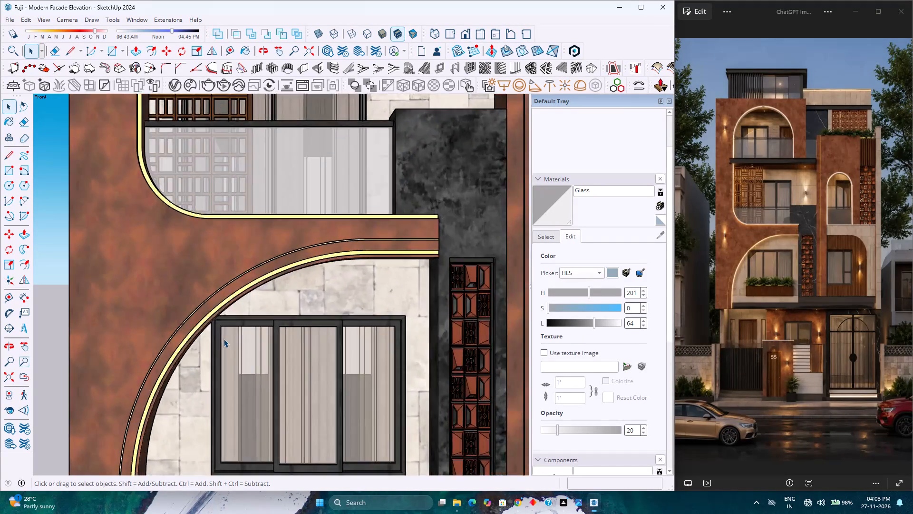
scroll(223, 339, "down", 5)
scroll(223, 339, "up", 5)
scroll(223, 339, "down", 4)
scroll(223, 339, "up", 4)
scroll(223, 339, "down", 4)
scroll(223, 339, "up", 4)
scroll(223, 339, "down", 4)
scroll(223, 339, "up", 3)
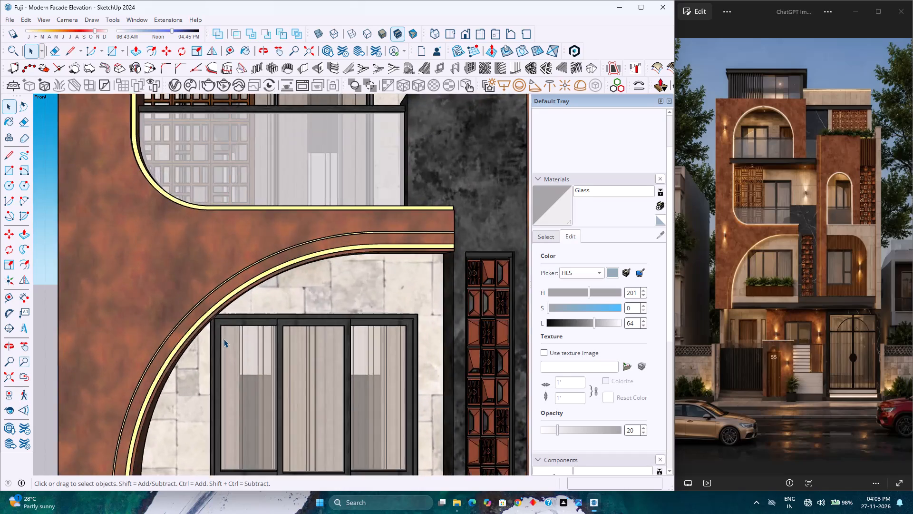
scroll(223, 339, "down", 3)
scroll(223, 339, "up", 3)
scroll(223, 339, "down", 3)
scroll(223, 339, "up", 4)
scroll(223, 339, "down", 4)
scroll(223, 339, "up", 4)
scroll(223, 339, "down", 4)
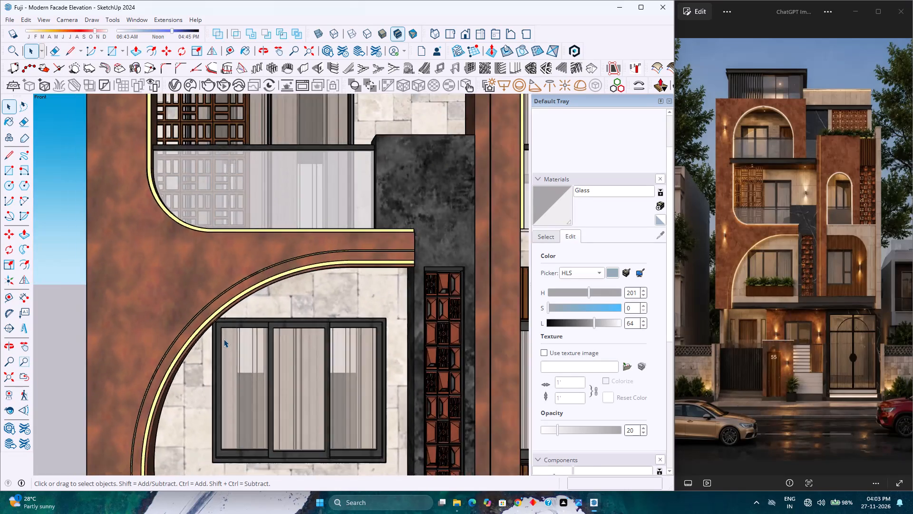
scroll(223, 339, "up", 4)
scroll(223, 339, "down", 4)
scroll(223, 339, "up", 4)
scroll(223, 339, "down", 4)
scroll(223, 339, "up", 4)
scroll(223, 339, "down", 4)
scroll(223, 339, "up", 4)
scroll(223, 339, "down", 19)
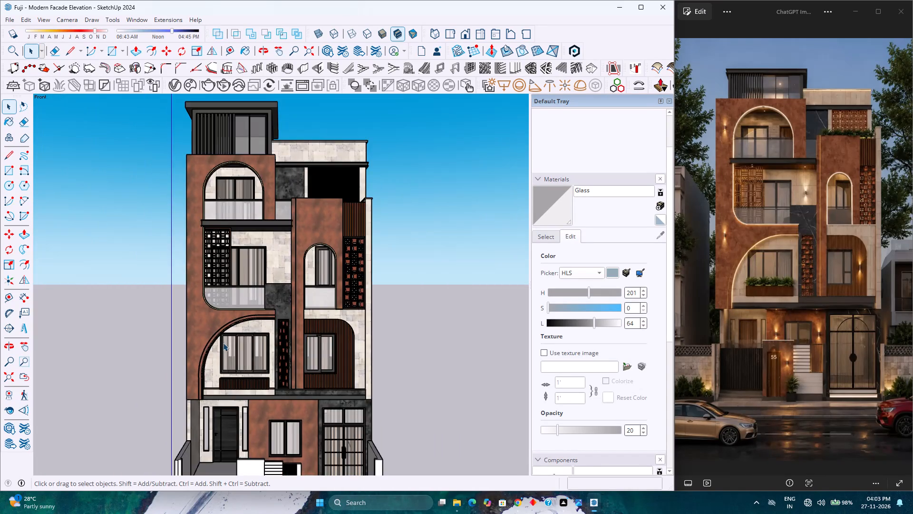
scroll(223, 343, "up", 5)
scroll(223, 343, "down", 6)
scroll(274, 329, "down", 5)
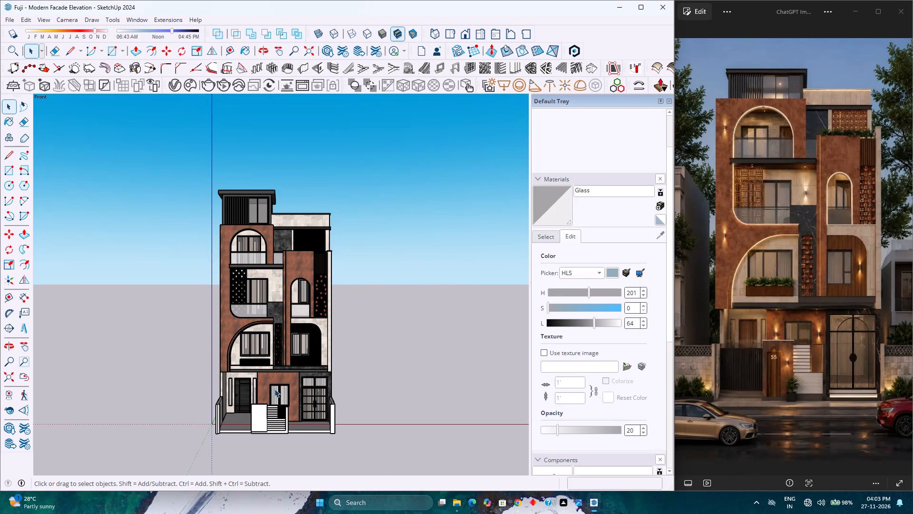
Review the whole building in the standard front view and from an oblique angle showing the side wall and entrance.
left_click(16, 375)
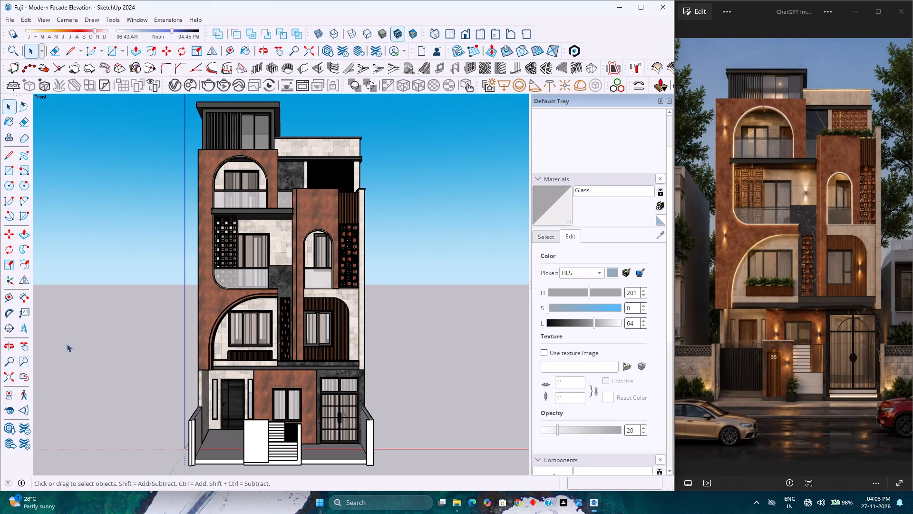
left_click(464, 37)
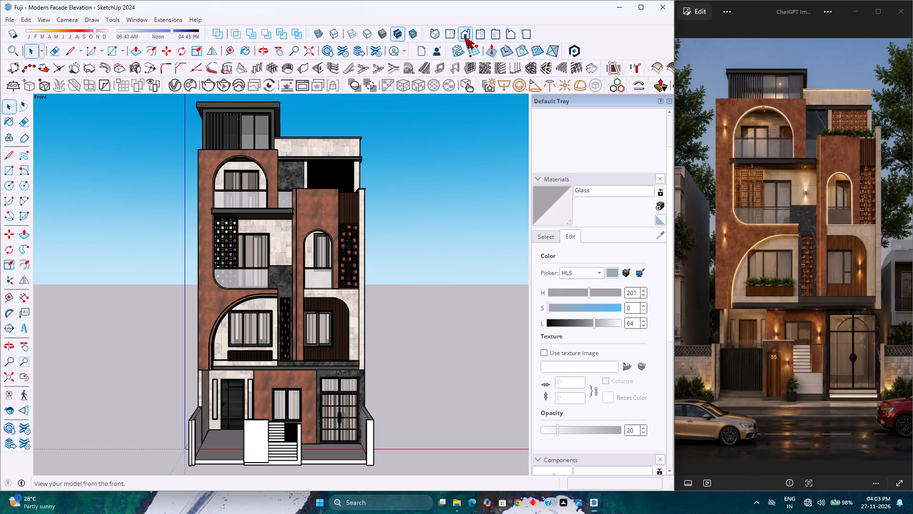
middle_click_drag(301, 354, 164, 334)
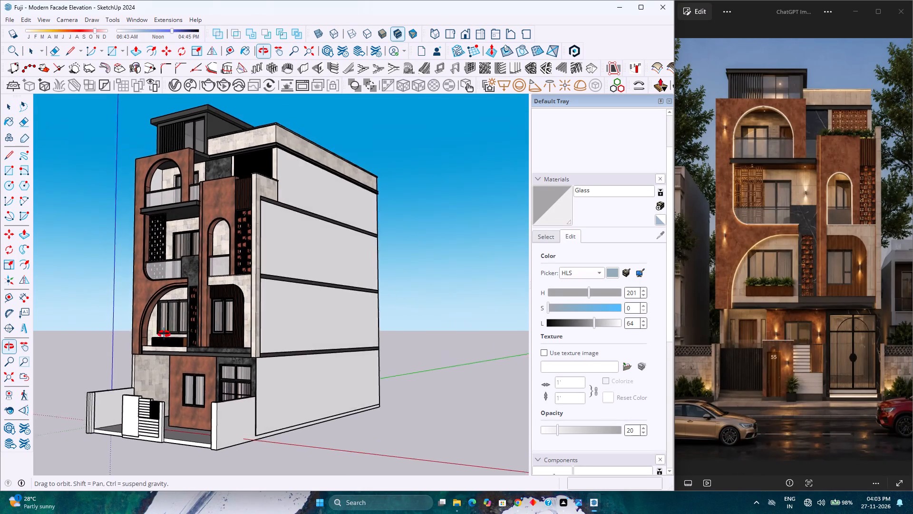
middle_click_drag(164, 334, 186, 323)
scroll(142, 381, "up", 4)
scroll(149, 373, "down", 3)
middle_click_drag(149, 374, 174, 378)
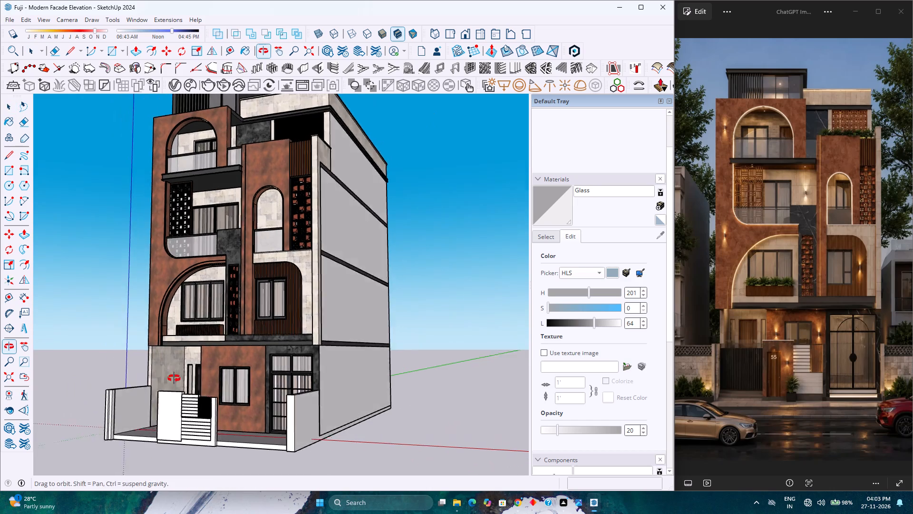
middle_click_drag(174, 378, 209, 353)
scroll(212, 350, "down", 1)
middle_click_drag(320, 322, 317, 351)
middle_click(317, 351)
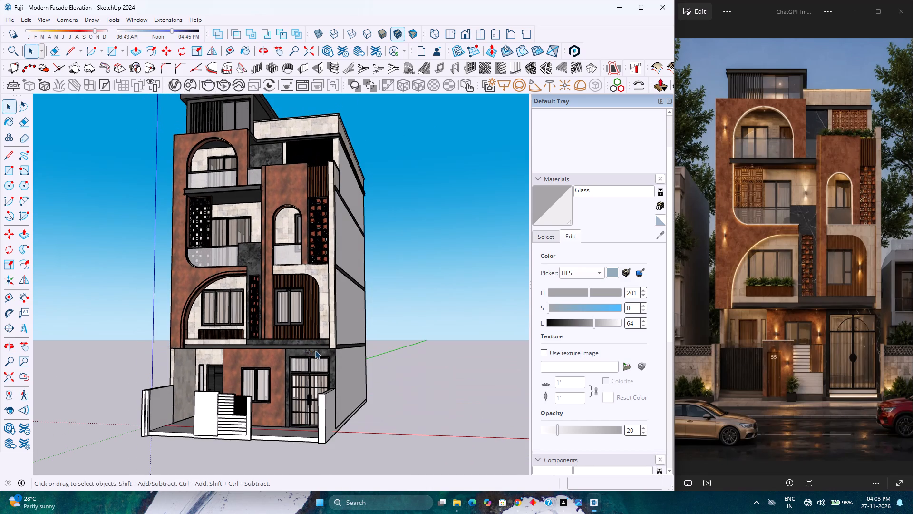
scroll(309, 417, "up", 7)
scroll(305, 412, "down", 3)
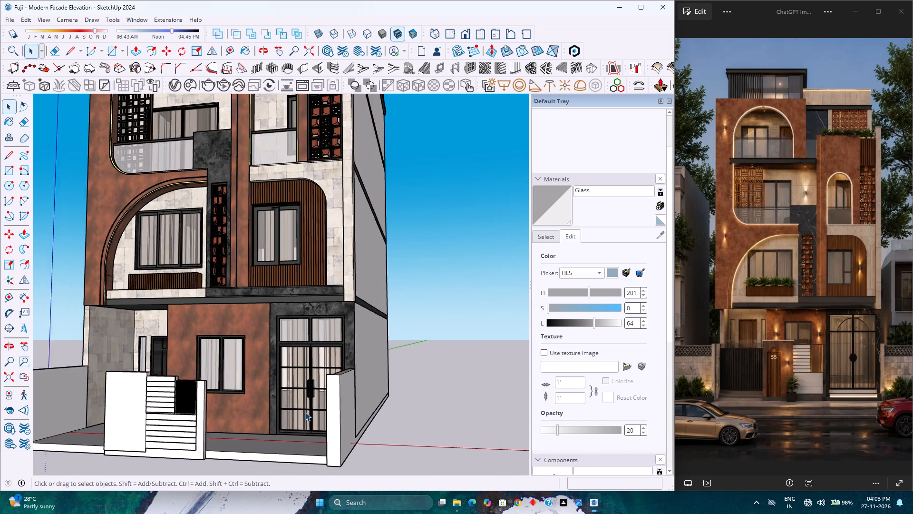
middle_click_drag(298, 414, 360, 431)
scroll(345, 414, "down", 3)
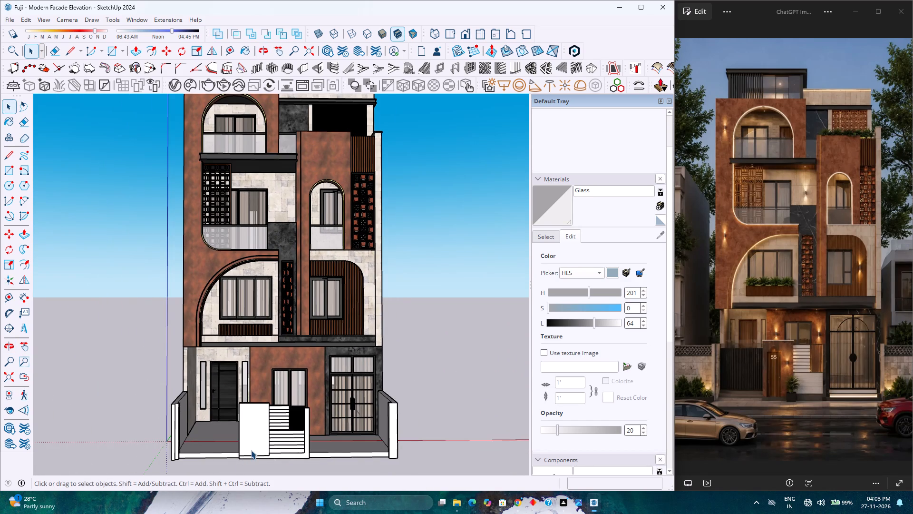
Open the front boundary wall group and pull the plain panel's front face outward 1/2" to meet the adjoining horizontal slats.
scroll(251, 450, "up", 7)
scroll(767, 383, "up", 7)
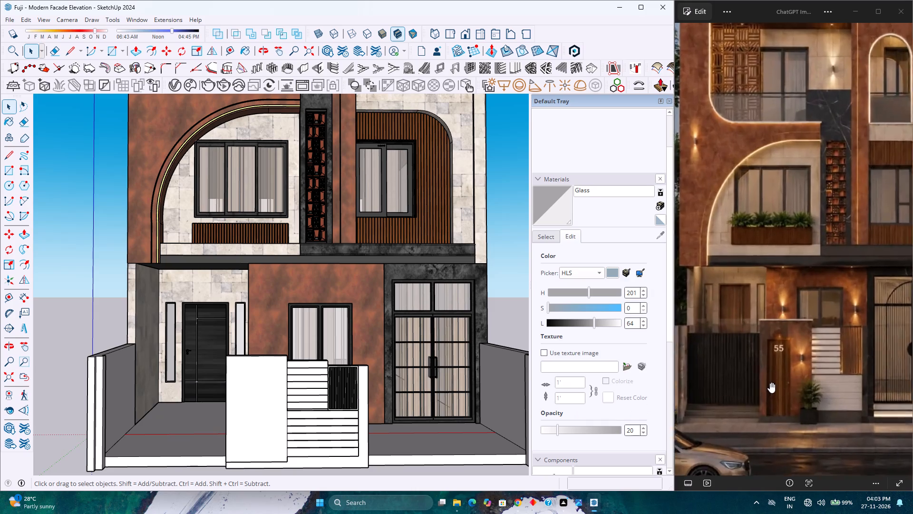
scroll(770, 383, "up", 8)
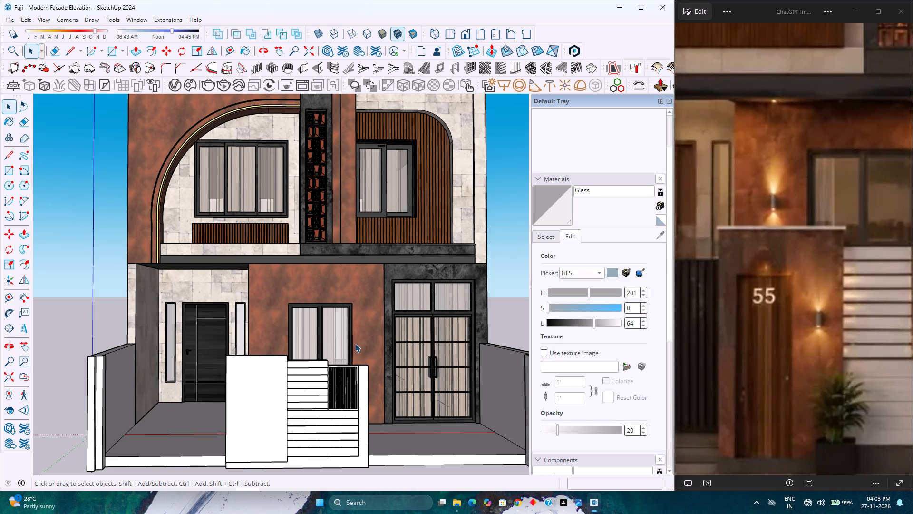
scroll(366, 328, "down", 3)
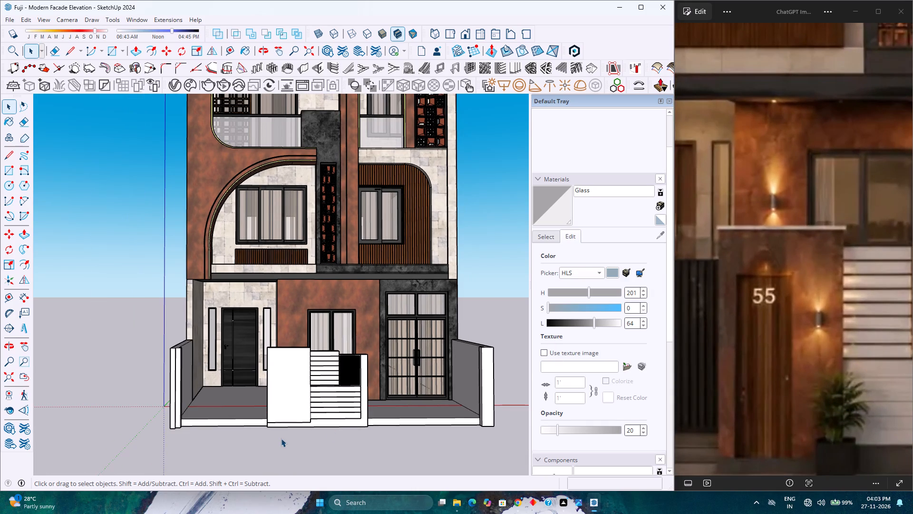
scroll(280, 439, "up", 7)
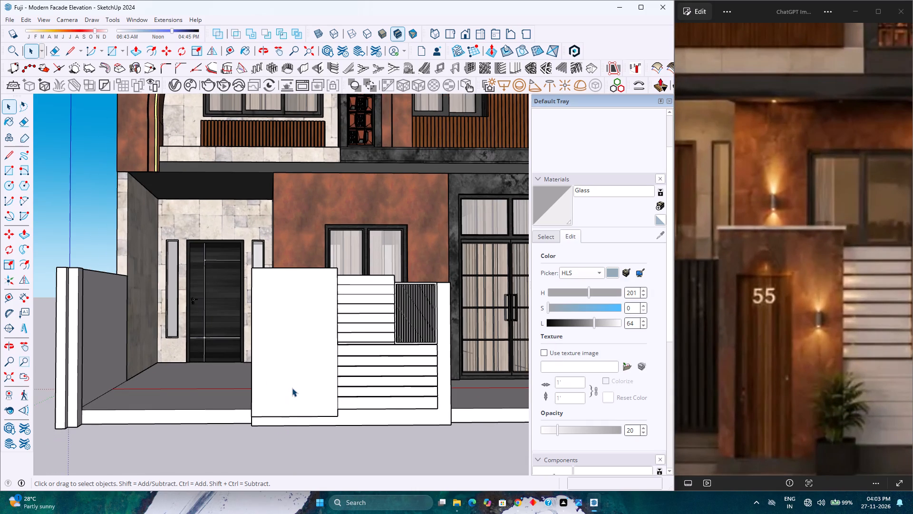
double_click(292, 388)
scroll(292, 388, "up", 3)
left_click(292, 388)
left_click(292, 388)
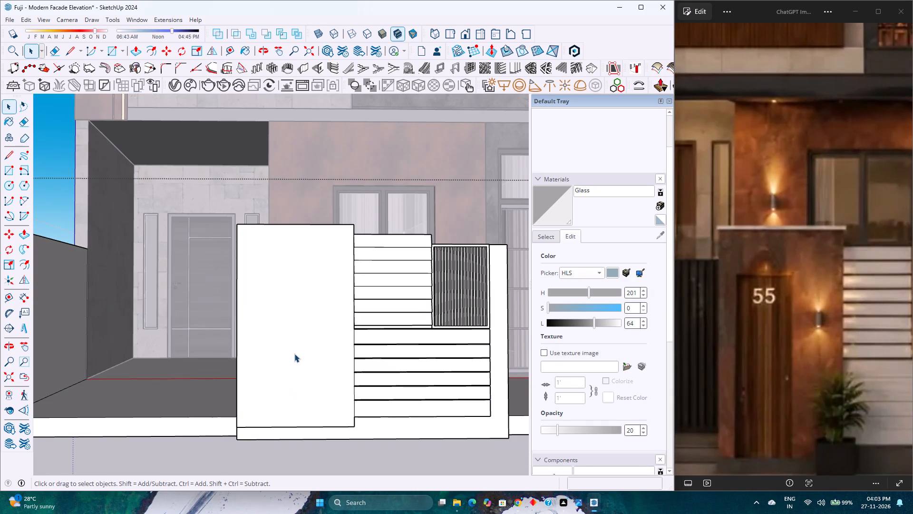
left_click(294, 354)
middle_click_drag(294, 354, 194, 465)
middle_click(194, 465)
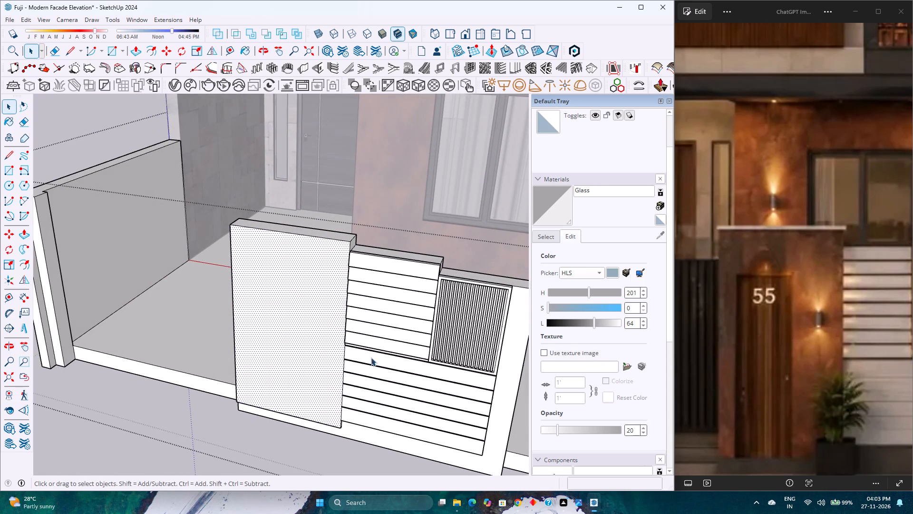
scroll(364, 379, "up", 2)
middle_click_drag(360, 379, 261, 353)
left_click(134, 49)
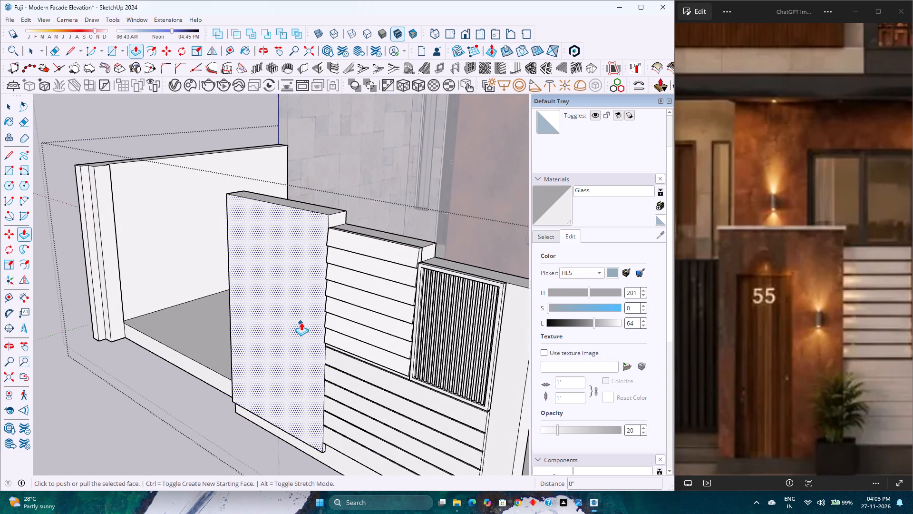
left_click(301, 322)
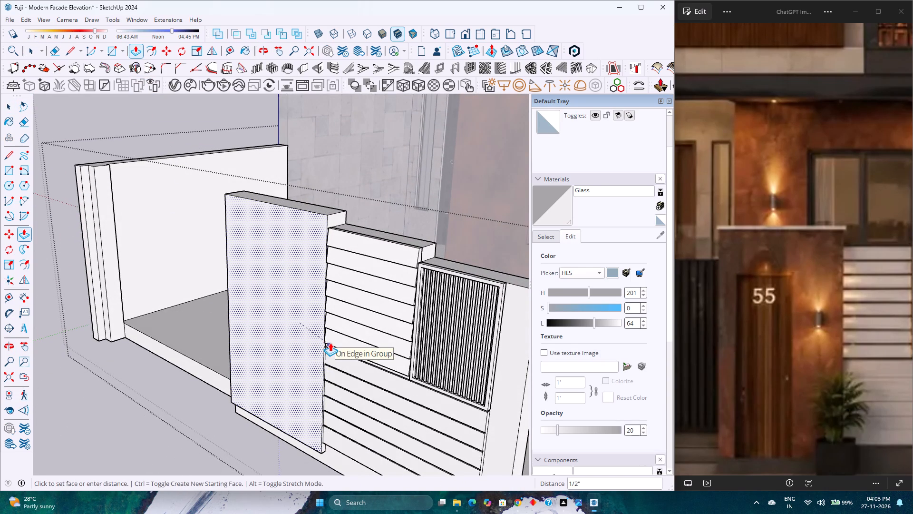
scroll(330, 343, "up", 3)
left_click(321, 343)
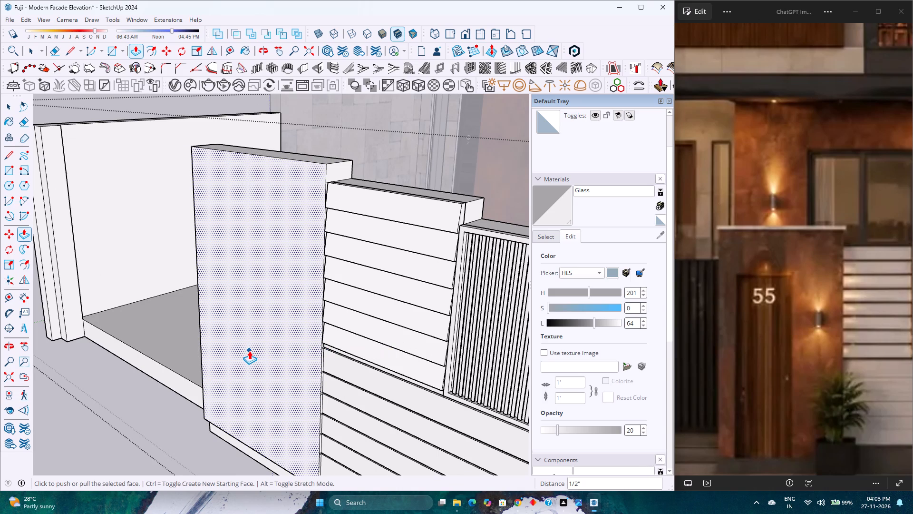
Erase the leftover short edges crossing the plain panel's narrow side face at the uppermost grooves of the lower slats.
key("space")
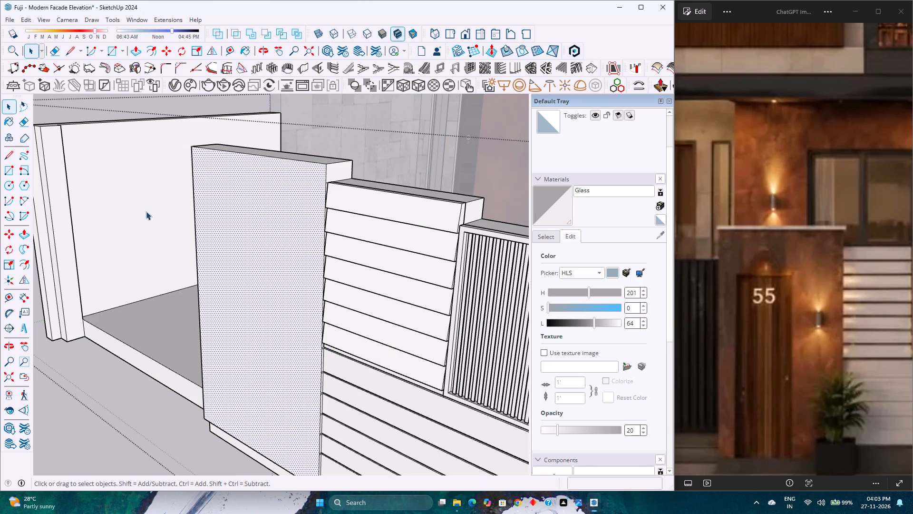
left_click(21, 125)
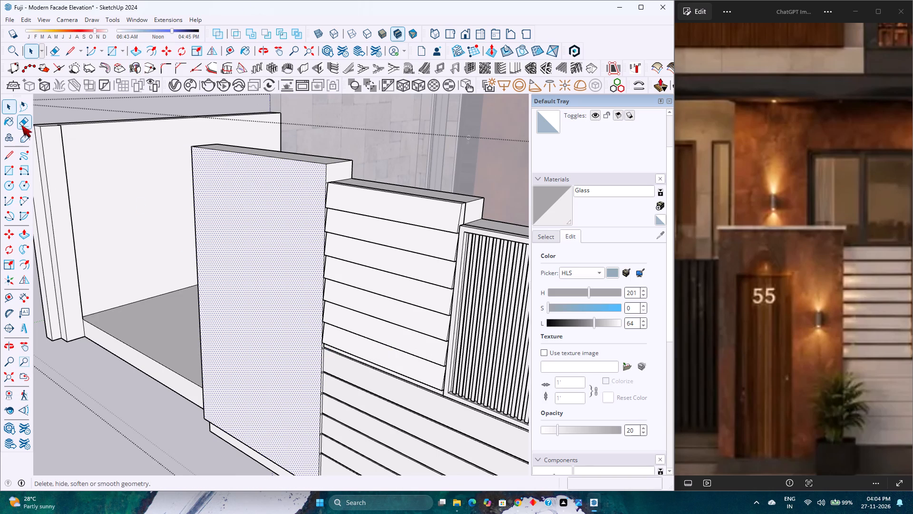
scroll(321, 367, "up", 12)
middle_click_drag(327, 368, 326, 367)
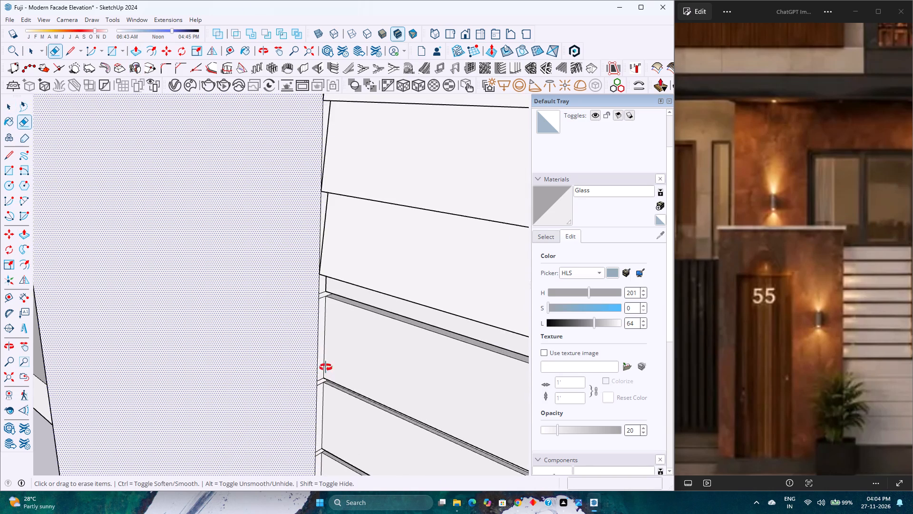
middle_click_drag(326, 367, 289, 300)
scroll(306, 297, "up", 3)
left_click_drag(323, 287, 323, 292)
scroll(314, 330, "down", 2)
scroll(324, 415, "up", 5)
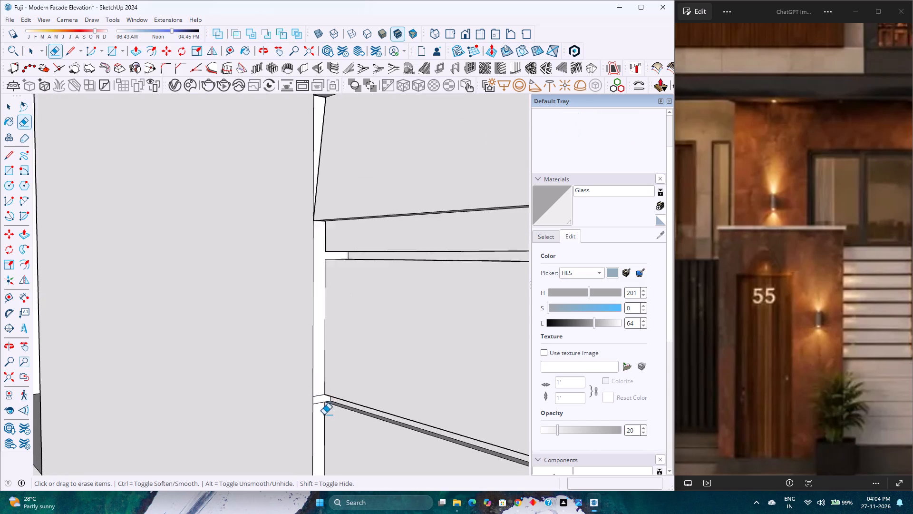
scroll(324, 415, "up", 1)
left_click_drag(314, 391, 317, 401)
scroll(246, 333, "down", 7)
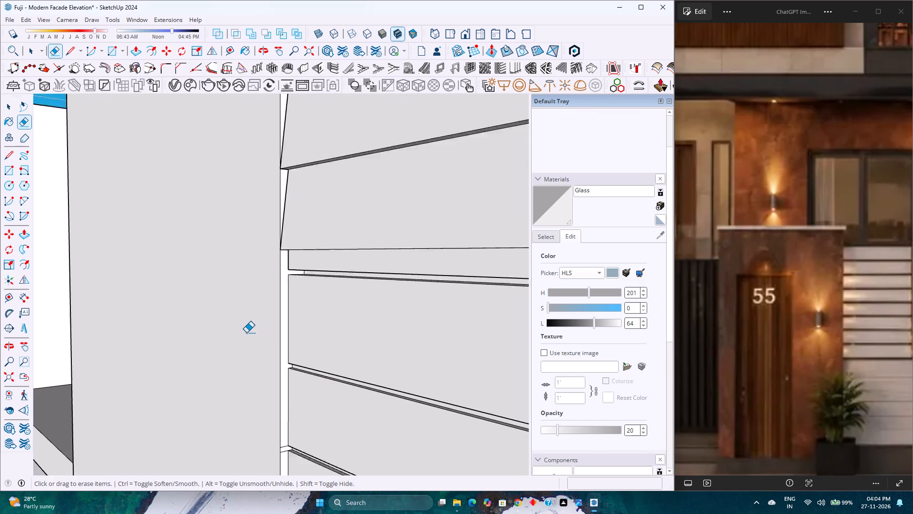
scroll(246, 333, "down", 4)
scroll(273, 415, "up", 13)
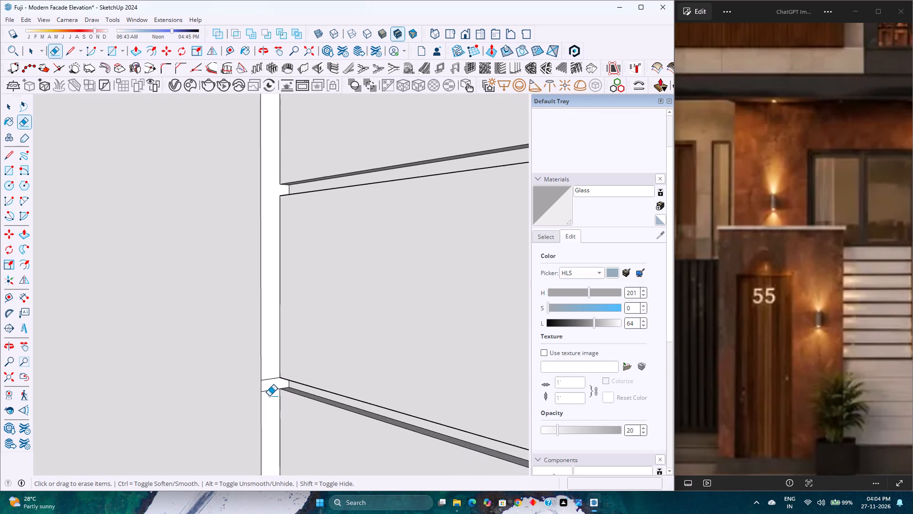
left_click_drag(271, 376, 273, 392)
scroll(272, 354, "down", 8)
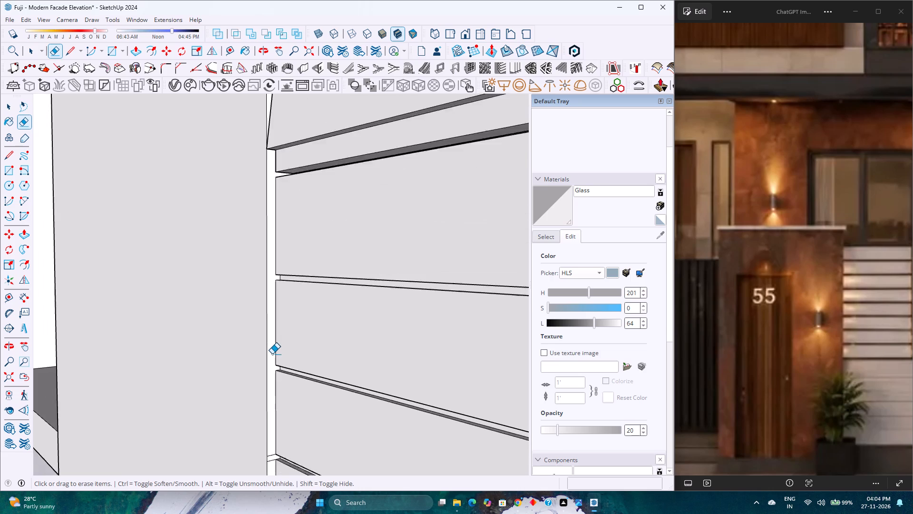
Erase the leftover short edges on the plain panel's narrow side face at the middle grooves of the lower slats.
scroll(272, 354, "down", 7)
scroll(266, 421, "up", 13)
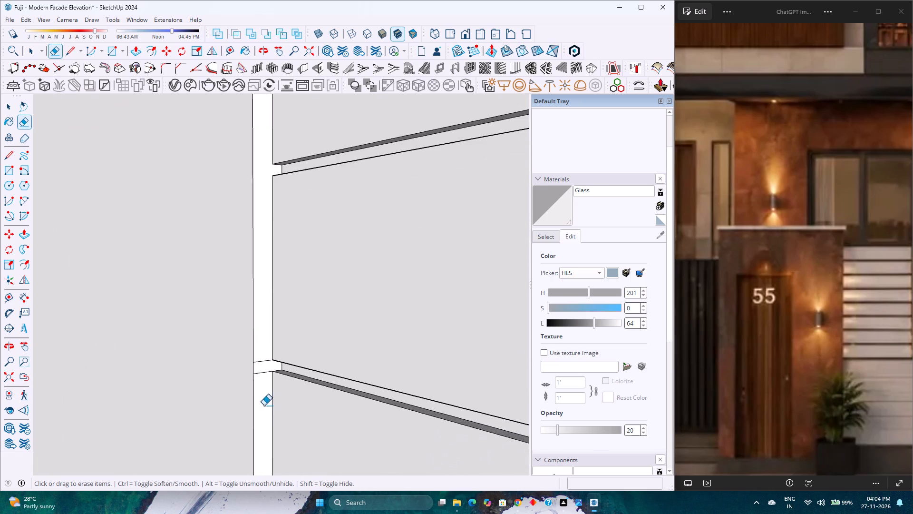
scroll(264, 405, "up", 4)
left_click_drag(262, 351, 261, 371)
scroll(237, 338, "down", 8)
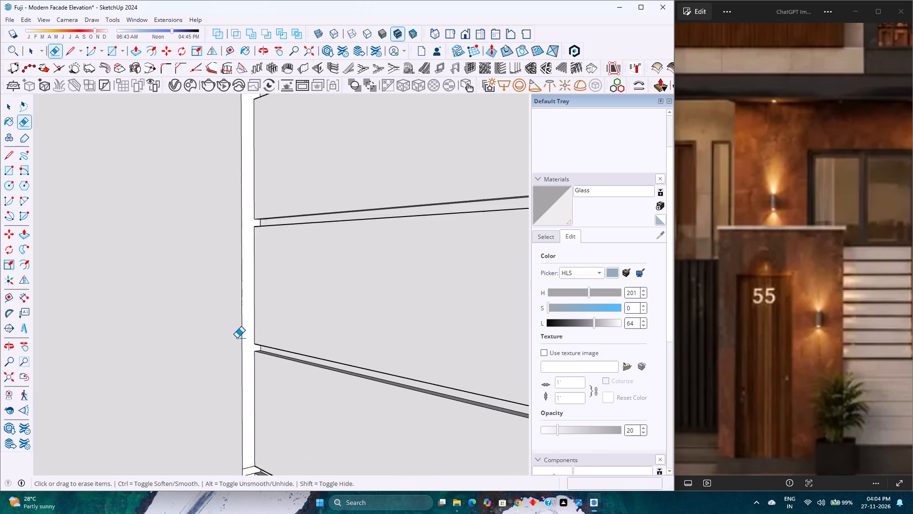
scroll(237, 338, "down", 3)
scroll(249, 451, "up", 5)
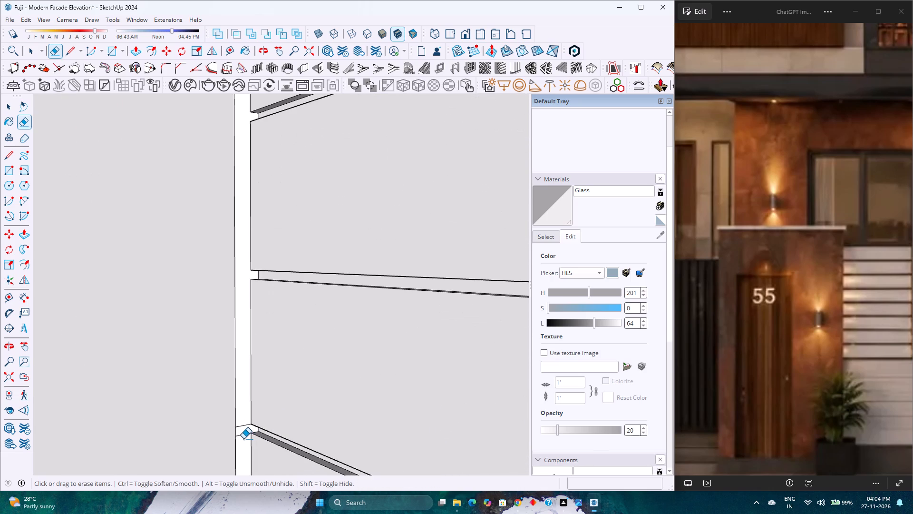
scroll(235, 443, "up", 2)
scroll(235, 443, "down", 1)
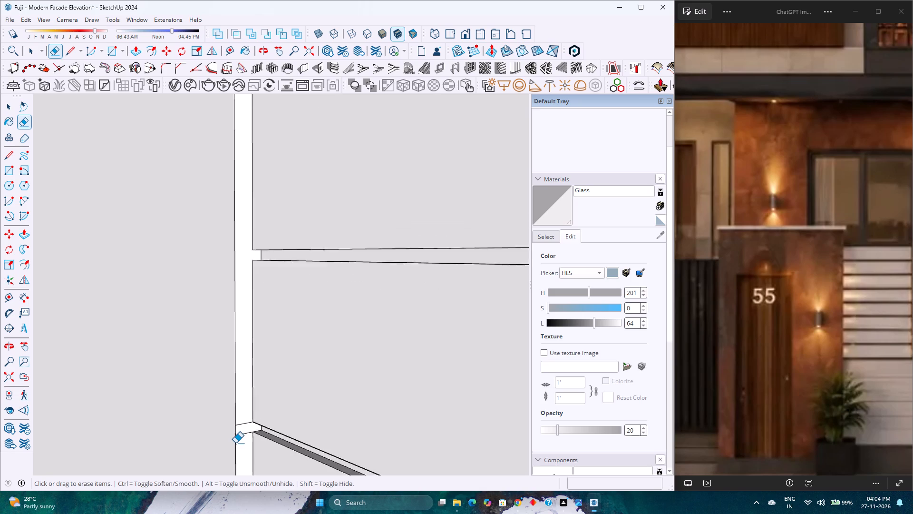
scroll(235, 443, "down", 2)
scroll(235, 443, "up", 3)
scroll(235, 443, "down", 3)
scroll(235, 443, "up", 10)
left_click_drag(250, 396, 250, 396)
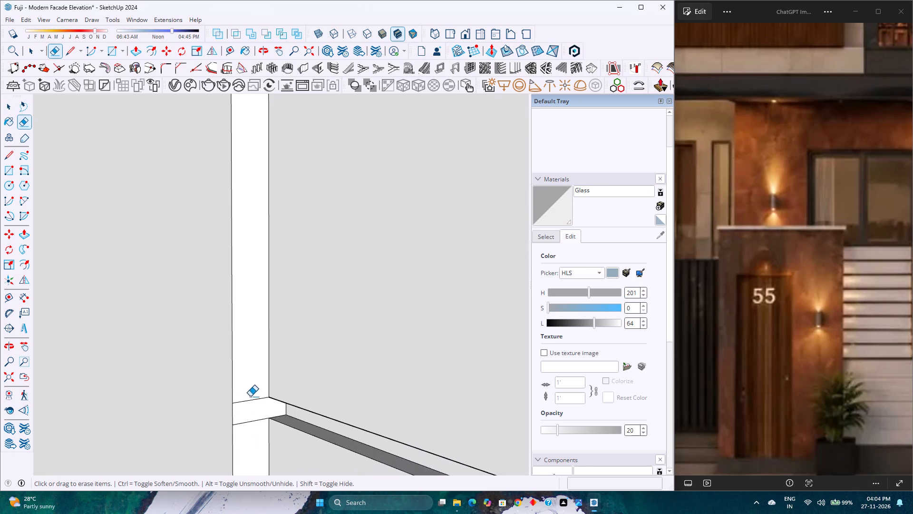
left_click_drag(250, 396, 257, 425)
scroll(216, 381, "down", 11)
scroll(214, 399, "down", 10)
Erase the remaining short edges on the plain panel's side face at the lowest groove and at the slats' bottom edge.
scroll(233, 443, "up", 14)
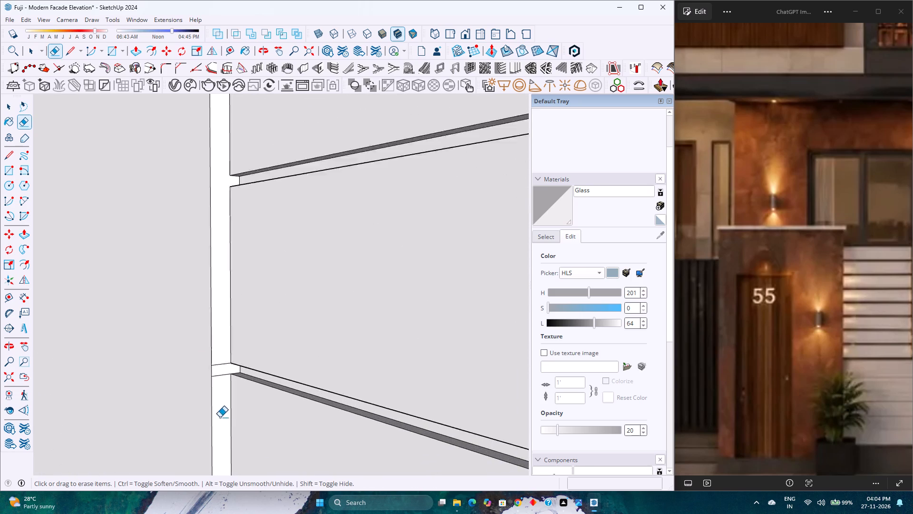
scroll(220, 417, "up", 1)
left_click_drag(218, 353, 218, 369)
scroll(217, 346, "down", 4)
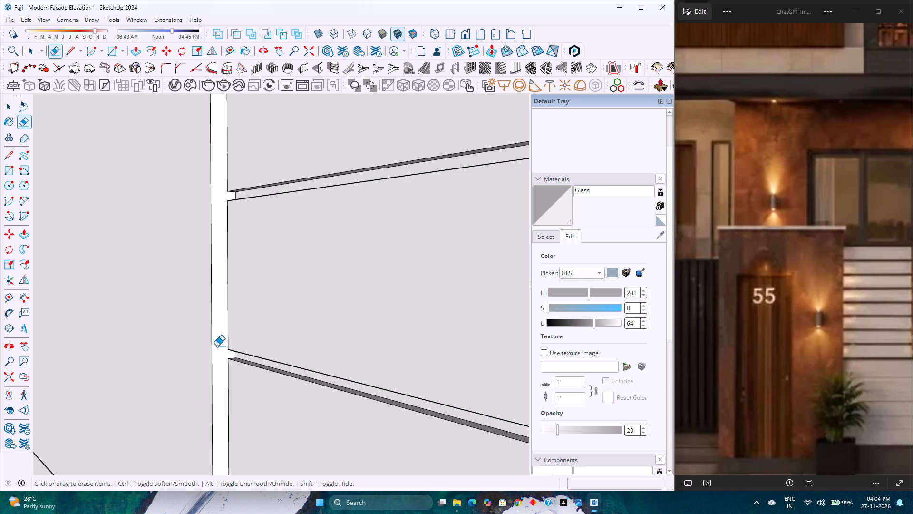
scroll(217, 346, "down", 10)
scroll(225, 439, "up", 7)
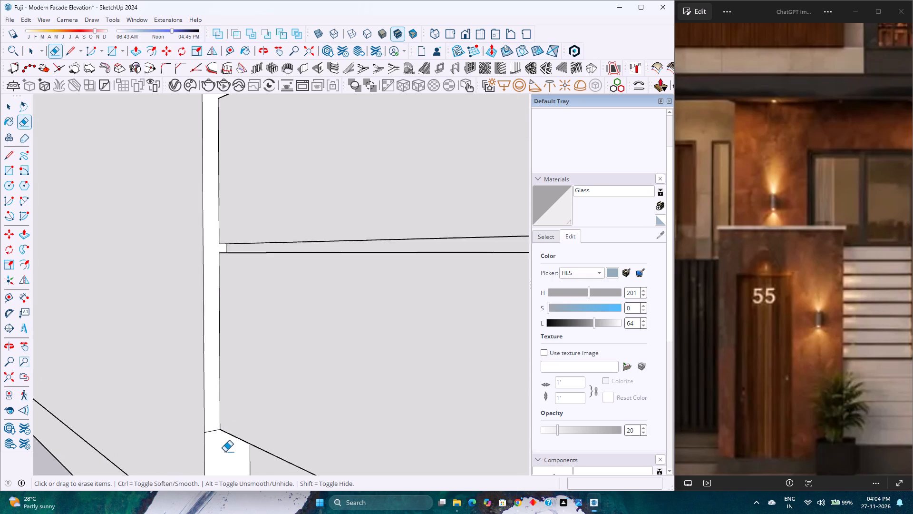
scroll(225, 452, "up", 9)
left_click_drag(197, 398, 196, 410)
scroll(196, 409, "down", 5)
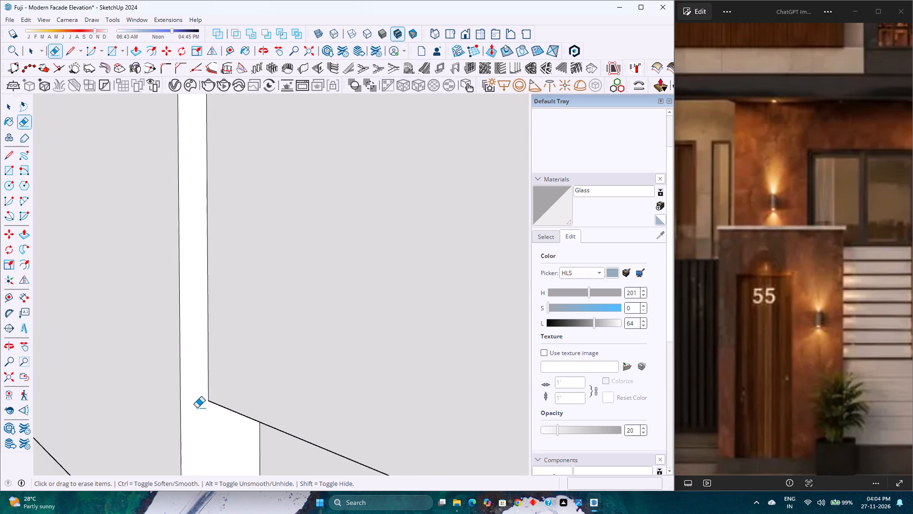
scroll(197, 408, "down", 17)
middle_click_drag(200, 405, 299, 396)
middle_click(299, 396)
scroll(277, 392, "down", 4)
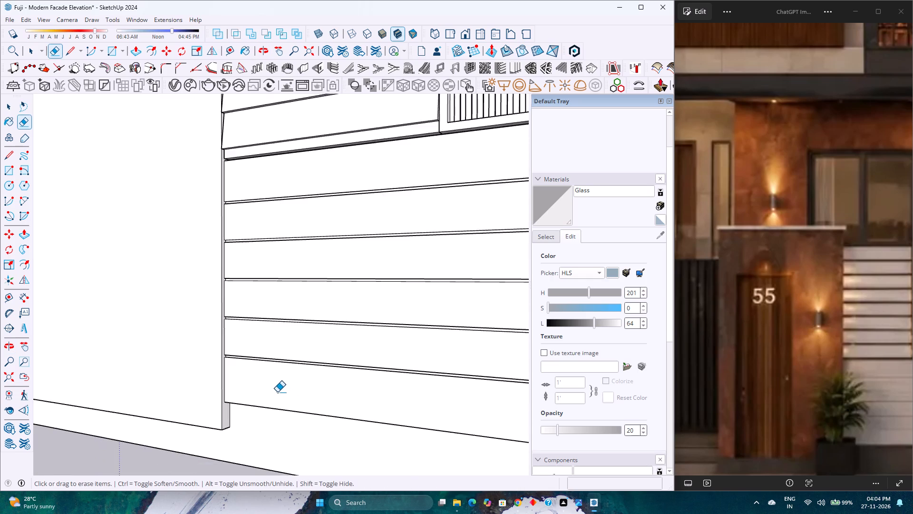
scroll(277, 392, "down", 8)
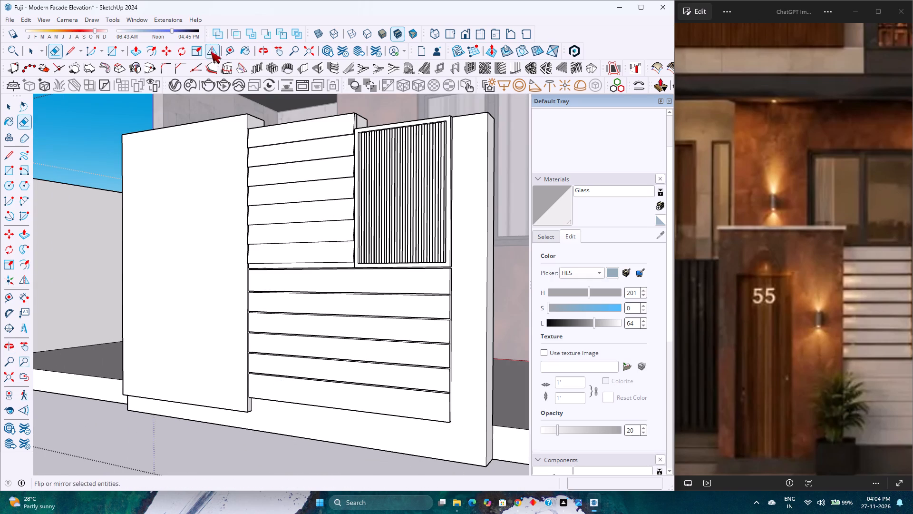
Place a vertical guide on the plain panel, 5" in from its outer edge opposite the slats.
left_click(233, 53)
middle_click_drag(182, 375, 239, 377)
middle_click(239, 377)
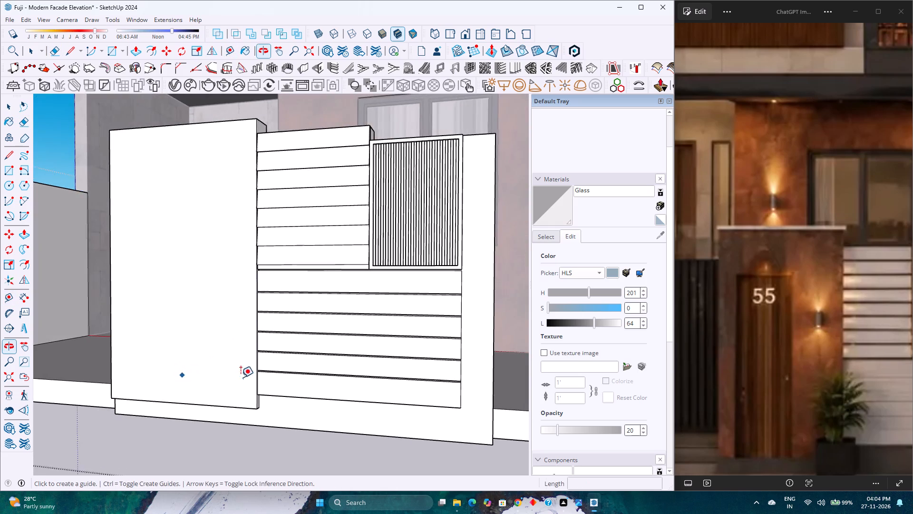
scroll(252, 370, "down", 5)
middle_click_drag(244, 369, 319, 377)
scroll(282, 367, "down", 3)
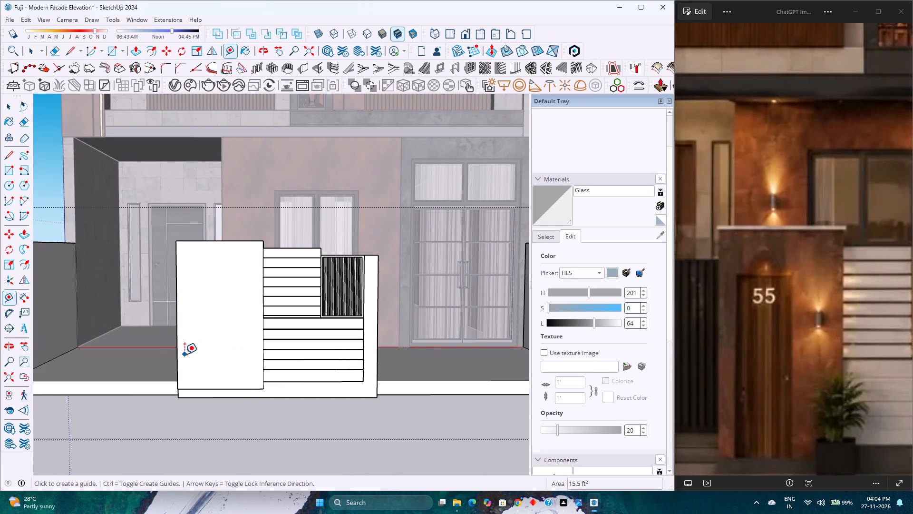
left_click(179, 348)
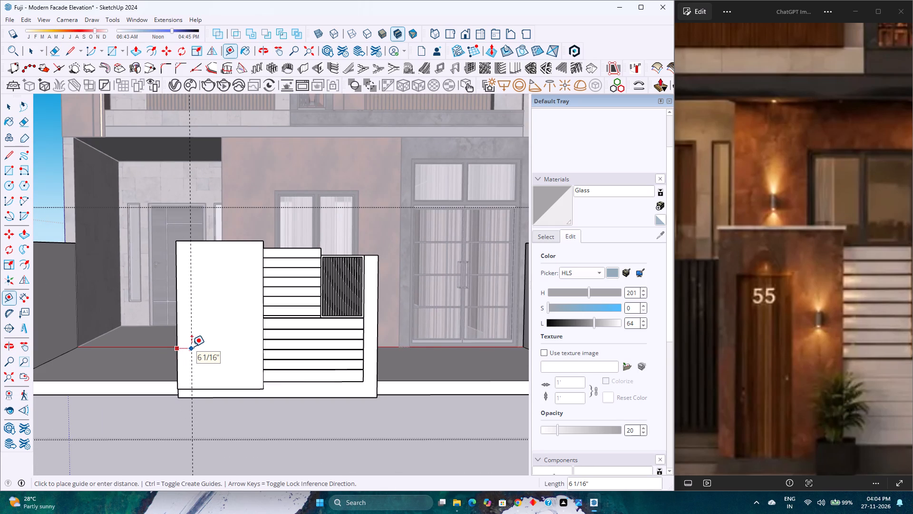
key("6")
key("Return")
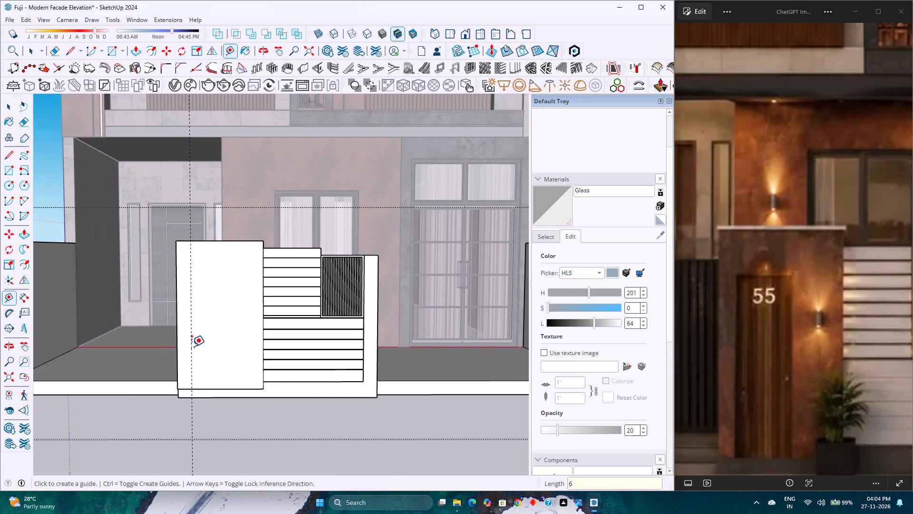
key("5")
key("Return")
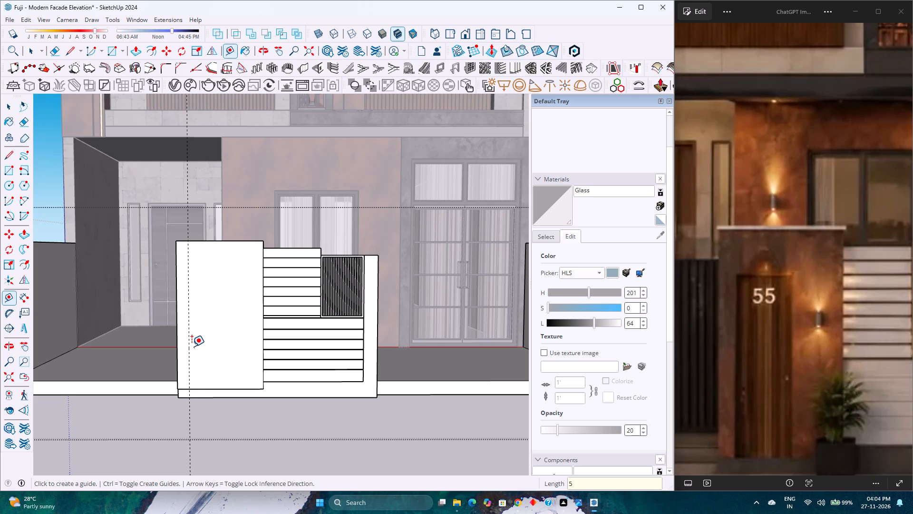
Place a horizontal guide on the plain panel, 4' above its bottom edge.
scroll(219, 389, "up", 2)
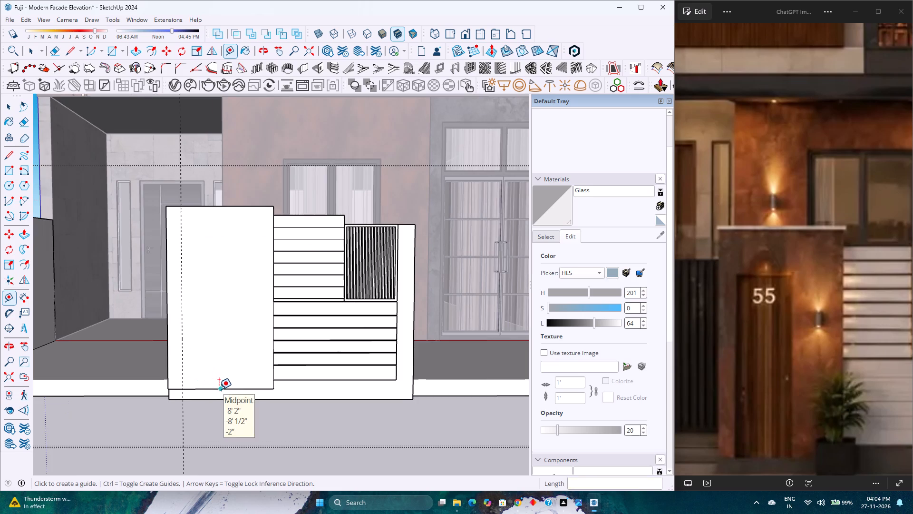
left_click(231, 389)
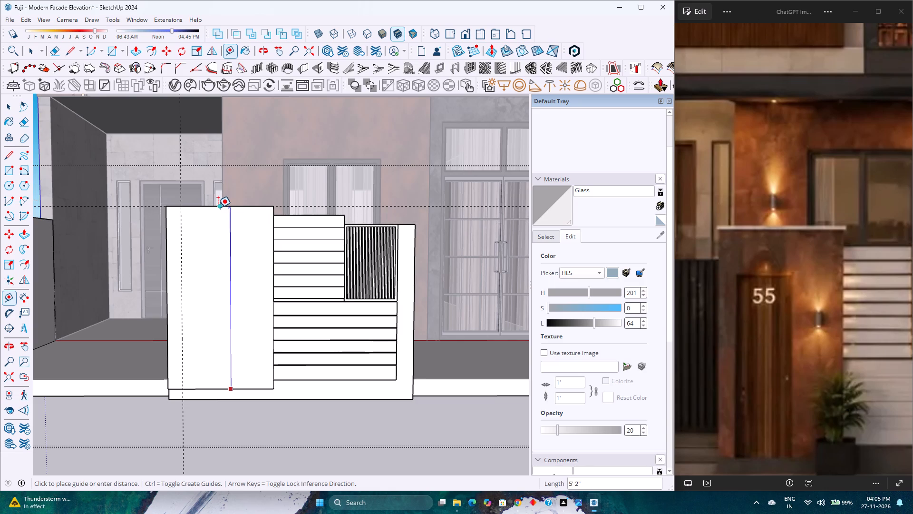
type("4'")
key("9")
key("Return")
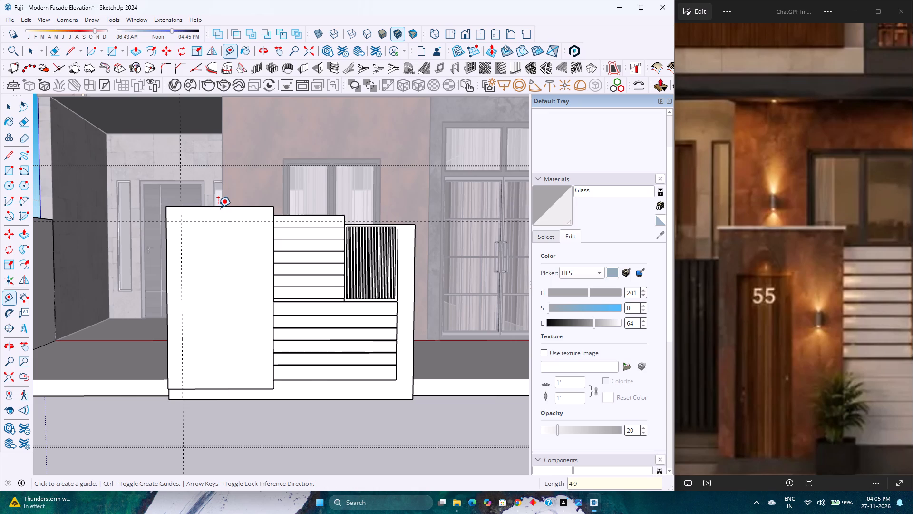
type("4'6")
key("Return")
type("4'3")
key("Return")
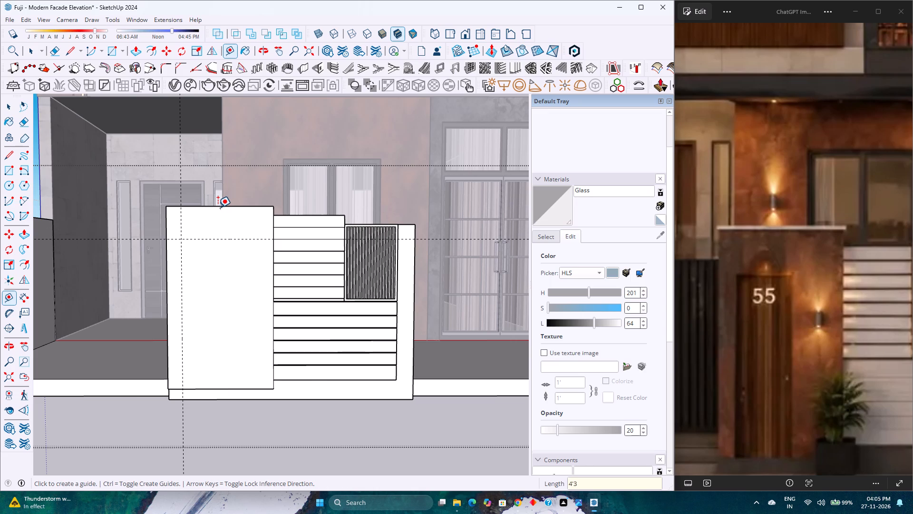
type("4'")
key("Return")
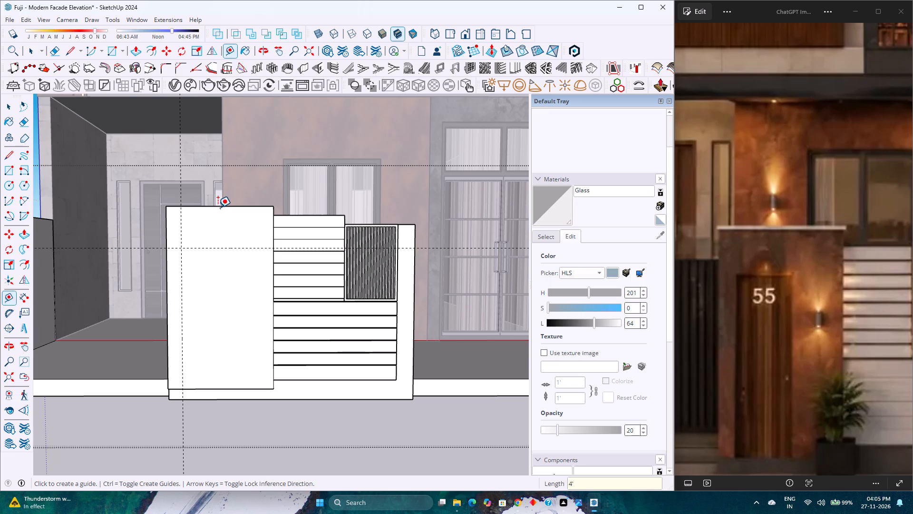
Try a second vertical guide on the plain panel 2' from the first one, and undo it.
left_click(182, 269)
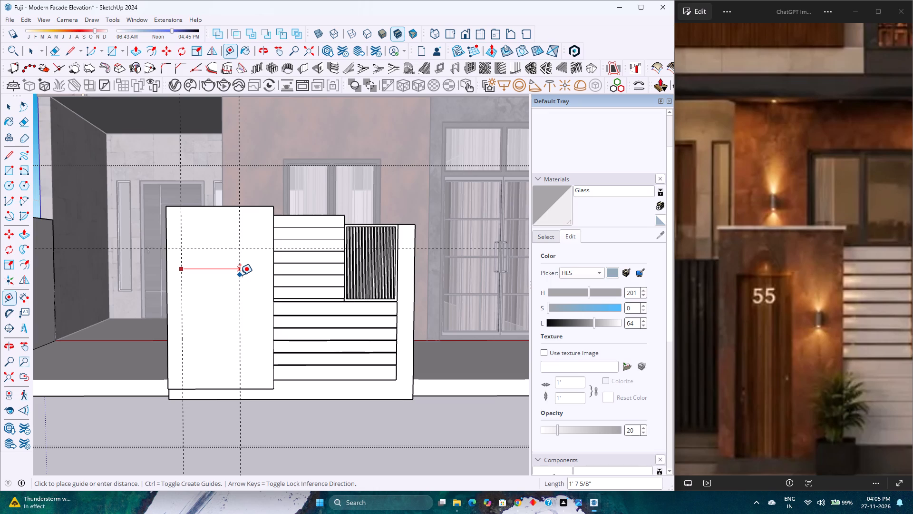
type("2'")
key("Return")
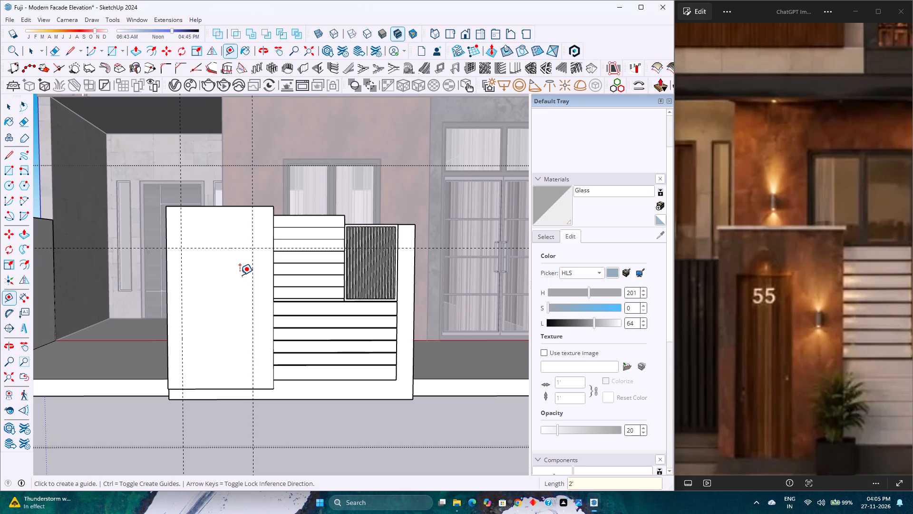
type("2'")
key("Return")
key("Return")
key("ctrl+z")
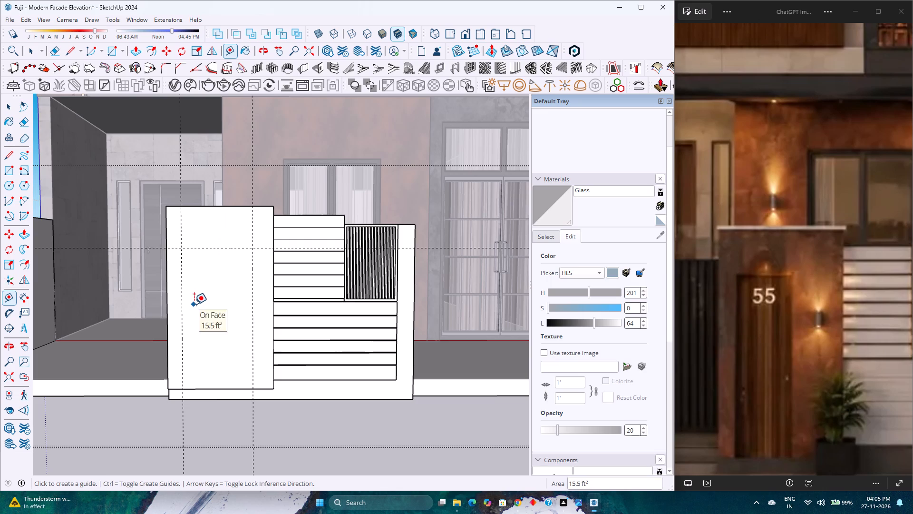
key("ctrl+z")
Place a second vertical guide on the plain panel, 1'6" from the first vertical guide towards the slats.
left_click(185, 295)
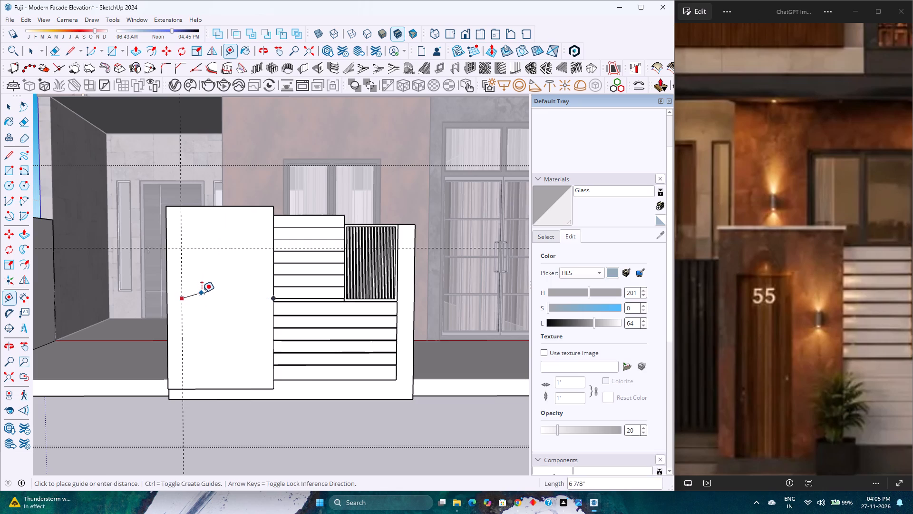
key("Escape")
left_click(184, 275)
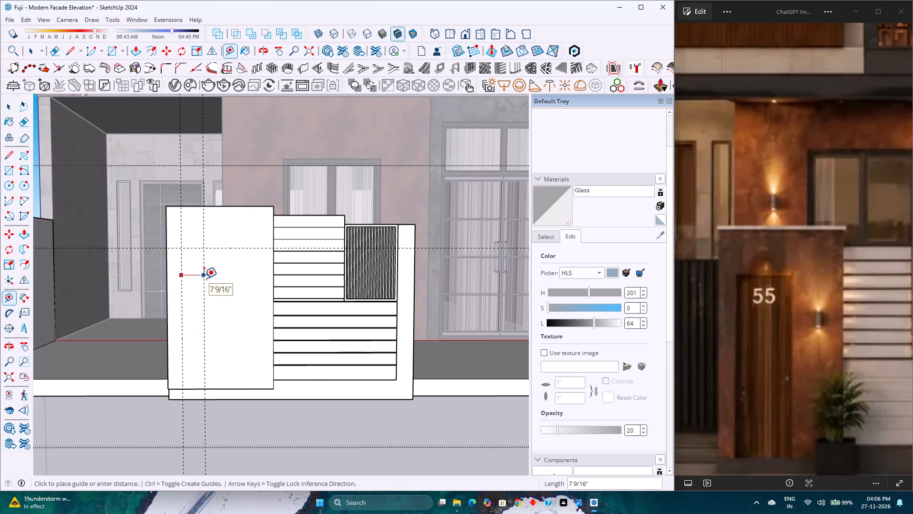
type("1'6")
key("Return")
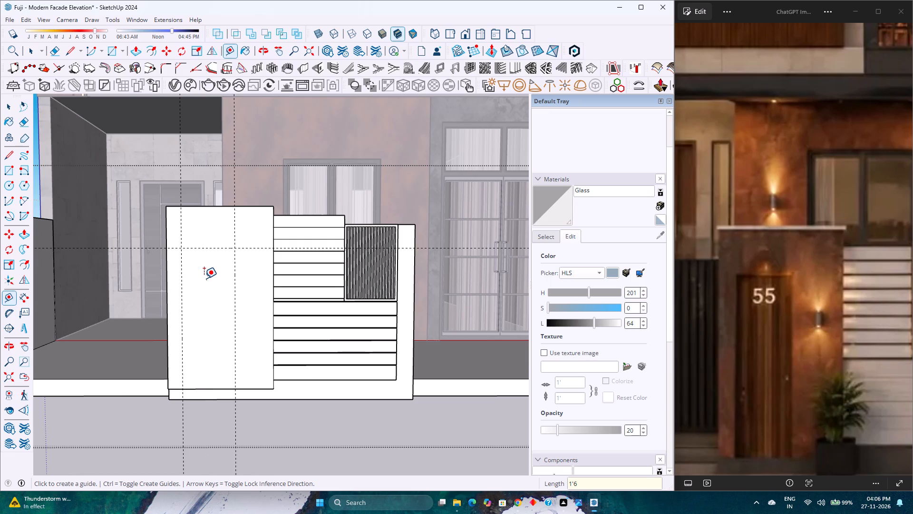
Reset the second vertical guide's spacing from the first one, trying 1' and 1'2" and settling on 1'4".
type("1'")
key("Return")
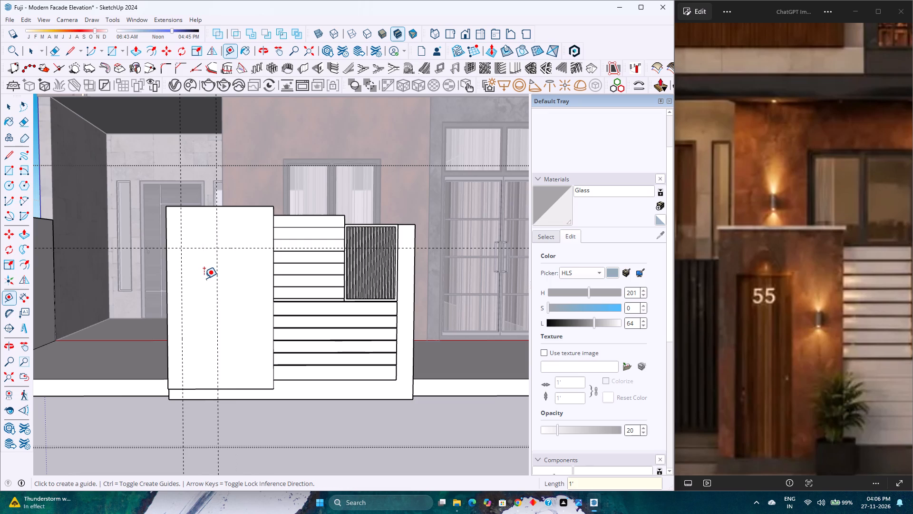
type("1'2")
key("Return")
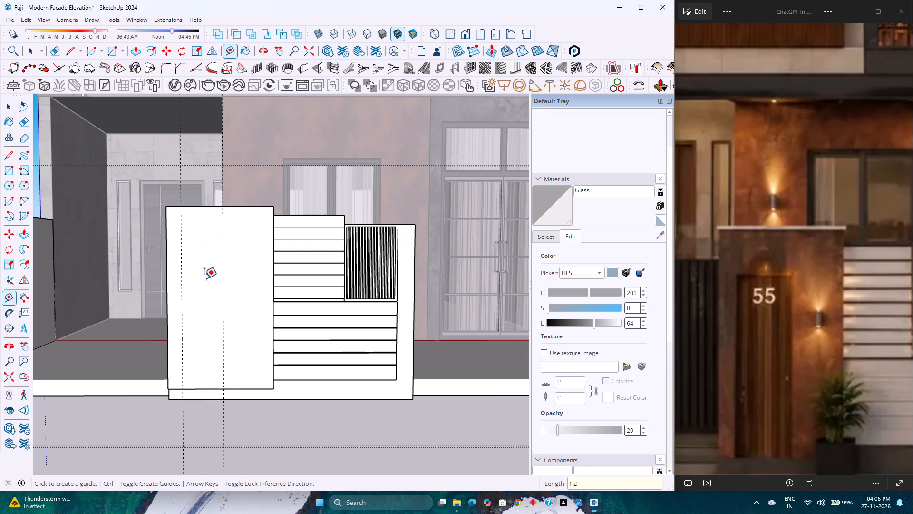
type("1'4")
key("Return")
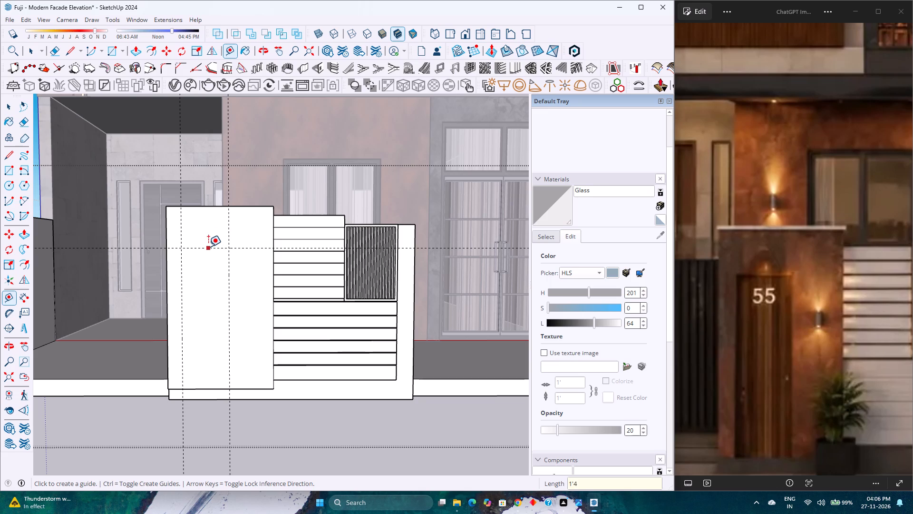
Draw a tall rectangle on the plain panel between the two vertical guides, from the 4' horizontal guide down to the panel's bottom edge.
scroll(214, 245, "down", 7)
scroll(207, 263, "up", 4)
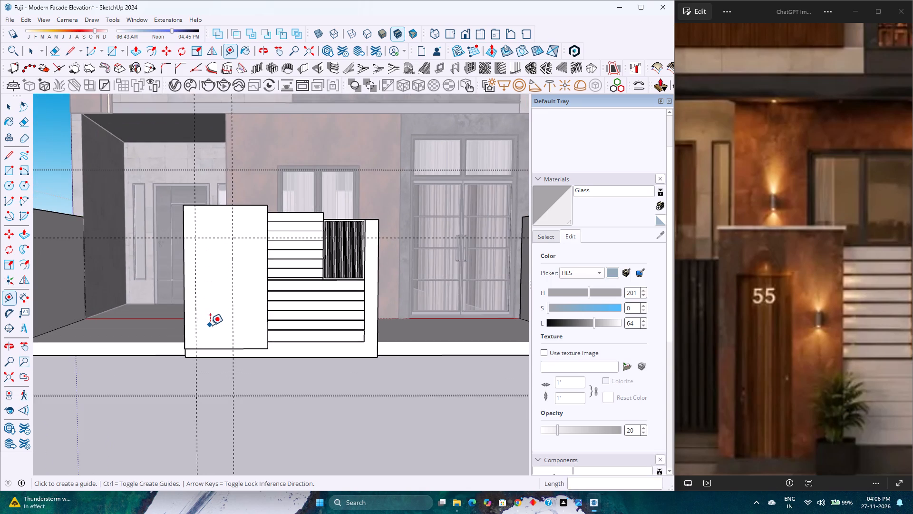
scroll(210, 325, "up", 3)
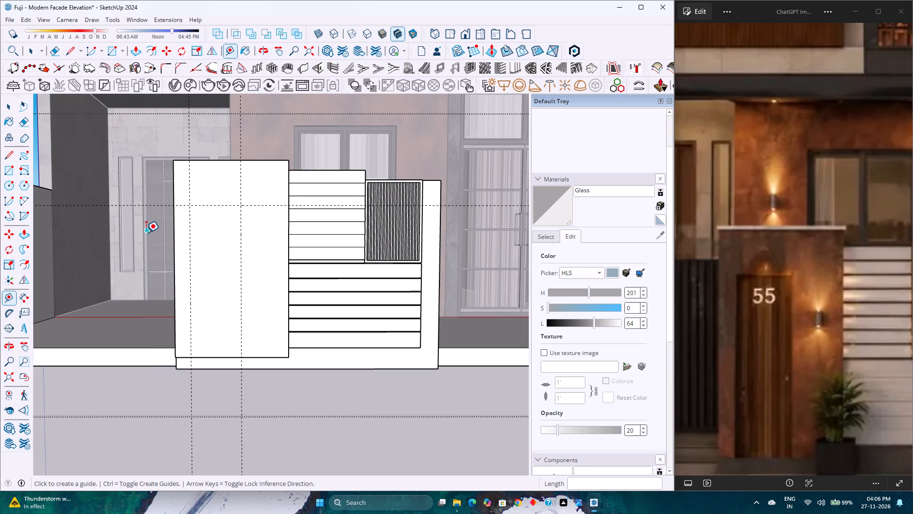
left_click(113, 53)
left_click(190, 207)
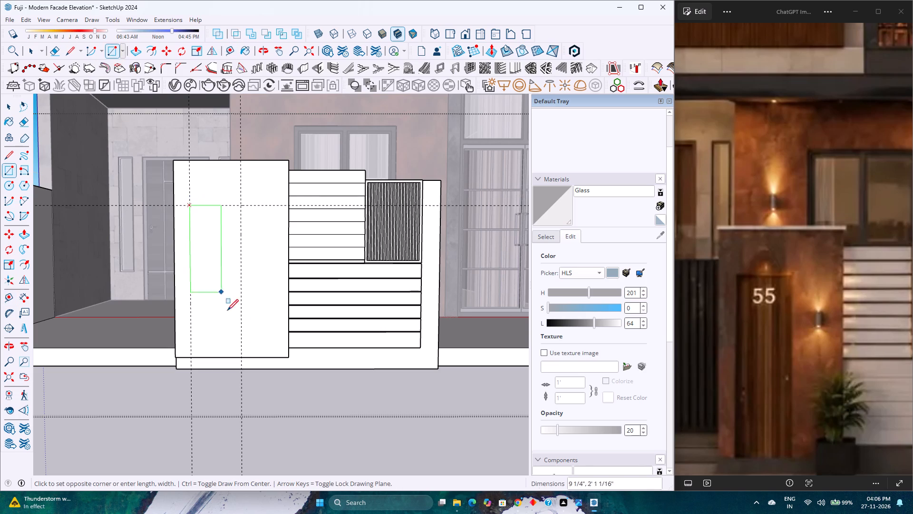
left_click(242, 356)
Push the tall rectangle's face back into the plain panel to form a recess, entering a distance of 3".
scroll(230, 312, "up", 2)
middle_click_drag(228, 312, 205, 348)
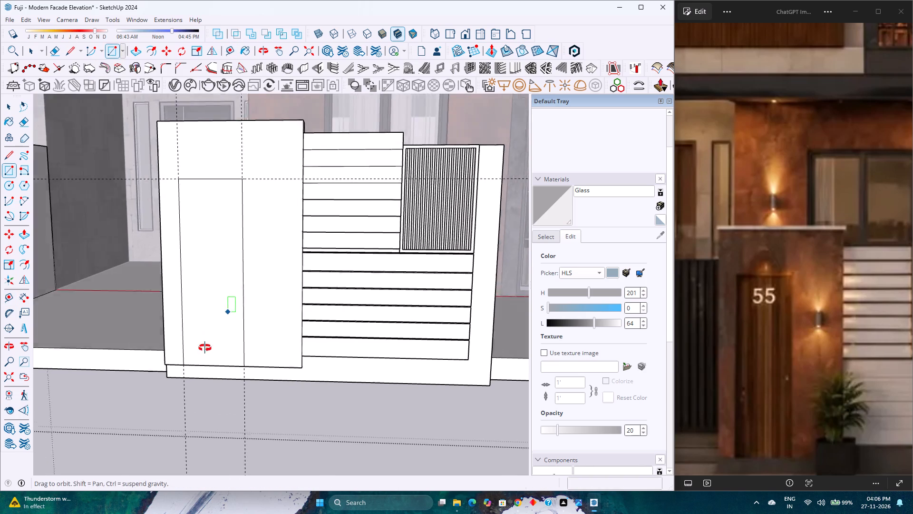
middle_click_drag(205, 348, 205, 349)
key("p")
left_click(220, 297)
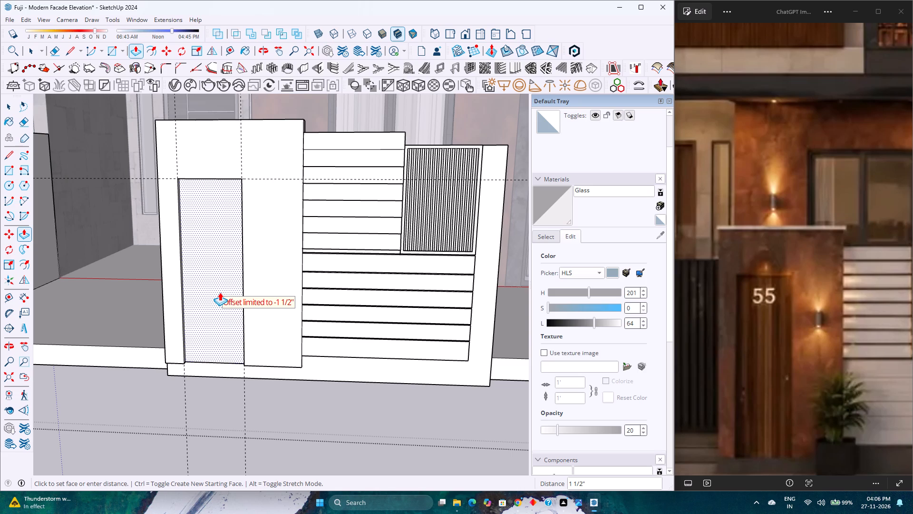
key("3")
key("Return")
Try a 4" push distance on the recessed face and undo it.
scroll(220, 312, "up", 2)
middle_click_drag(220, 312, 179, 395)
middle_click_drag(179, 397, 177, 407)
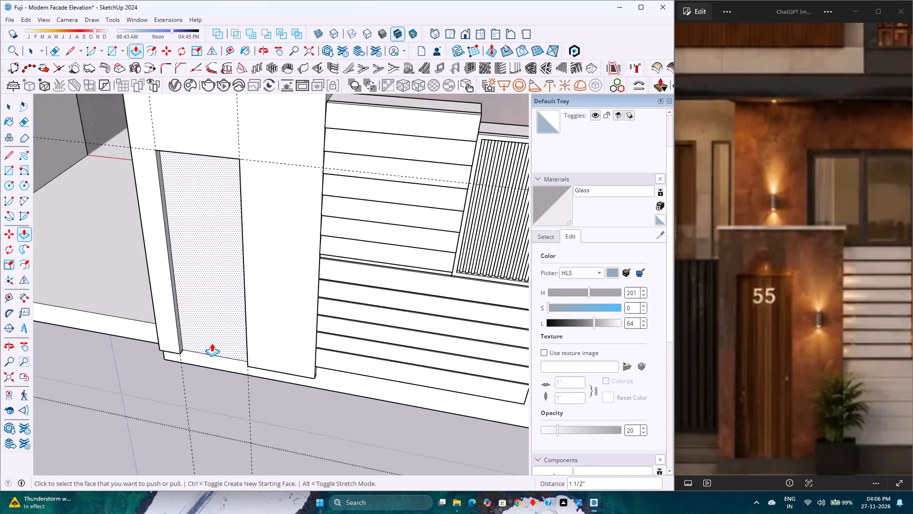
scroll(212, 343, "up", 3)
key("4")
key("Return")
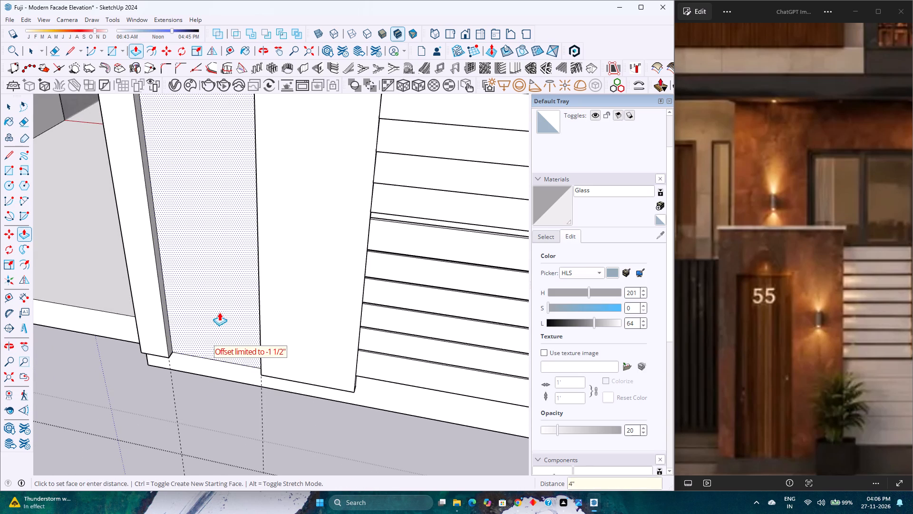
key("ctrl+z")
Push the recessed face deeper into the panel, trying 2" and settling on an additional distance of 1".
left_click(206, 324)
left_click(217, 306)
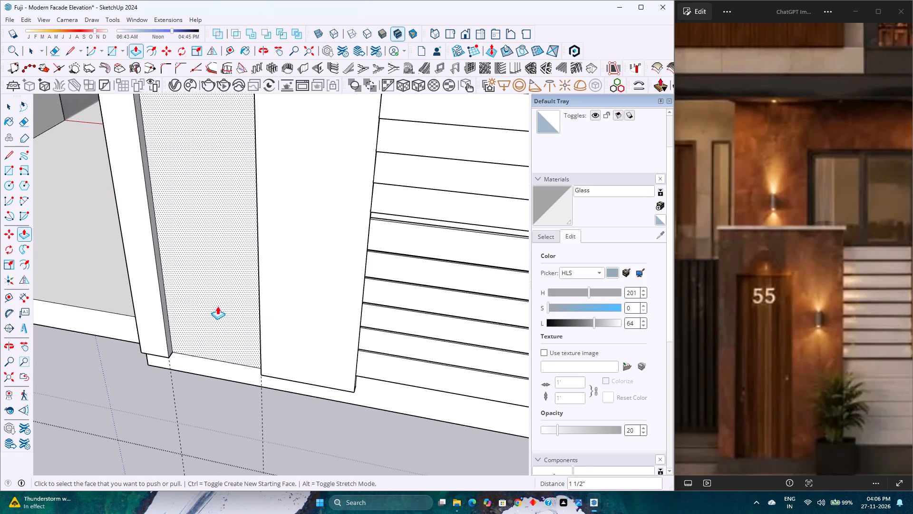
left_click(205, 331)
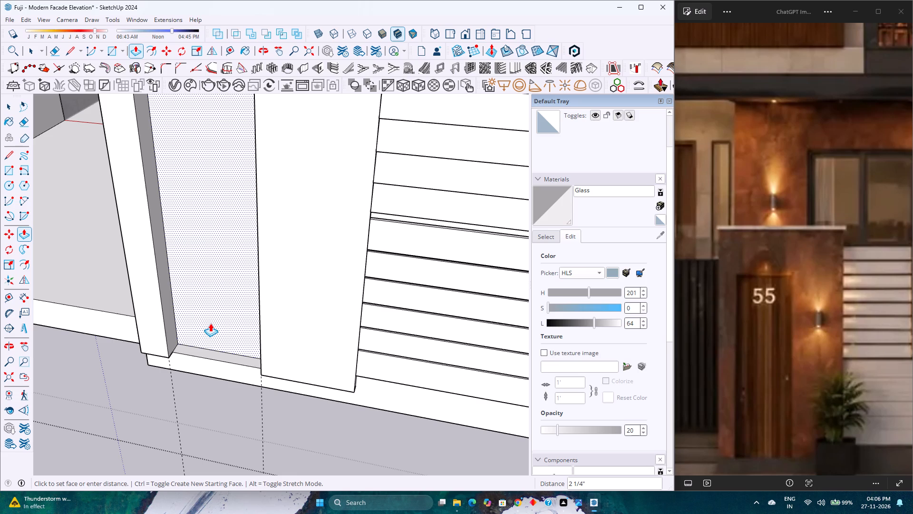
key("2")
key("Return")
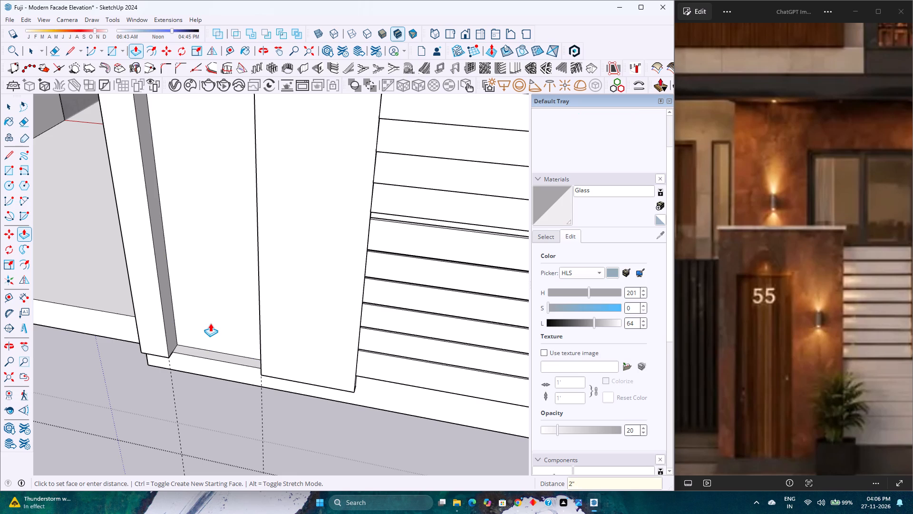
key("1")
key("Return")
key("space")
Examine the door-like recess from several angles and against the whole front boundary wall and facade.
scroll(209, 326, "down", 3)
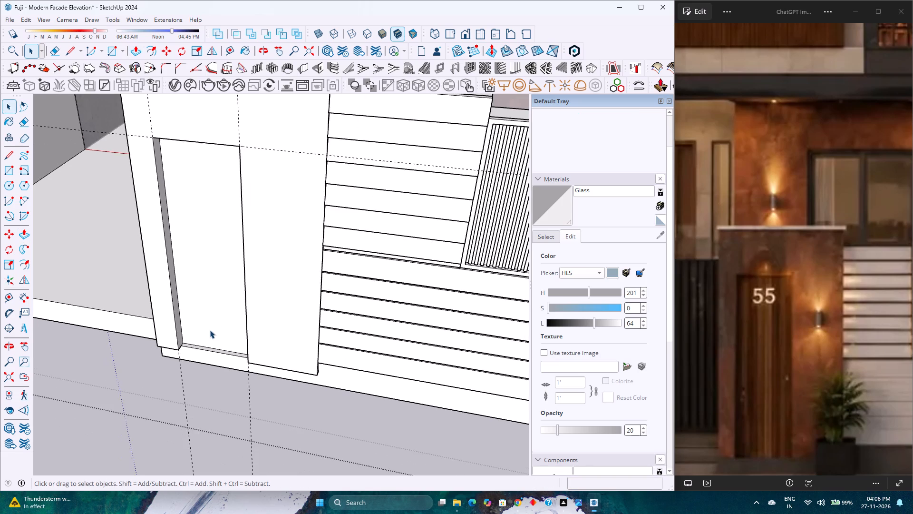
scroll(210, 330, "down", 1)
middle_click_drag(210, 332, 192, 392, "shift")
middle_click_drag(192, 385, 212, 306)
scroll(229, 278, "down", 7)
middle_click_drag(218, 292, 253, 245)
middle_click(255, 244)
scroll(263, 242, "down", 4)
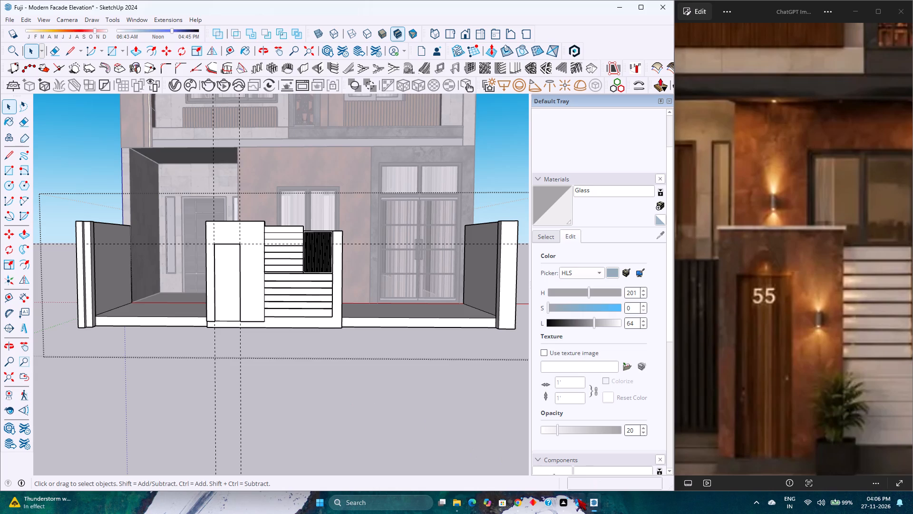
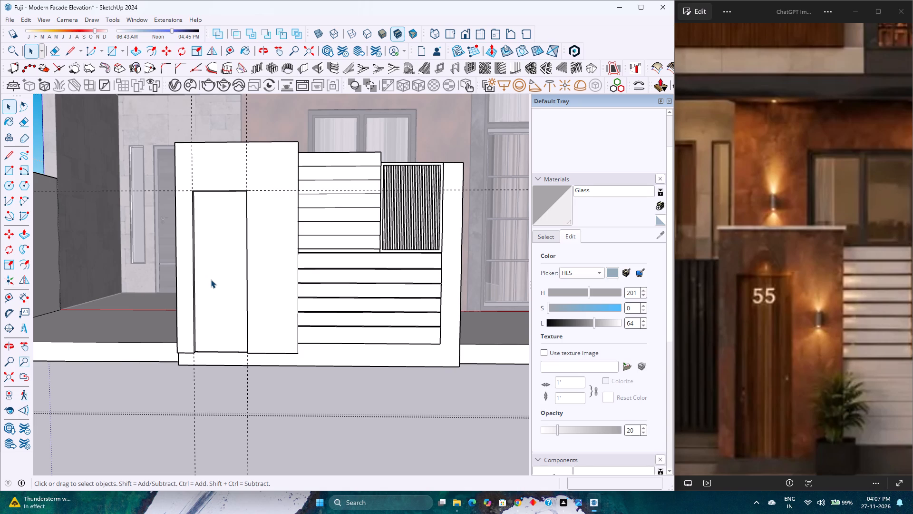
Draw a 0.25 by 0.25 square on the ledge at the base of the door recess, in its left back corner.
scroll(211, 279, "down", 3)
middle_click_drag(214, 346, 222, 301, "shift")
middle_click_drag(225, 316, 240, 451)
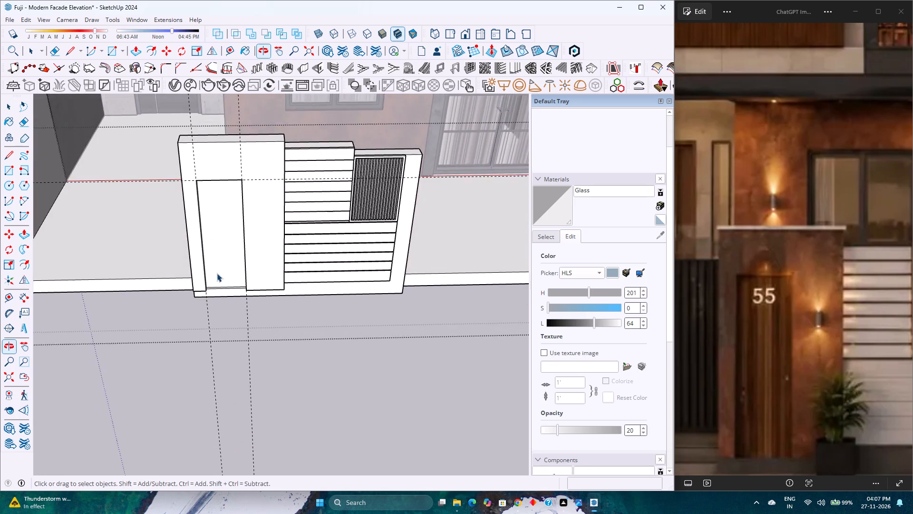
scroll(209, 260, "up", 10)
middle_click_drag(217, 316, 315, 401)
middle_click(316, 402)
scroll(292, 301, "up", 3)
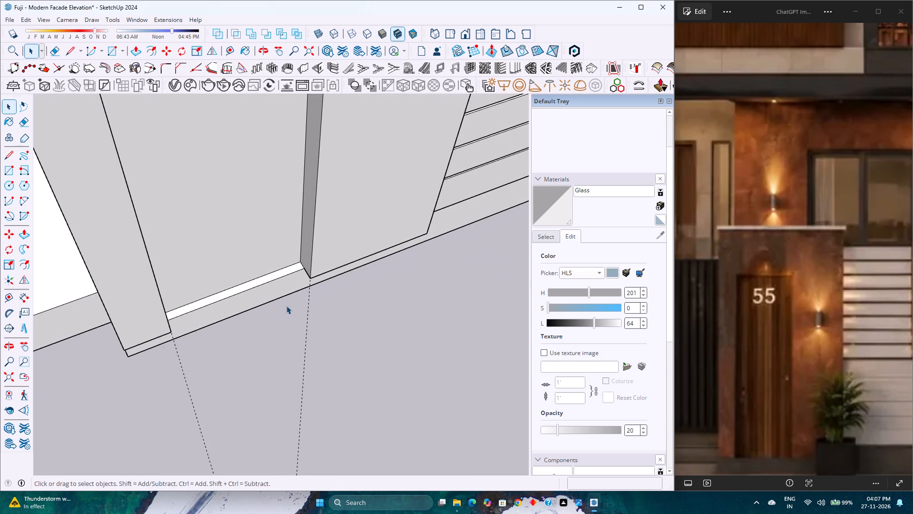
middle_click_drag(282, 306, 191, 326)
middle_click(191, 326)
scroll(170, 241, "up", 5)
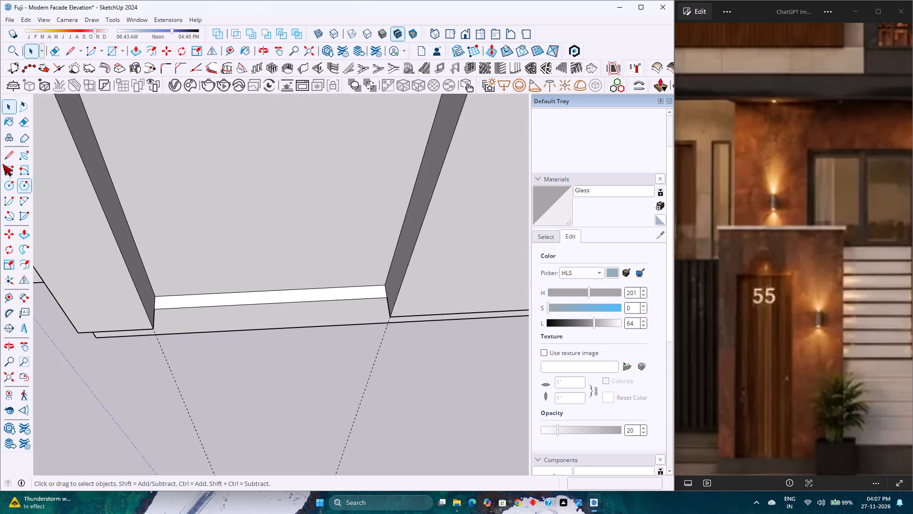
left_click(10, 174)
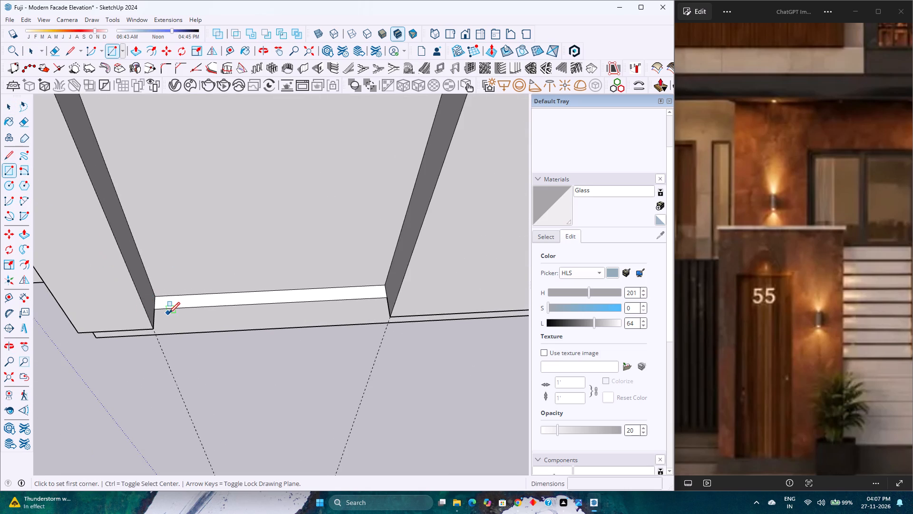
scroll(169, 313, "up", 2)
left_click(154, 292)
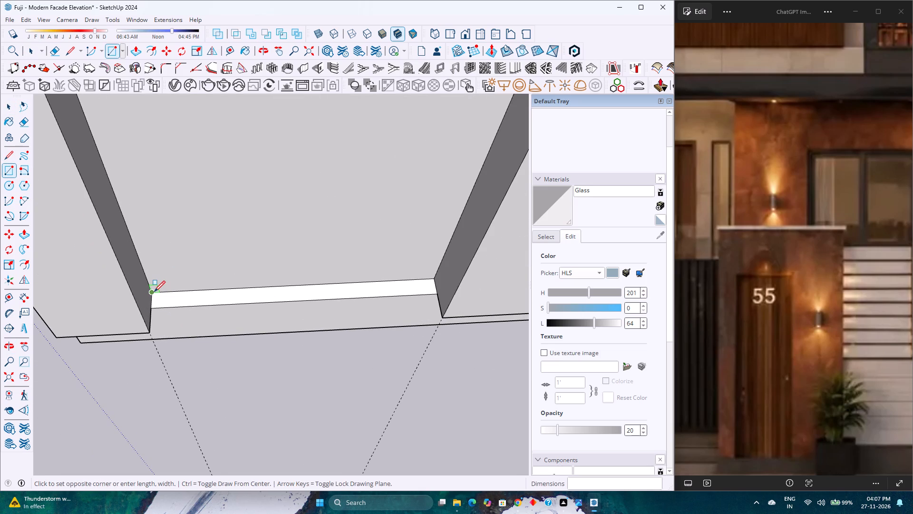
key("Escape")
left_click(155, 292)
key("0")
key("period")
key("2")
key("5")
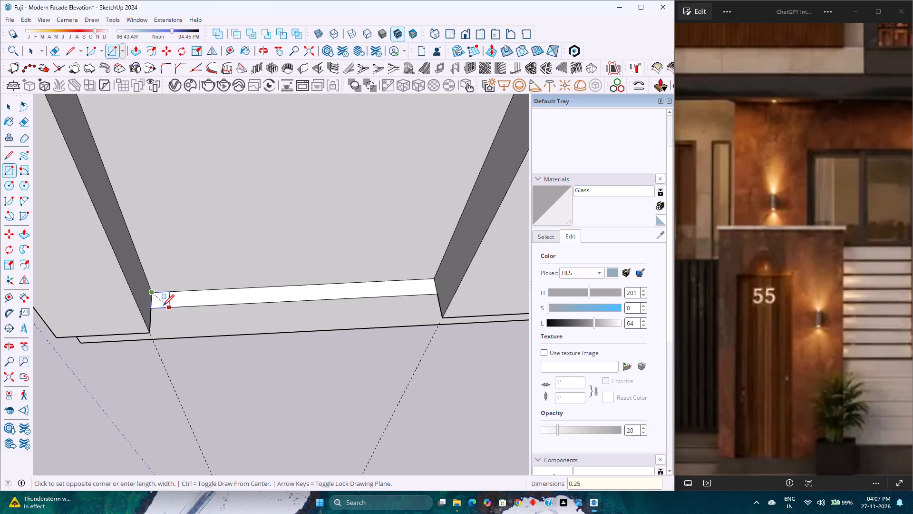
key("comma")
type("0.2")
key("5")
key("Return")
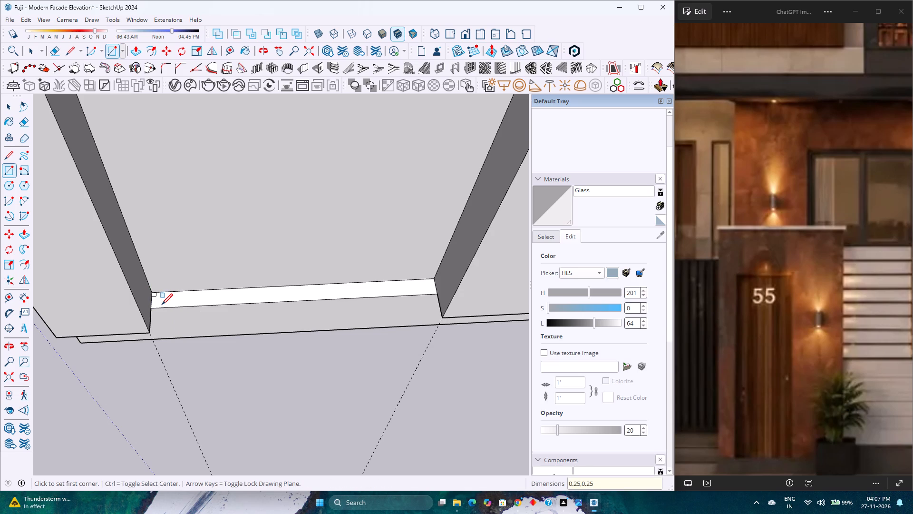
key("space")
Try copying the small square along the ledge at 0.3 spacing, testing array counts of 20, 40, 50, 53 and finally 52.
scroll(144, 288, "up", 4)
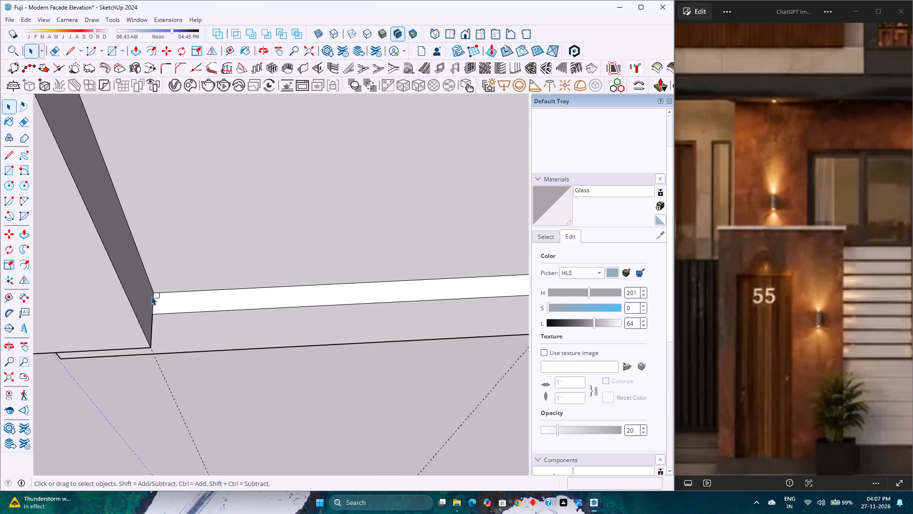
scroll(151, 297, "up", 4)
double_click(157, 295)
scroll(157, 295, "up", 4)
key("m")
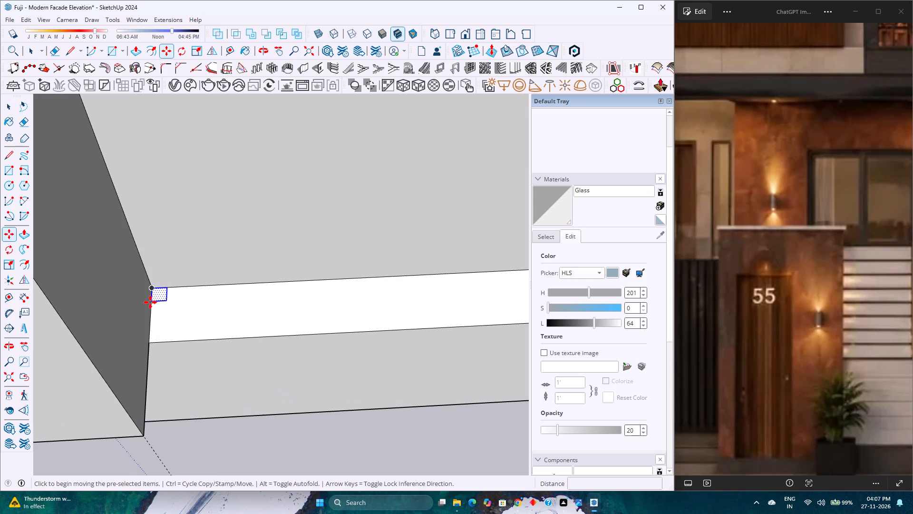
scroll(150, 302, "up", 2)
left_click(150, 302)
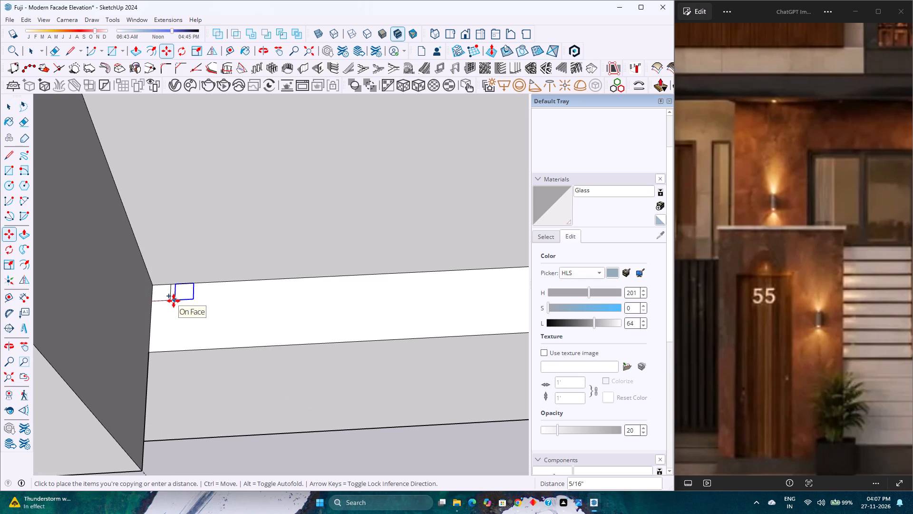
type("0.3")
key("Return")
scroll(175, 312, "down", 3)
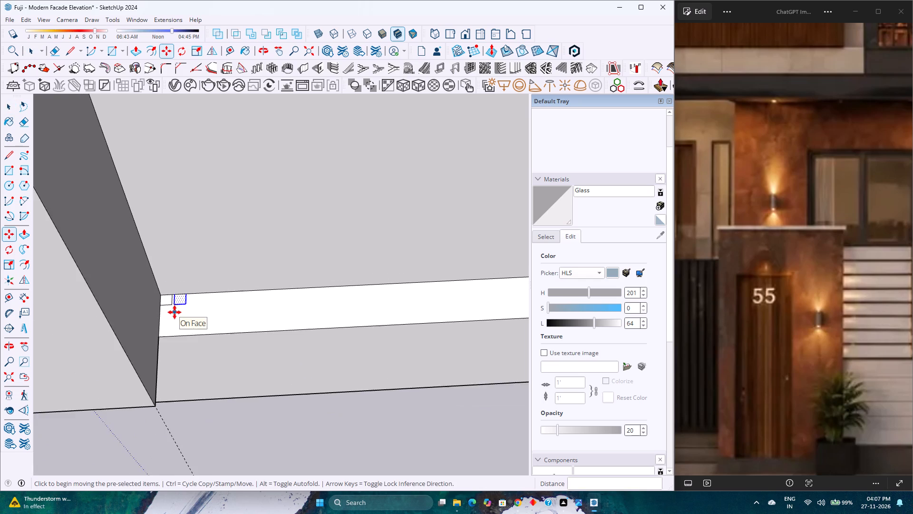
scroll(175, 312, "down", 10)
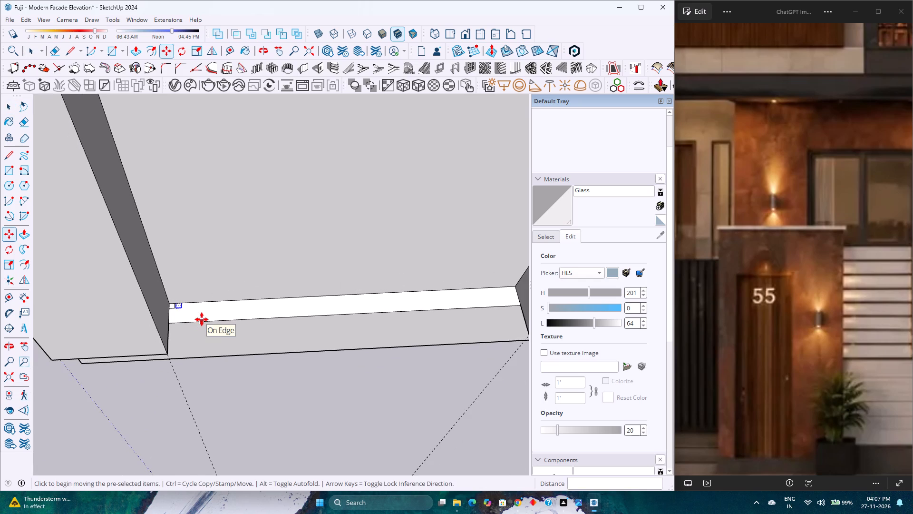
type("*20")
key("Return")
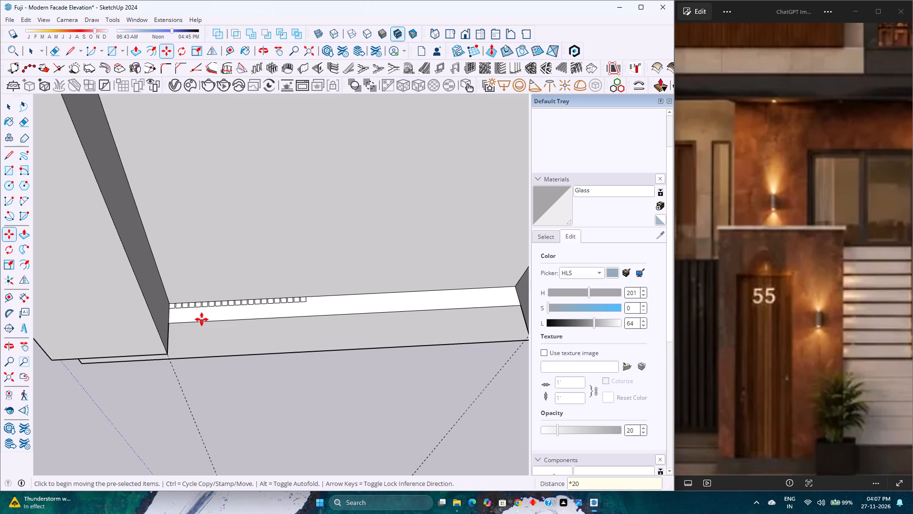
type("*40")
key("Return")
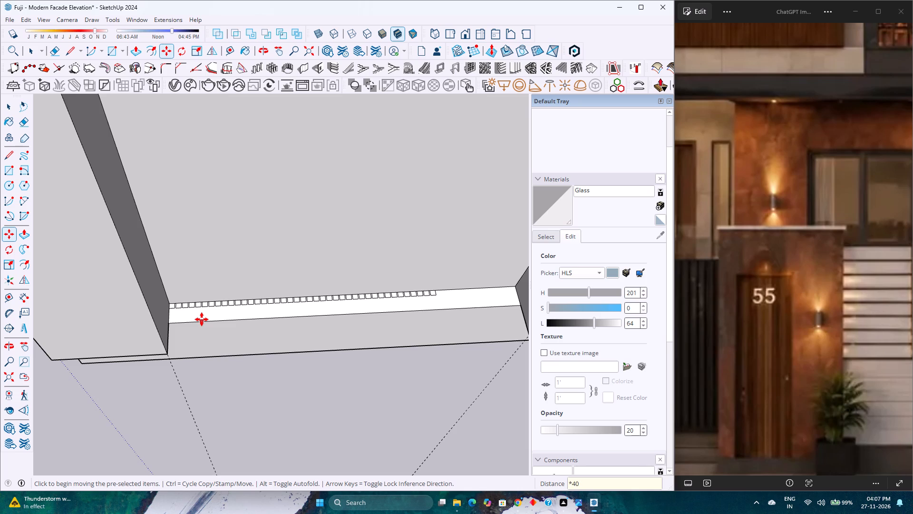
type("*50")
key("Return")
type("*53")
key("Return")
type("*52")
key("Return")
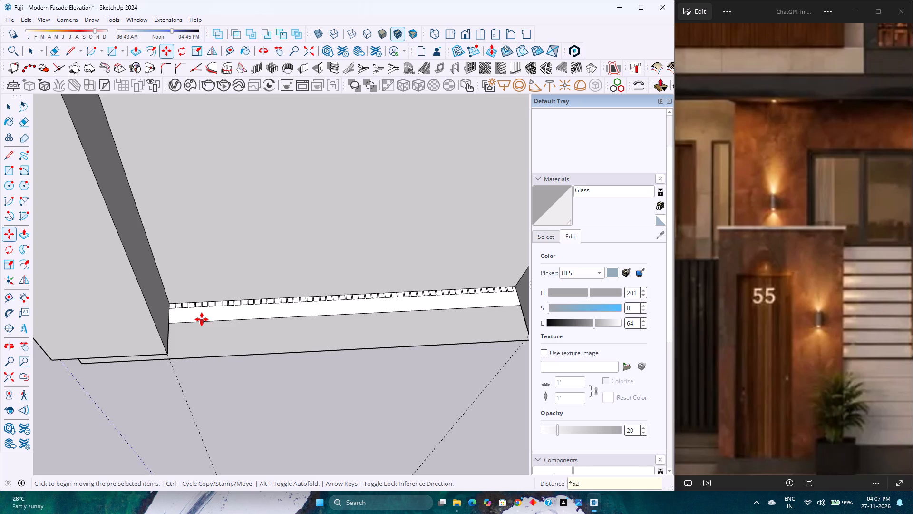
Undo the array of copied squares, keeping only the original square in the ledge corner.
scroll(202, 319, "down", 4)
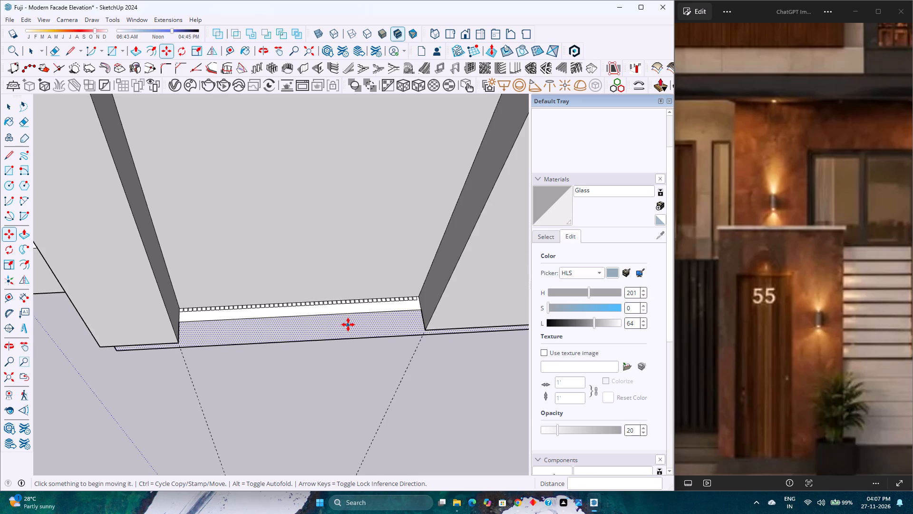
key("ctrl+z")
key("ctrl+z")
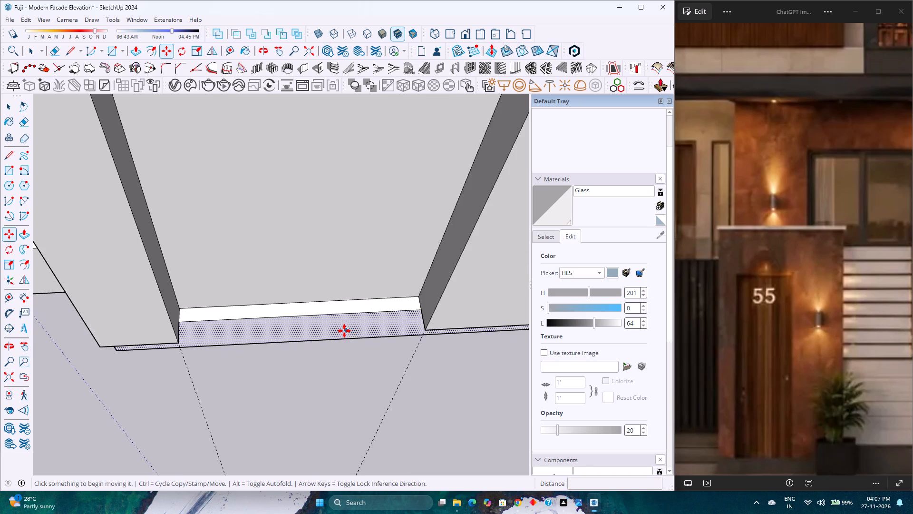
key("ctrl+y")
Group the small corner square and make it a component named 9, replacing the existing definition of that name.
key("space")
scroll(193, 311, "up", 2)
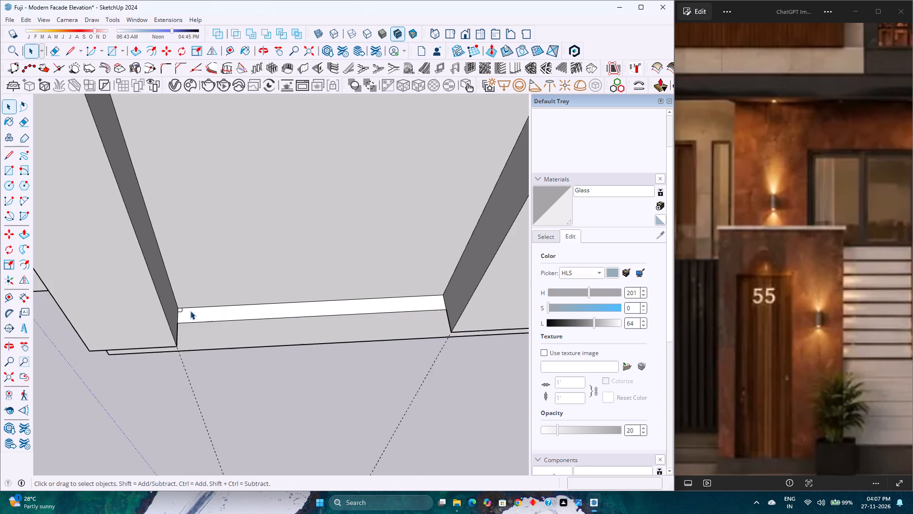
scroll(190, 311, "up", 6)
double_click(176, 311)
right_click(176, 311)
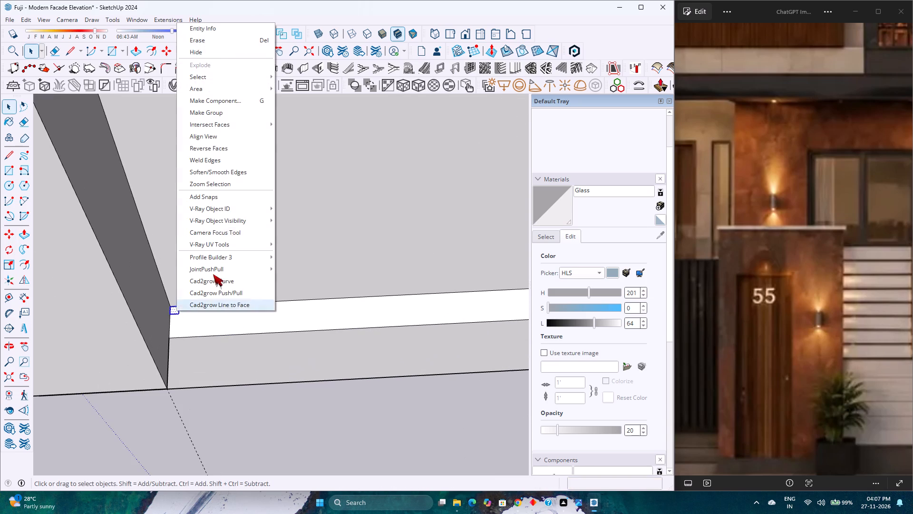
left_click(230, 102)
key("9")
key("Return")
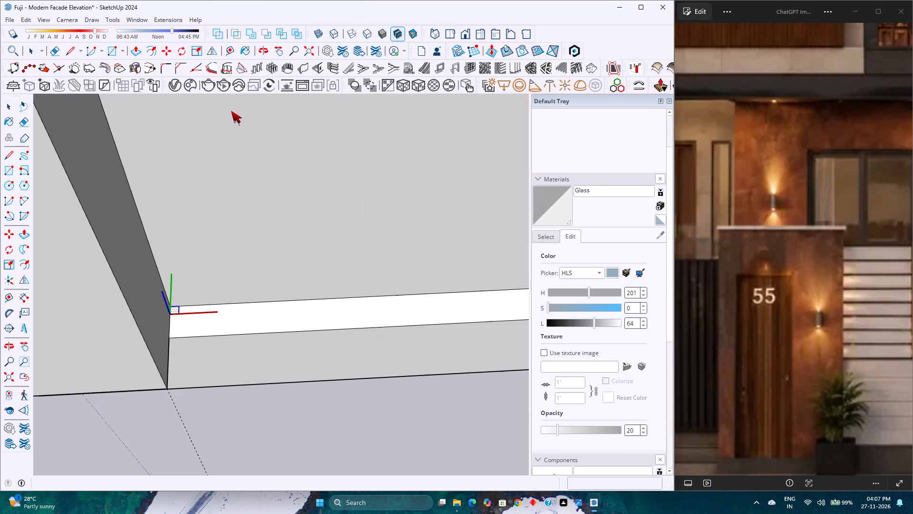
double_click(175, 310)
right_click(175, 310)
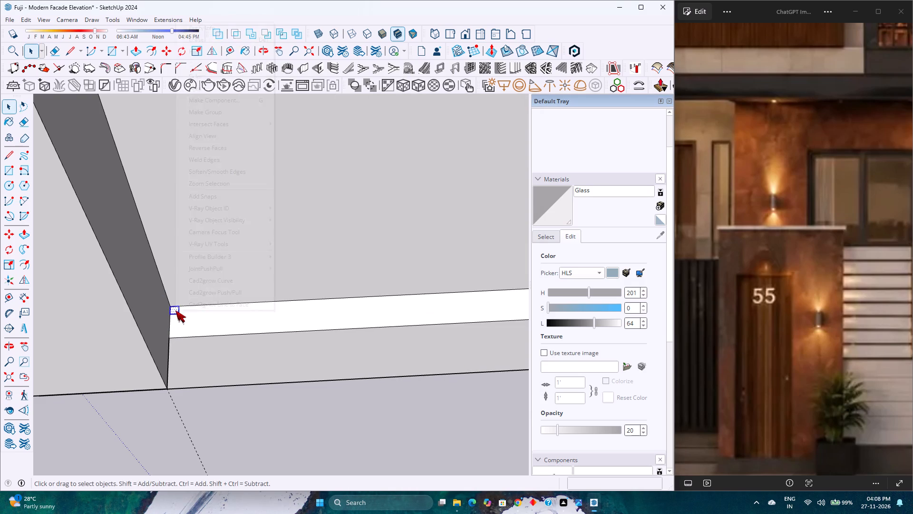
left_click(239, 115)
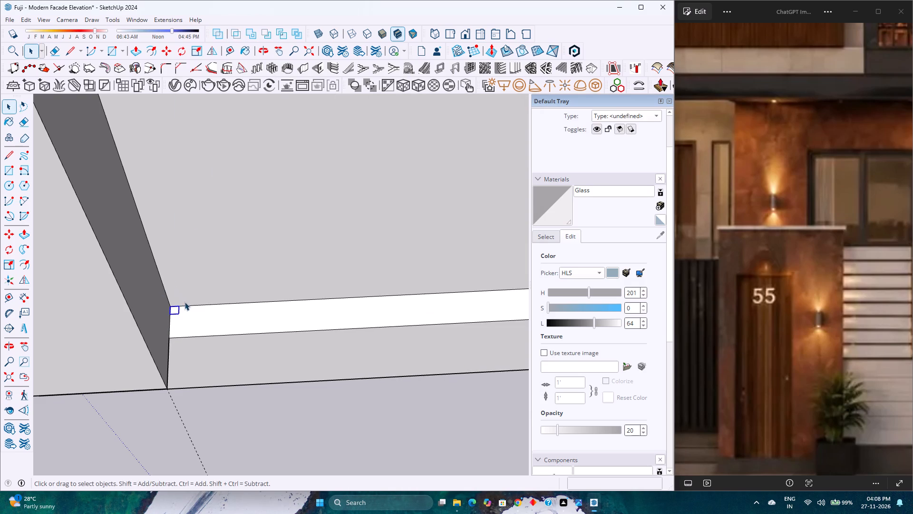
right_click(175, 309)
left_click(257, 147)
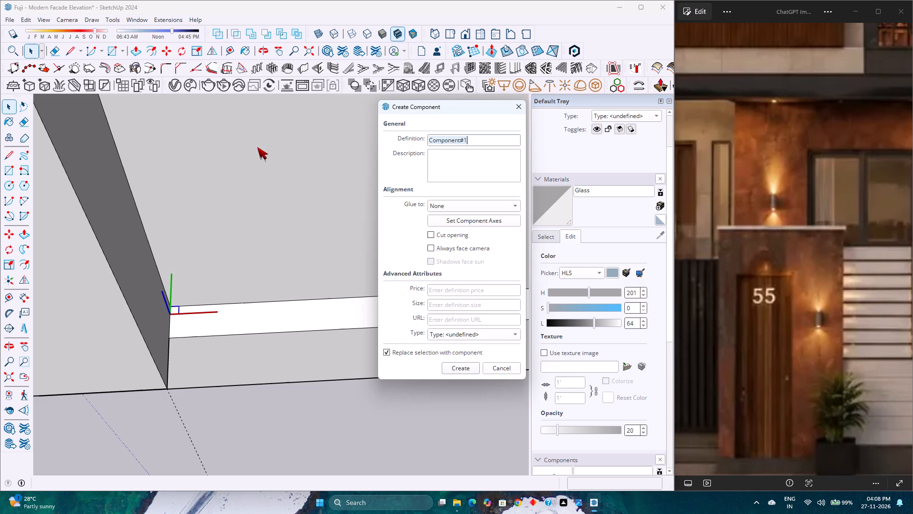
key("9")
key("Return")
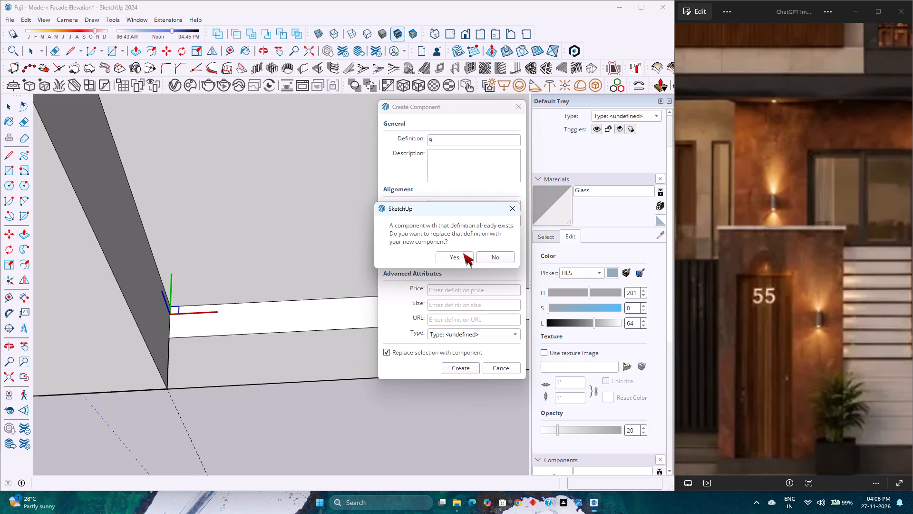
left_click(460, 254)
Copy the square component along the red axis to the ledge's opposite end and fill the span with a /50 divided array.
key("m")
scroll(164, 315, "up", 2)
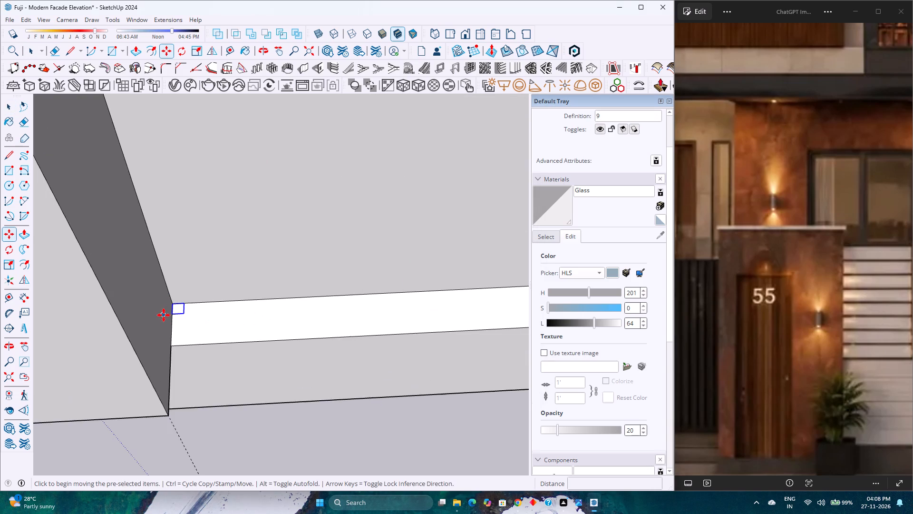
scroll(164, 315, "up", 4)
left_click(175, 316)
scroll(175, 316, "down", 4)
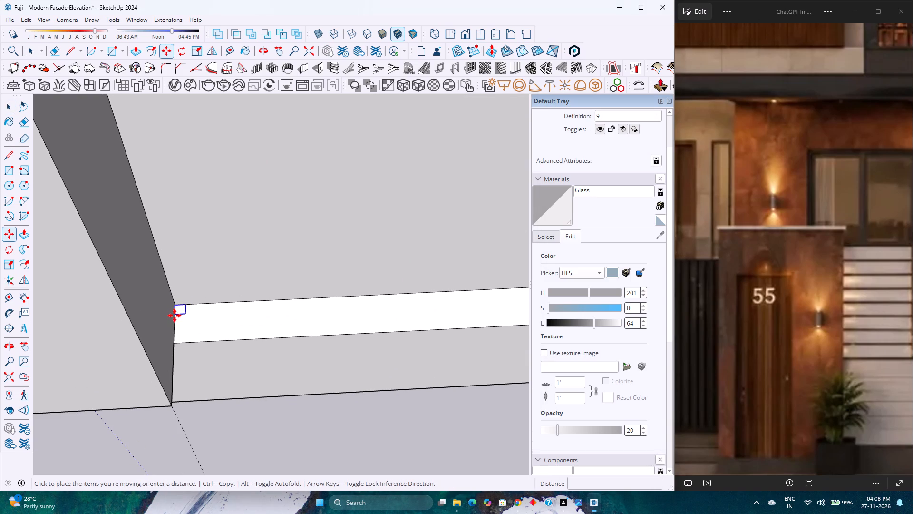
key("Escape")
left_click(184, 314)
scroll(184, 314, "down", 8)
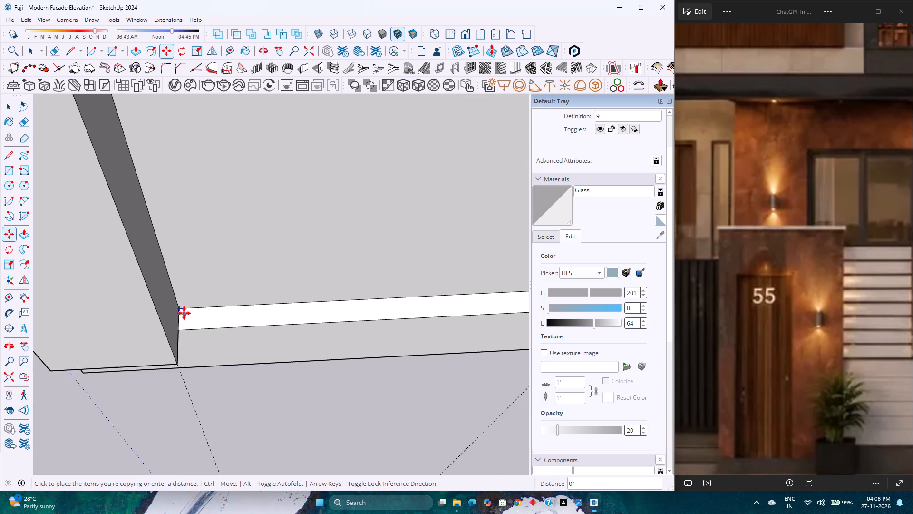
scroll(184, 313, "down", 3)
scroll(395, 308, "up", 9)
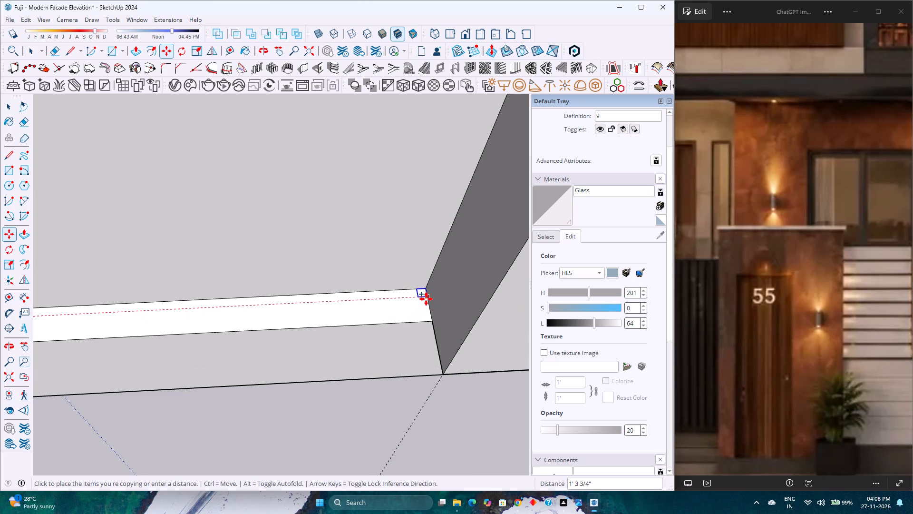
key("Right")
left_click(429, 299)
scroll(386, 326, "down", 8)
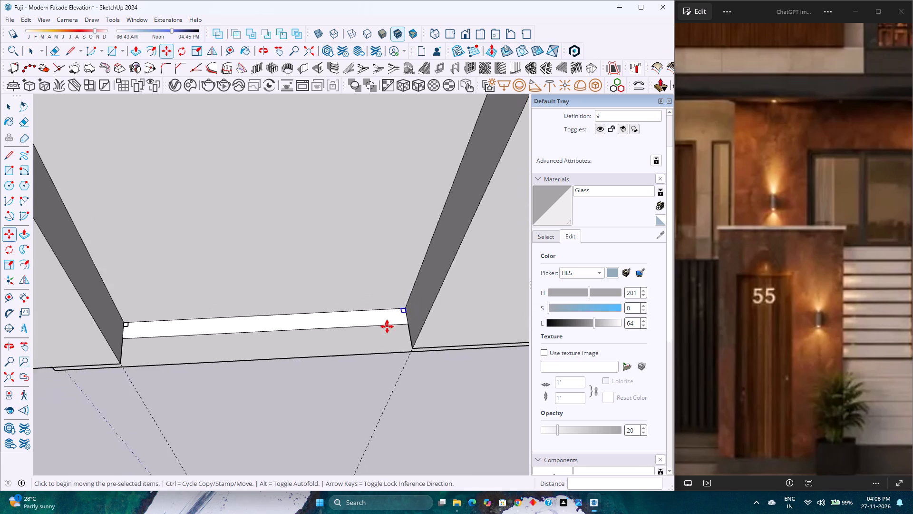
scroll(387, 326, "down", 1)
type("/50")
key("Return")
scroll(386, 326, "up", 10)
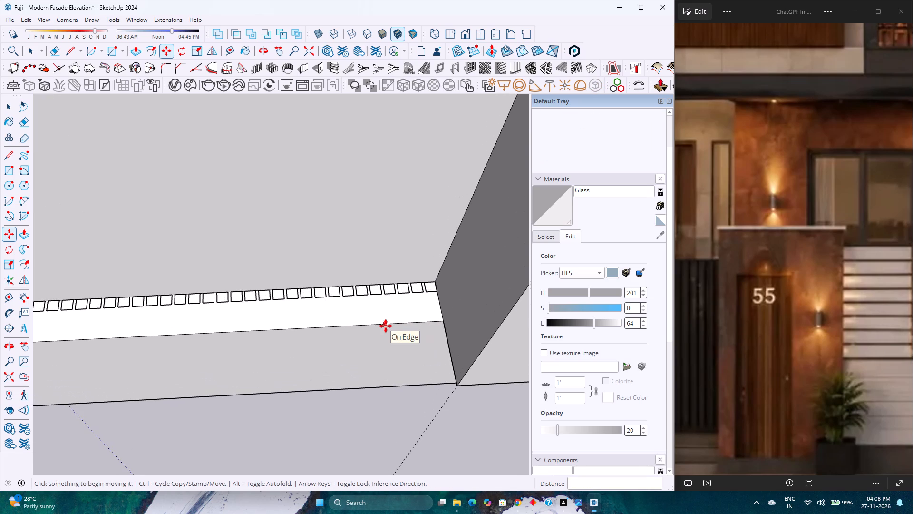
Push/Pull the small square component's face up to the door recess's top edge, about 4' high, forming full-height vertical strips, and exit editing.
key("space")
scroll(436, 286, "up", 2)
double_click(431, 287)
scroll(431, 287, "up", 4)
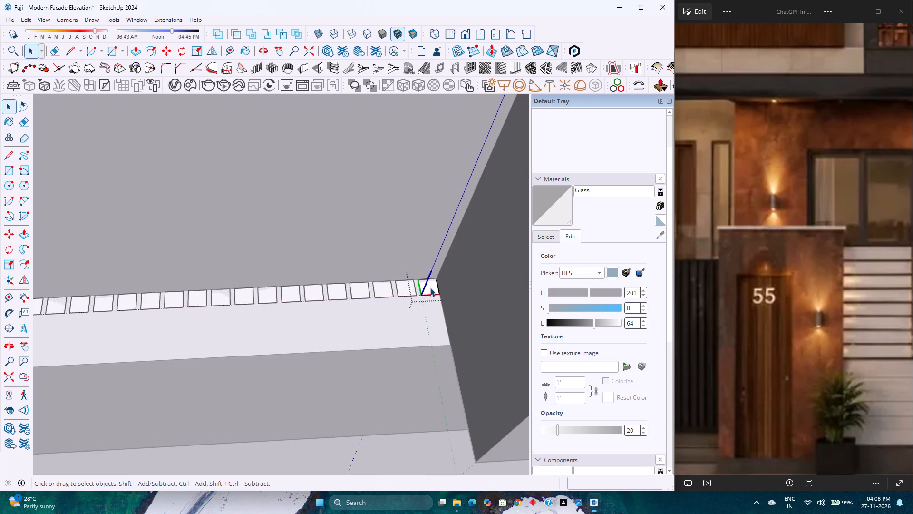
key("p")
left_click(428, 290)
scroll(444, 261, "down", 14)
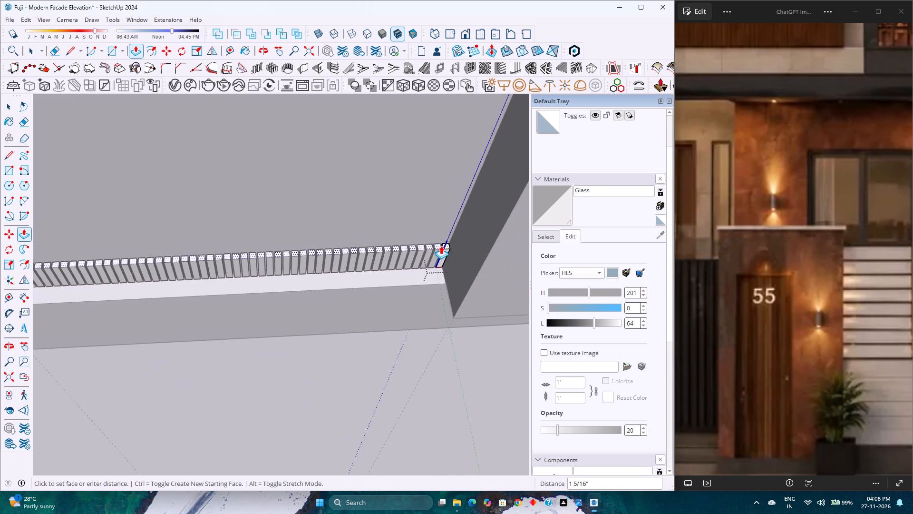
scroll(441, 246, "down", 6)
middle_click_drag(424, 239, 361, 439, "shift")
scroll(364, 396, "down", 7)
middle_click_drag(363, 395, 361, 376)
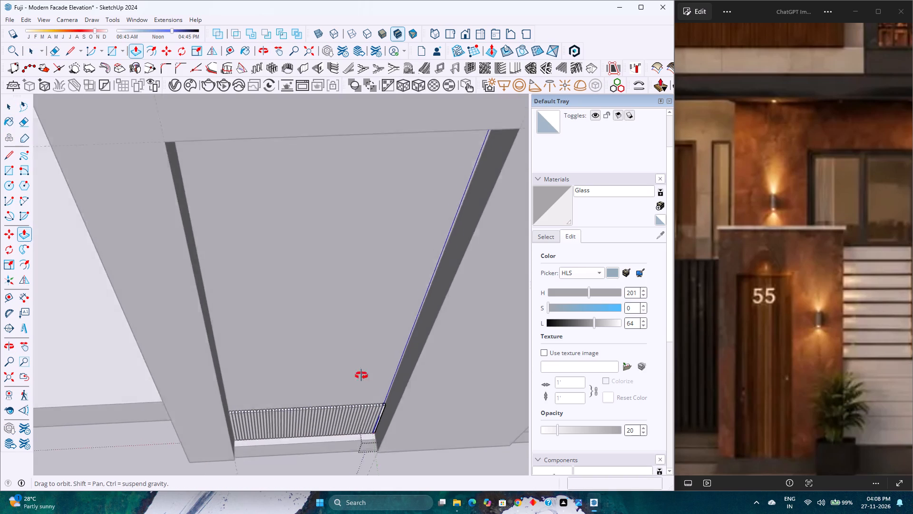
middle_click_drag(361, 376, 362, 316)
middle_click(362, 314)
scroll(363, 310, "down", 6)
middle_click_drag(361, 225, 336, 331, "shift")
middle_click_drag(336, 327, 339, 264)
middle_click(340, 263)
scroll(354, 283, "up", 3)
middle_click_drag(306, 321, 377, 214)
scroll(363, 293, "up", 4)
scroll(363, 290, "down", 1)
middle_click_drag(363, 290, 373, 262)
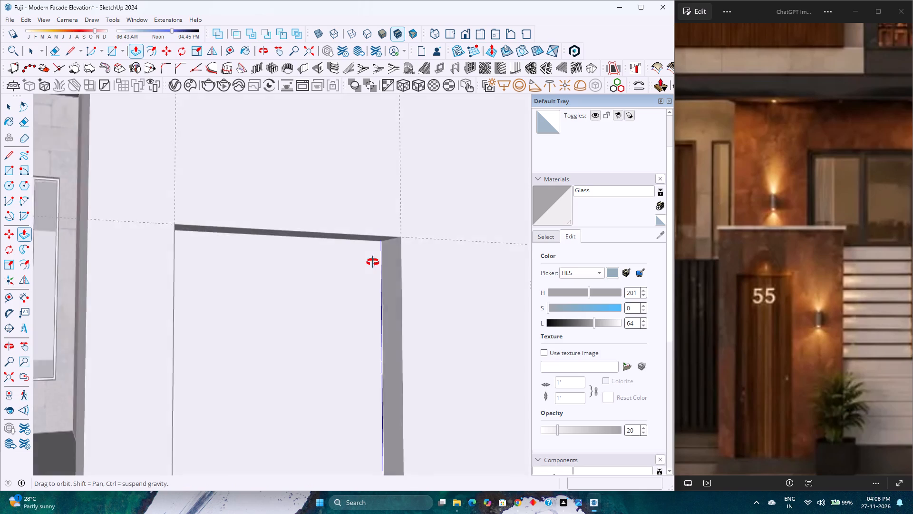
middle_click_drag(373, 262, 397, 230)
middle_click(397, 230)
left_click(377, 243)
scroll(359, 264, "down", 5)
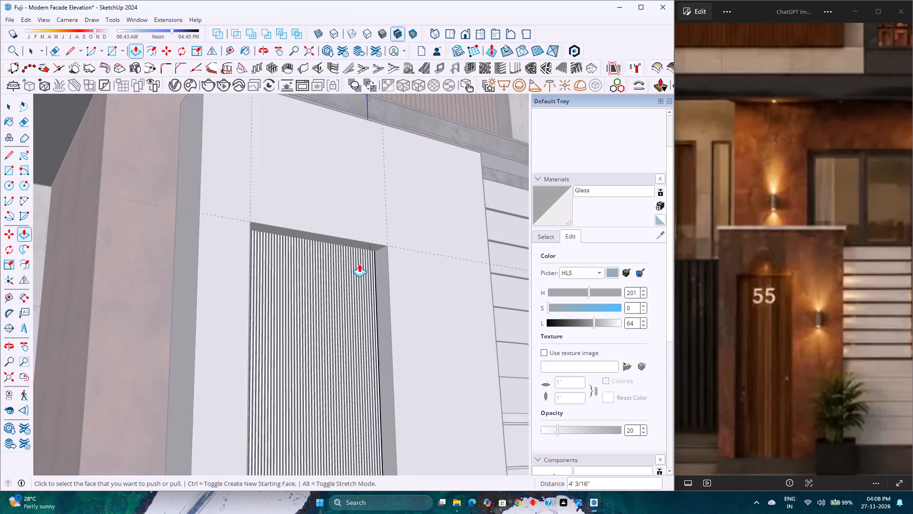
key("space")
scroll(359, 264, "down", 4)
key("Escape")
scroll(359, 264, "down", 4)
middle_click_drag(360, 264, 321, 319)
scroll(324, 315, "down", 4)
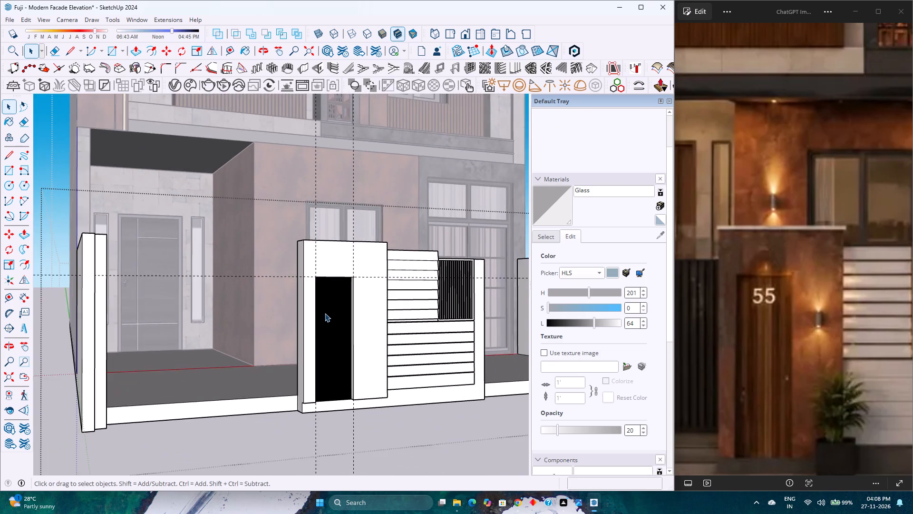
scroll(325, 313, "down", 3)
middle_click_drag(360, 383, 319, 404)
left_click(383, 457)
Save the model.
scroll(376, 431, "down", 3)
middle_click_drag(391, 426, 329, 426)
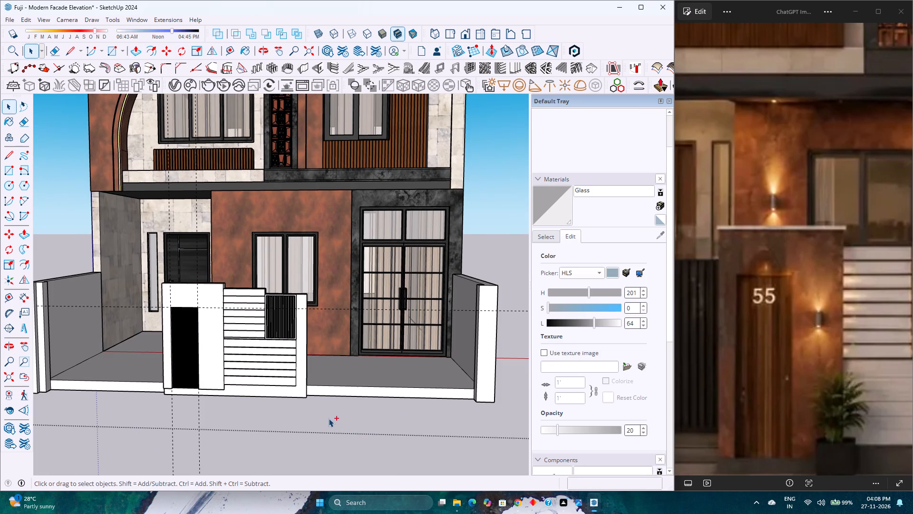
key("ctrl+s")
Delete all the construction guides from the model.
scroll(329, 415, "down", 5)
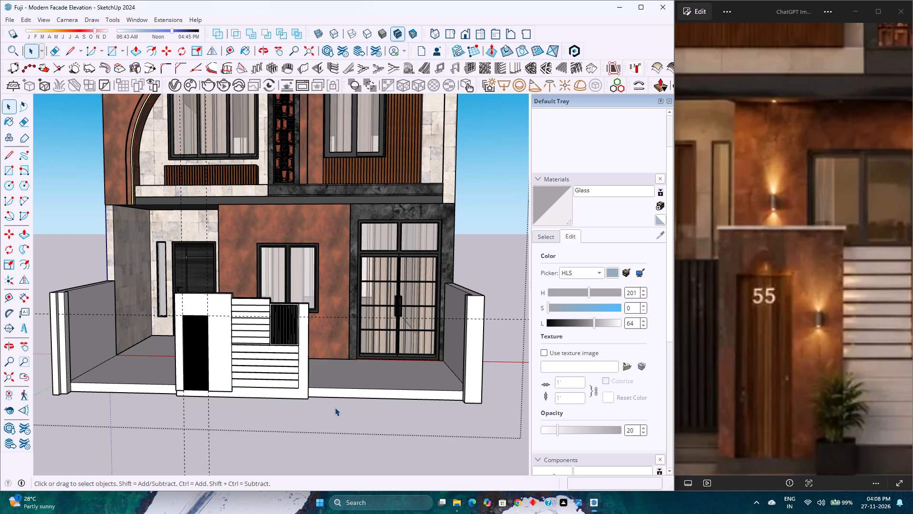
scroll(344, 395, "down", 2)
scroll(347, 393, "up", 3)
scroll(347, 393, "down", 13)
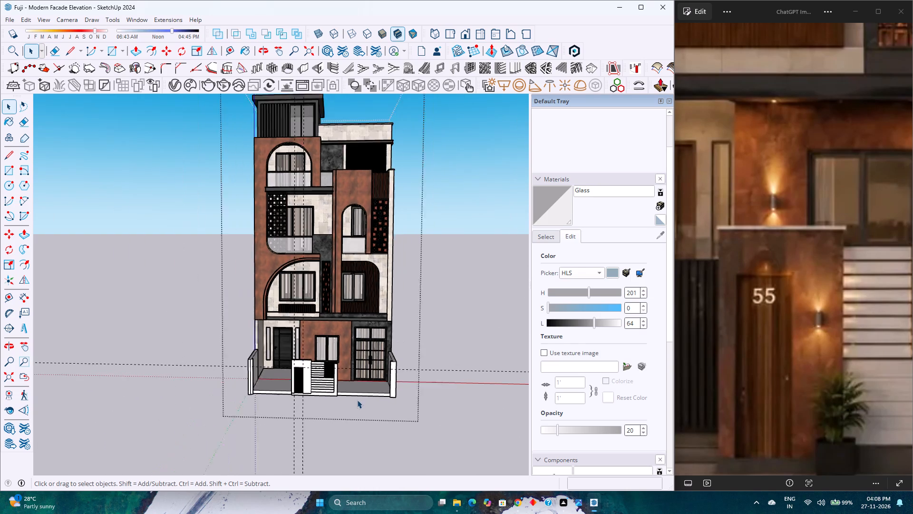
scroll(357, 400, "down", 9)
scroll(362, 385, "up", 5)
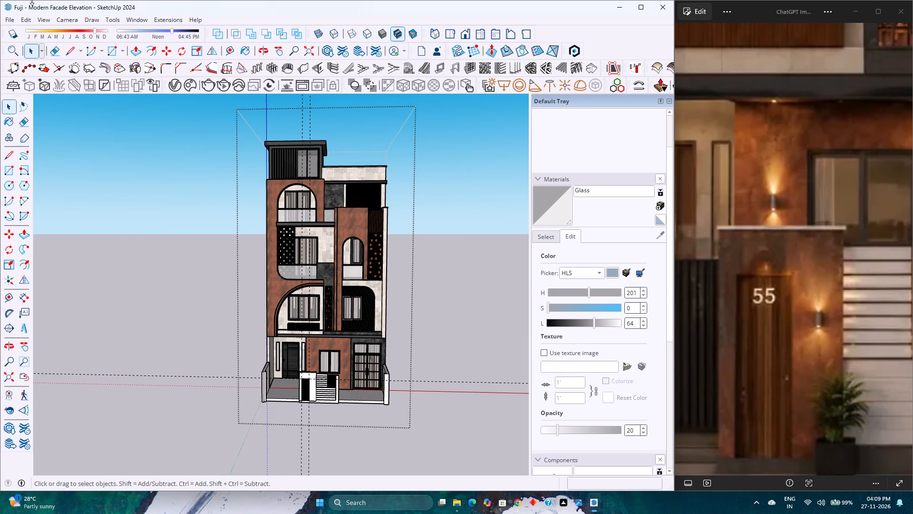
left_click(29, 15)
left_click(88, 110)
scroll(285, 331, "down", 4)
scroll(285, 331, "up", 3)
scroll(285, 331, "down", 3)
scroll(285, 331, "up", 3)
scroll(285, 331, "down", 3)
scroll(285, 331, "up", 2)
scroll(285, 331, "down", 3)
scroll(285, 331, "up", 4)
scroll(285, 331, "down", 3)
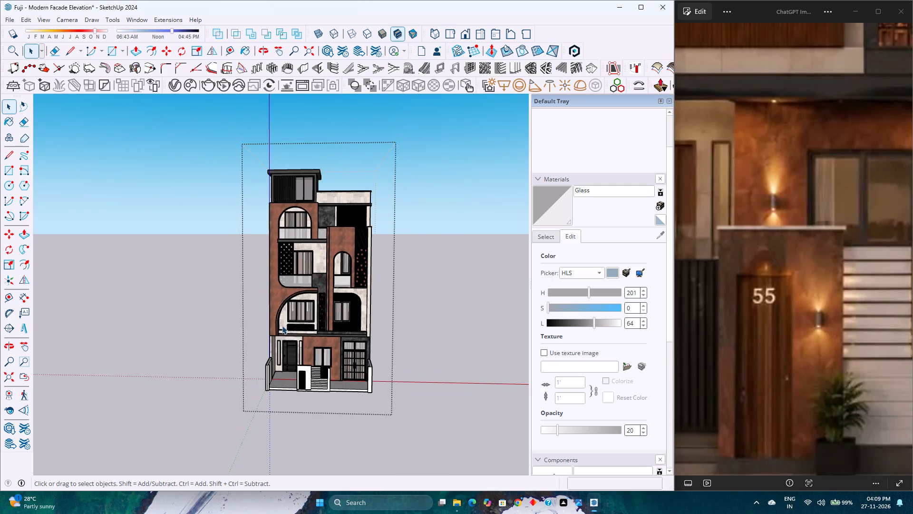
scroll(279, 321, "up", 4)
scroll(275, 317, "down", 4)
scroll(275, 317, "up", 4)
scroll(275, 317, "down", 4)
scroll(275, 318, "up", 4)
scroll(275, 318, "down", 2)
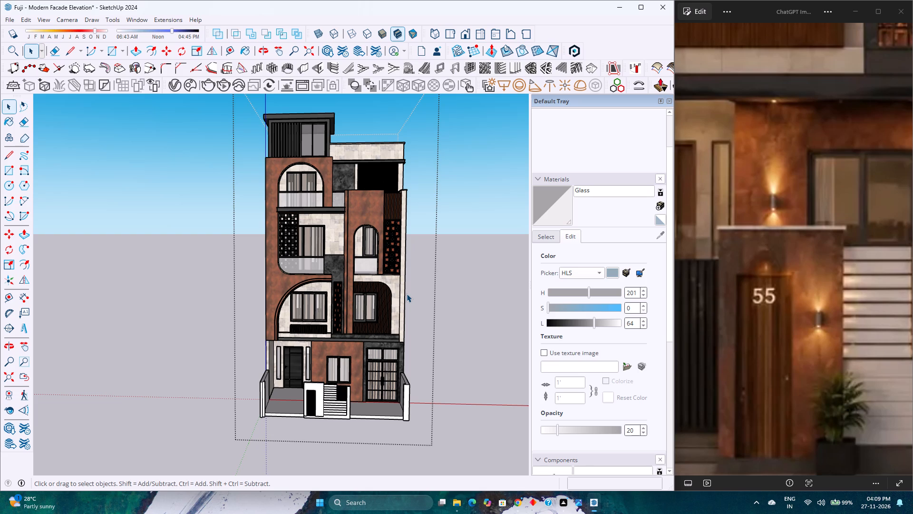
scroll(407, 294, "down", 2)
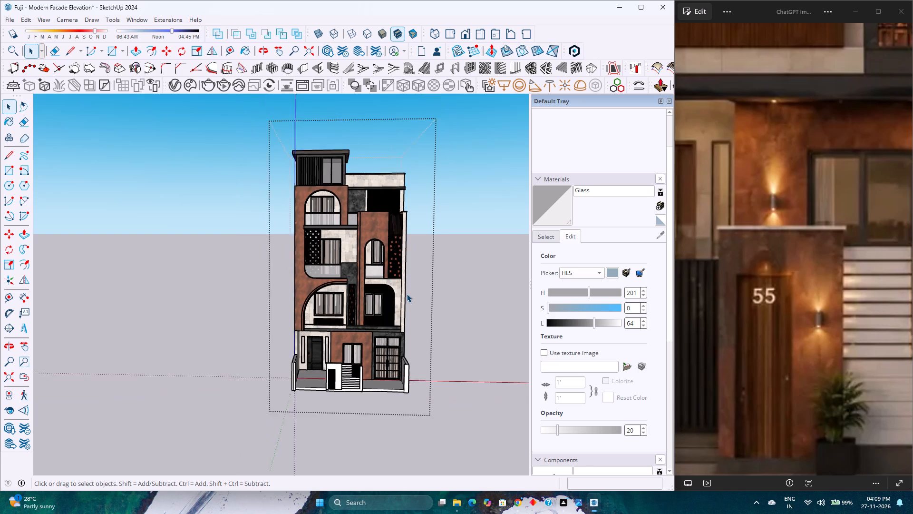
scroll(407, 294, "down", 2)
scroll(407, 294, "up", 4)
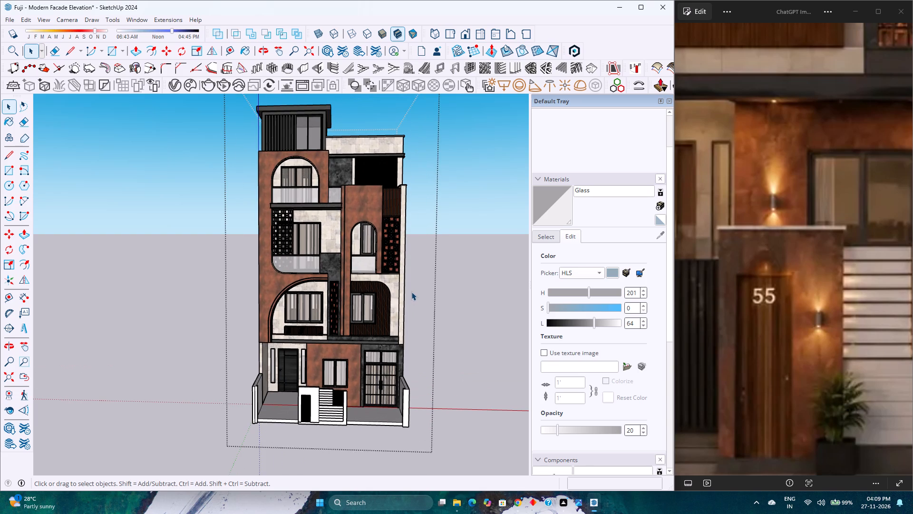
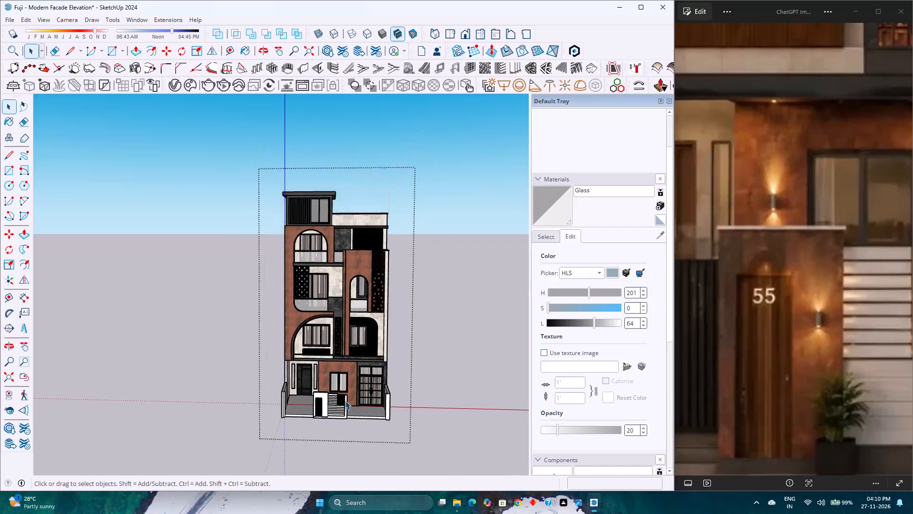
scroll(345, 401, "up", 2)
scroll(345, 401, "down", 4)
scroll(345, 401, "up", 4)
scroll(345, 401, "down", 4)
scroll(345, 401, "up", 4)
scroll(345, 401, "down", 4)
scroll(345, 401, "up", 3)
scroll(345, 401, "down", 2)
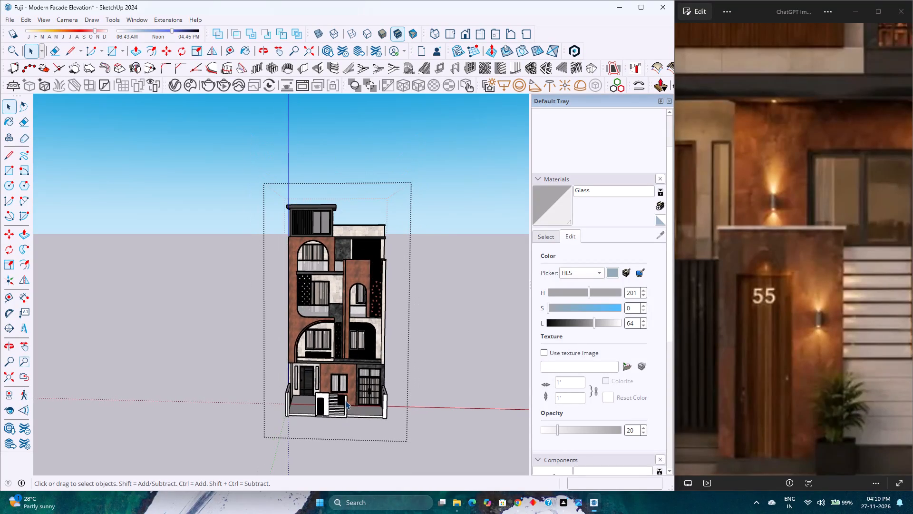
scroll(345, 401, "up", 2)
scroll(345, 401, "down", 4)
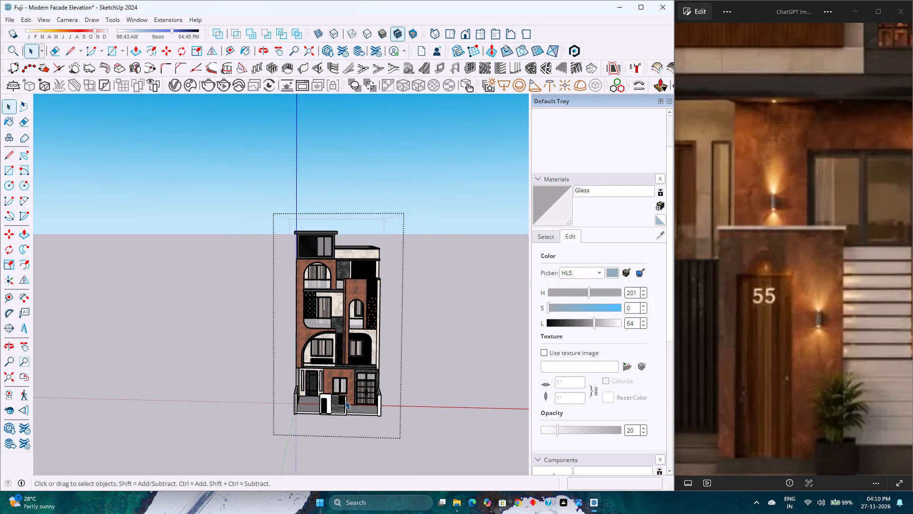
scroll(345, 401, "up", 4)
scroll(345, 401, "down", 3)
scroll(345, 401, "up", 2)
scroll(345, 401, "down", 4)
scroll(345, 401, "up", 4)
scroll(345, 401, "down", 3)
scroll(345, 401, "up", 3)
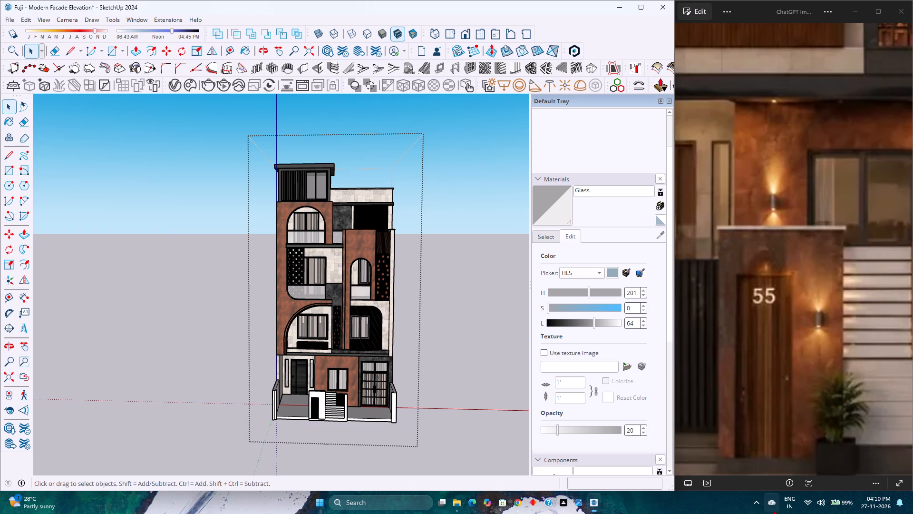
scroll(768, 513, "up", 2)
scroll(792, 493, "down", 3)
Select all instances of the vertical strip component in the boundary wall's door recess and combine them into one group.
scroll(311, 432, "up", 4)
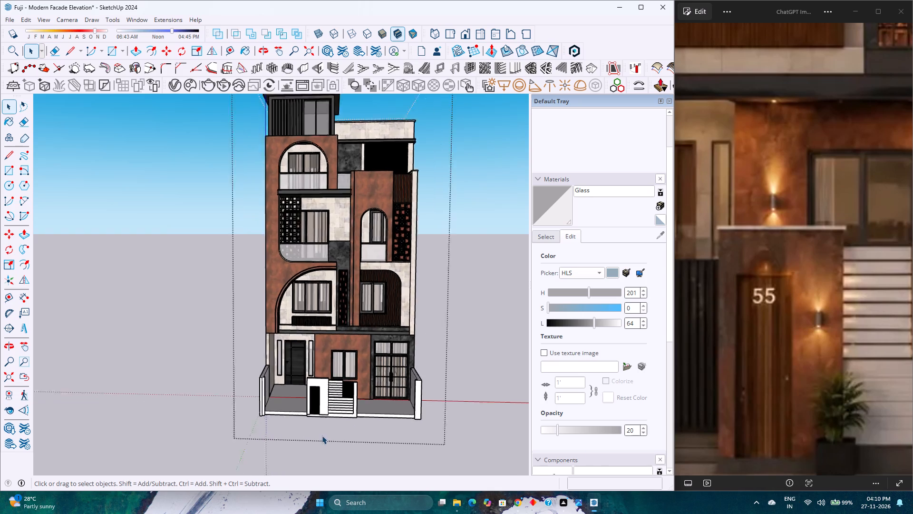
scroll(322, 435, "up", 8)
scroll(309, 396, "up", 12)
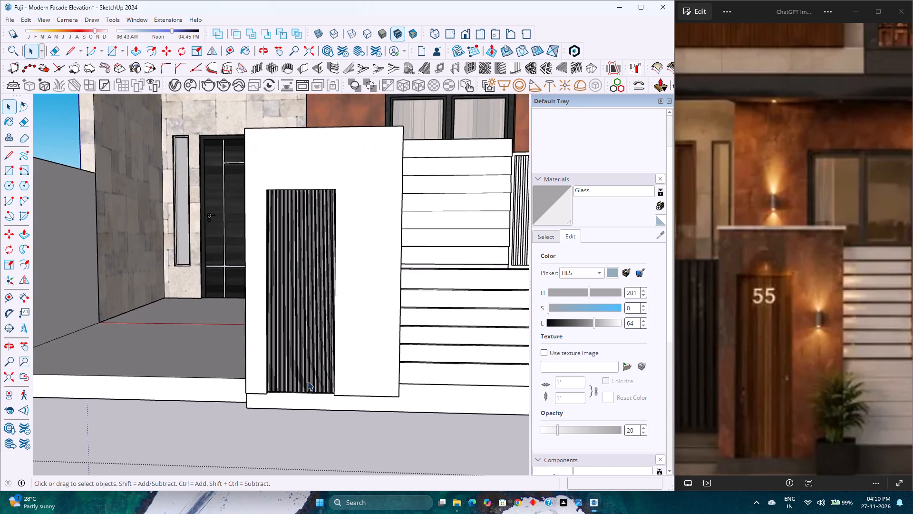
scroll(308, 382, "up", 6)
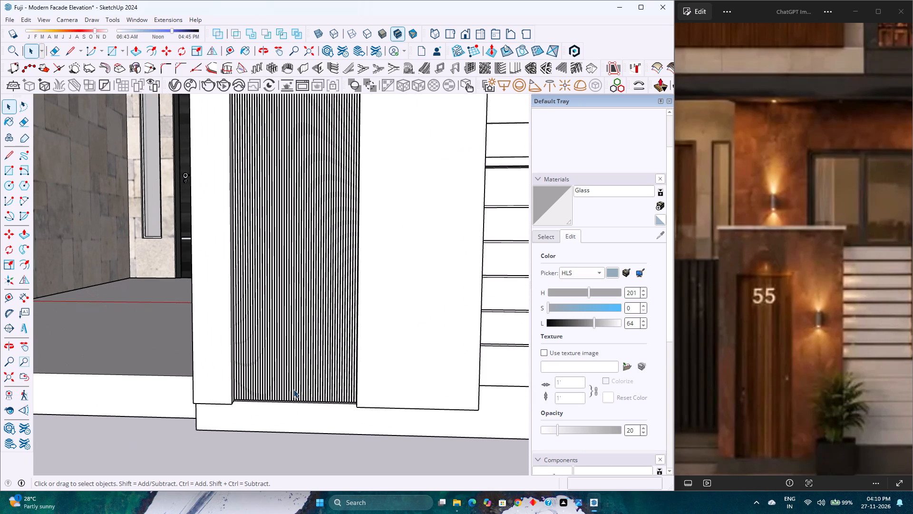
scroll(299, 389, "down", 1)
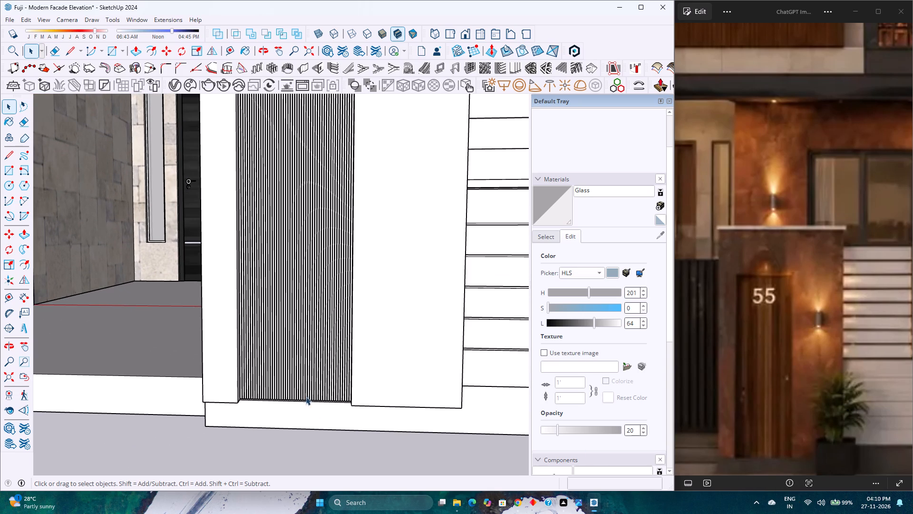
scroll(290, 314, "up", 5)
scroll(294, 316, "down", 3)
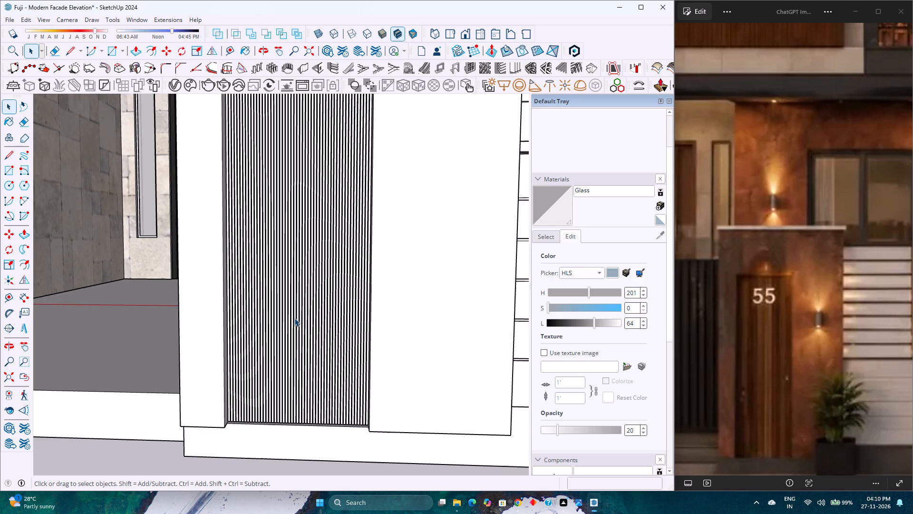
scroll(294, 318, "down", 1)
scroll(257, 380, "up", 5)
scroll(265, 371, "down", 2)
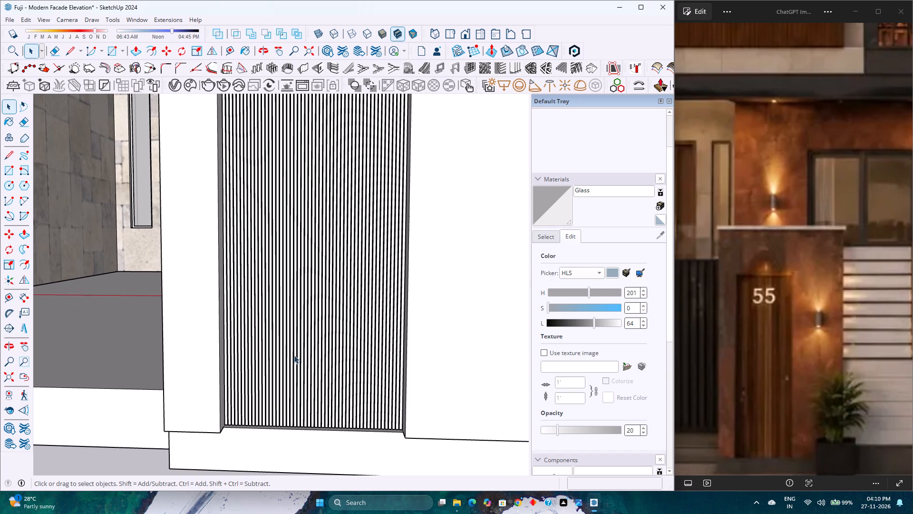
left_click(312, 341)
triple_click(312, 341)
right_click(312, 341)
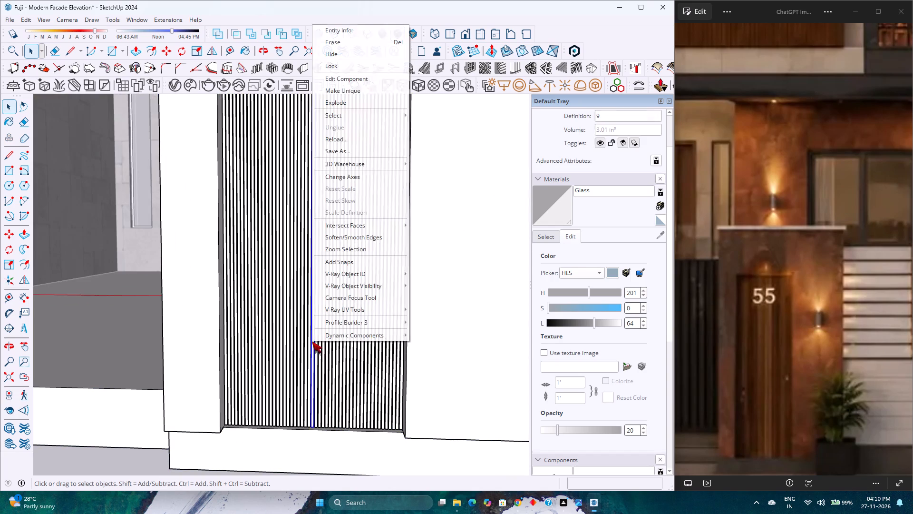
left_click(444, 125)
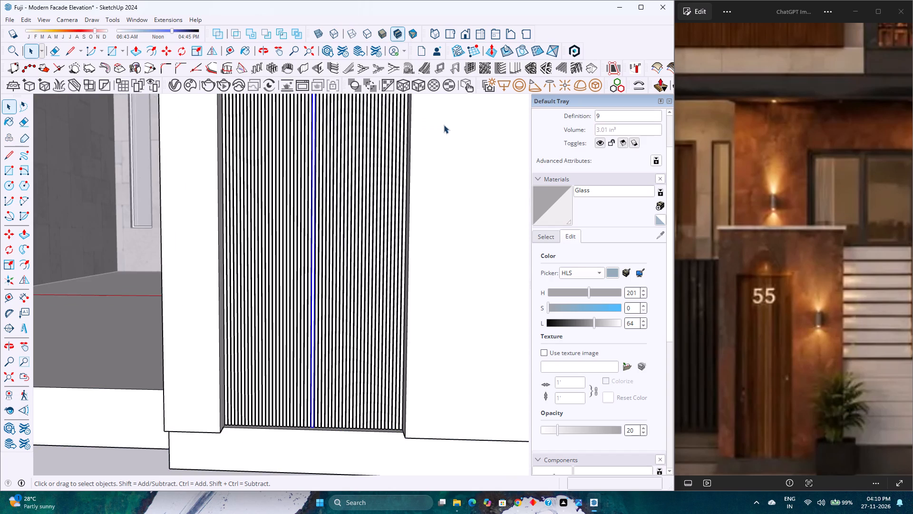
right_click(342, 253)
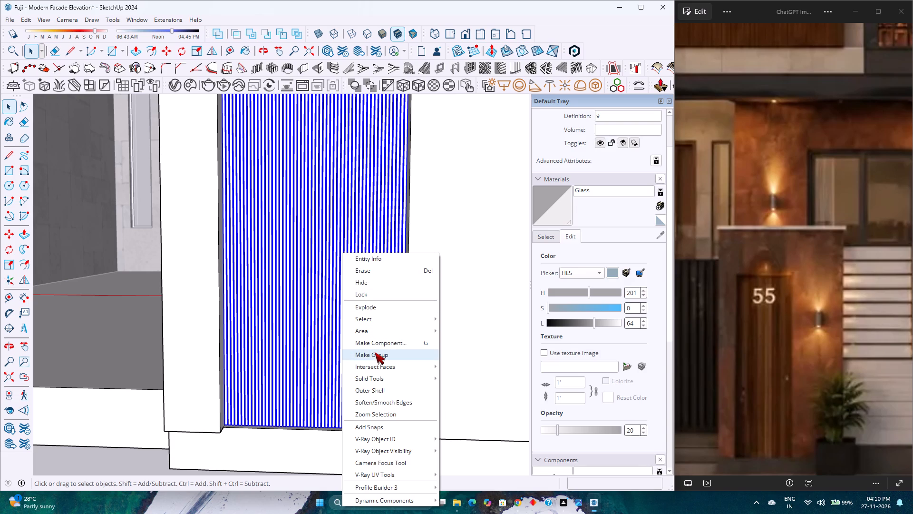
left_click(387, 353)
Examine the grouped door strips and the front boundary wall from several angles, and exit the open group.
scroll(345, 341, "down", 2)
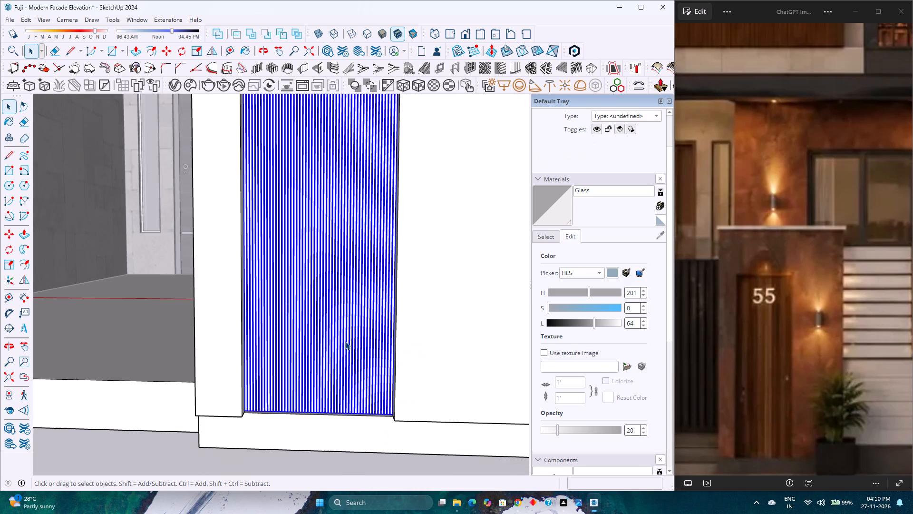
middle_click_drag(346, 341, 282, 442)
scroll(292, 384, "up", 3)
middle_click_drag(292, 384, 337, 494)
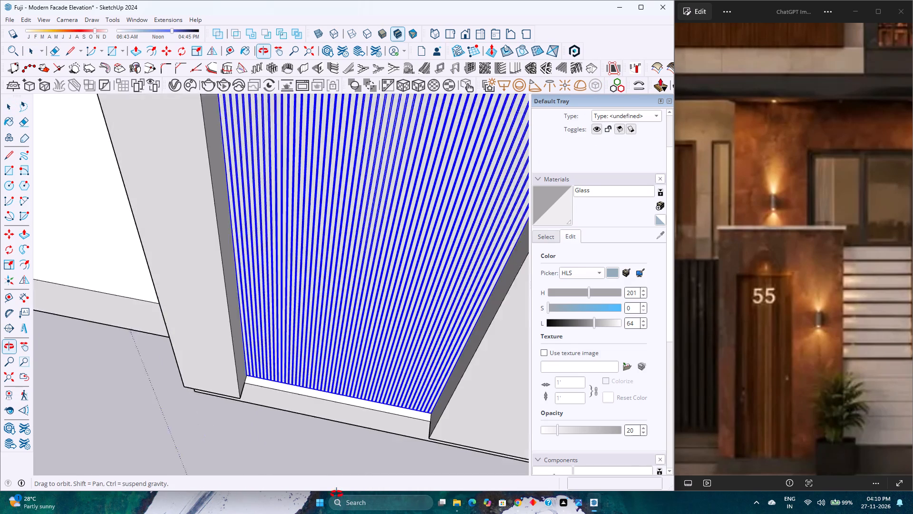
middle_click_drag(337, 494, 339, 492)
scroll(326, 411, "down", 3)
middle_click_drag(328, 420, 298, 336)
scroll(298, 333, "down", 3)
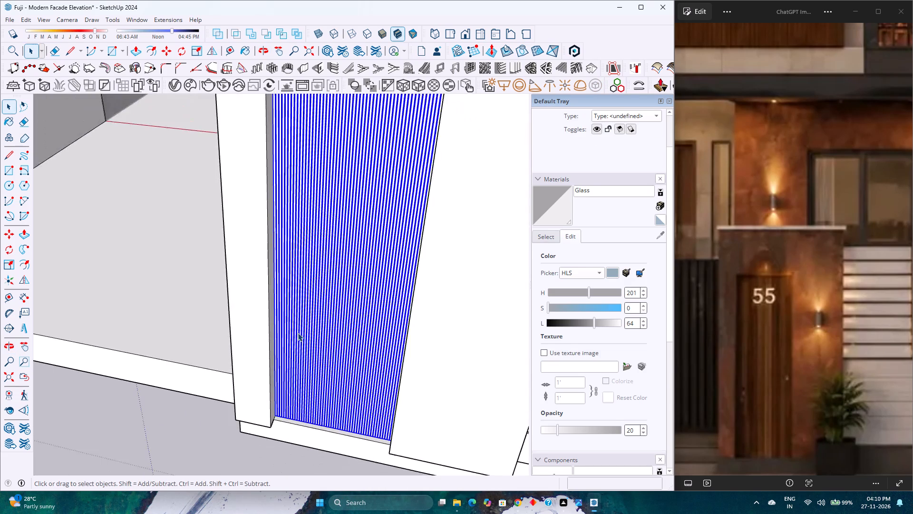
scroll(298, 333, "down", 6)
middle_click_drag(361, 424, 282, 364)
middle_click_drag(279, 361, 270, 355)
scroll(262, 345, "down", 6)
middle_click_drag(372, 429, 281, 353)
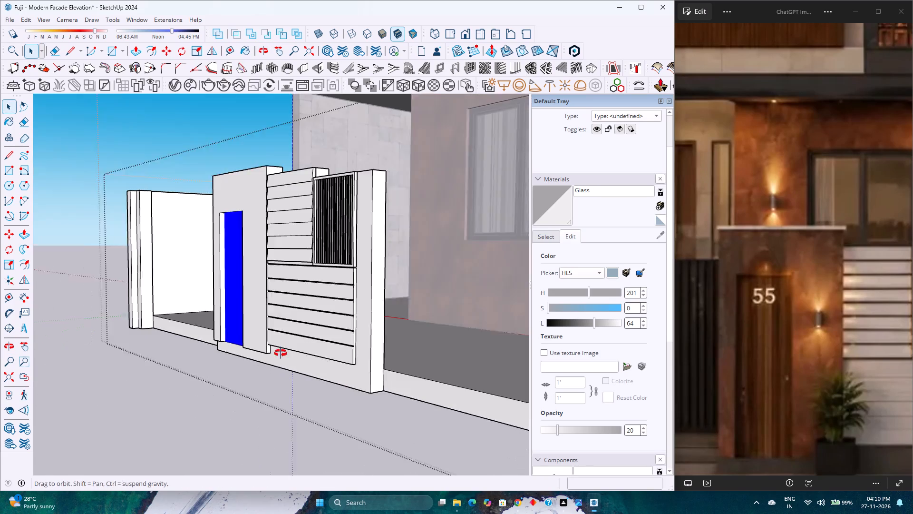
middle_click_drag(281, 353, 278, 350)
scroll(331, 356, "up", 1)
middle_click_drag(334, 357, 338, 399)
middle_click(339, 399)
scroll(341, 388, "down", 3)
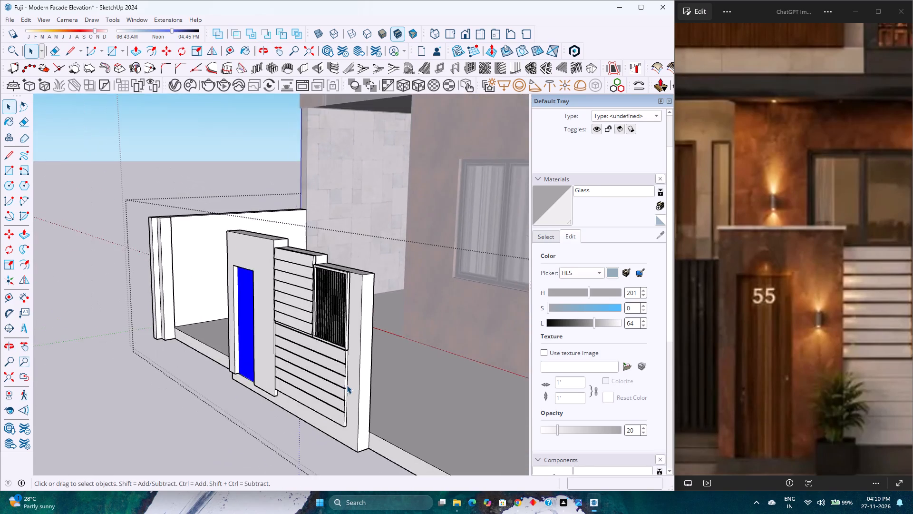
middle_click_drag(347, 385, 351, 467)
scroll(250, 372, "down", 4)
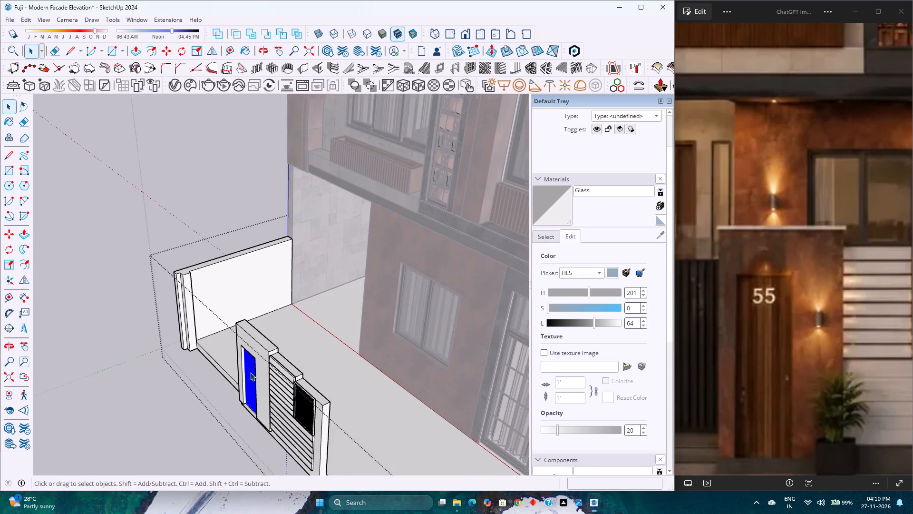
middle_click_drag(232, 381, 401, 375)
scroll(273, 376, "up", 3)
scroll(273, 376, "down", 4)
scroll(273, 376, "up", 4)
scroll(273, 376, "down", 4)
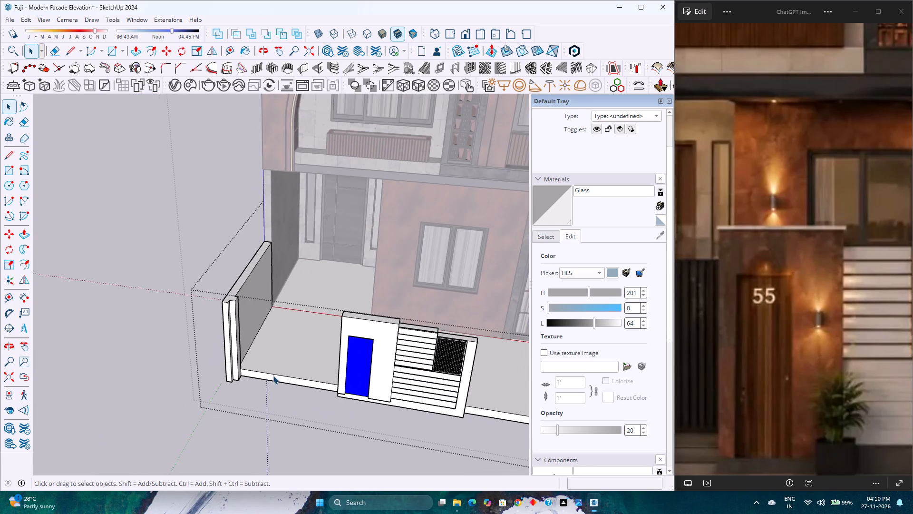
scroll(273, 375, "down", 2)
middle_click_drag(255, 379, 293, 357)
scroll(293, 357, "up", 3)
scroll(293, 357, "down", 4)
scroll(293, 357, "up", 3)
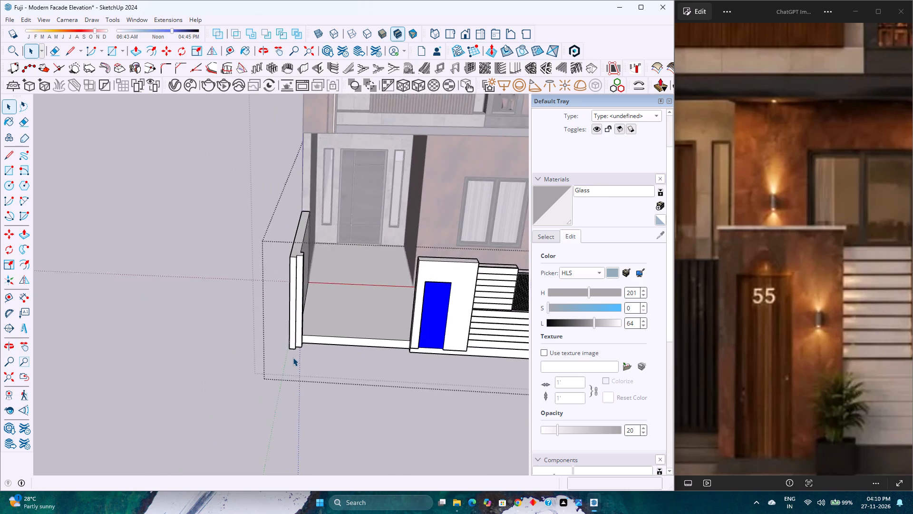
scroll(293, 357, "down", 4)
scroll(293, 357, "up", 3)
scroll(293, 357, "down", 3)
scroll(293, 357, "up", 2)
scroll(293, 357, "down", 3)
scroll(293, 357, "up", 2)
scroll(293, 357, "down", 2)
scroll(293, 357, "up", 3)
scroll(293, 357, "down", 2)
scroll(293, 357, "up", 3)
middle_click_drag(303, 392, 210, 388)
scroll(303, 392, "up", 1)
scroll(202, 385, "down", 3)
scroll(216, 385, "up", 1)
left_click(218, 400)
Inside the boundary wall group, Push/Pull the low plinth's front faces on both sides of the door and slat panel out 5".
middle_click_drag(193, 390, 550, 496)
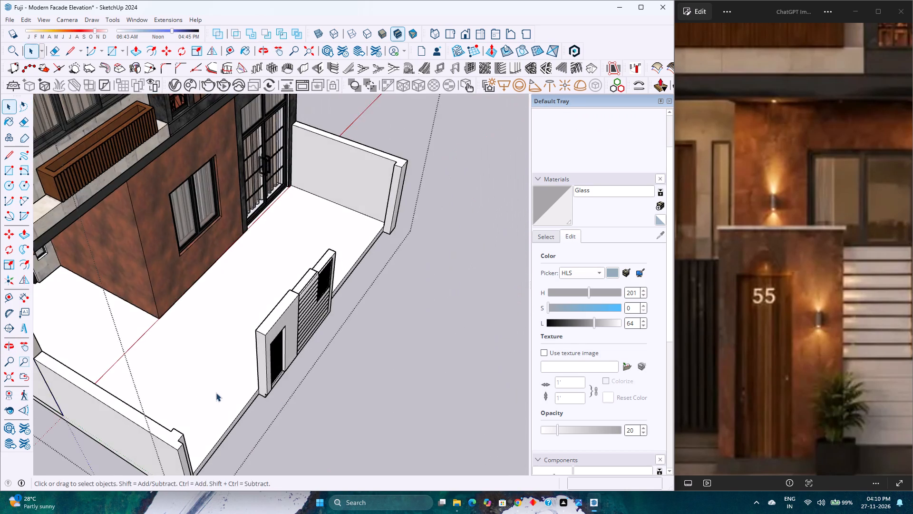
middle_click_drag(197, 389, 19, 351)
middle_click(19, 351)
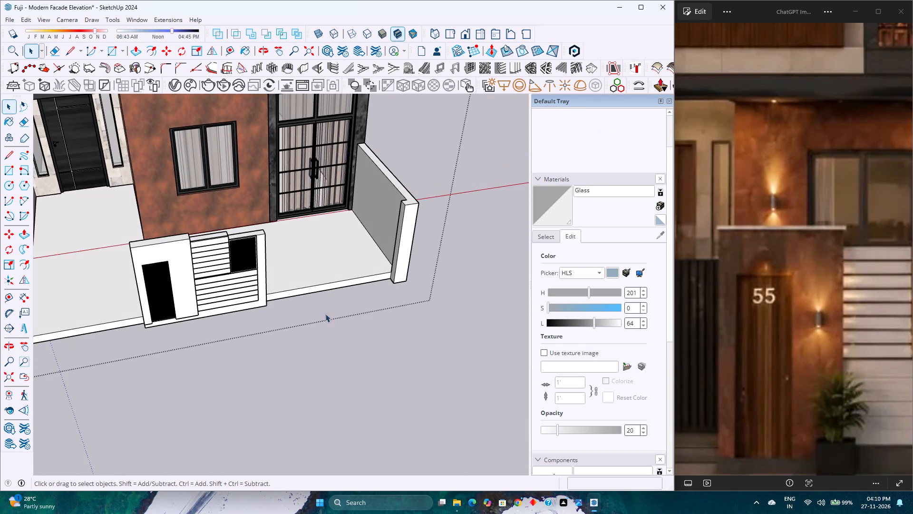
scroll(317, 307, "up", 2)
double_click(319, 285)
scroll(319, 285, "up", 6)
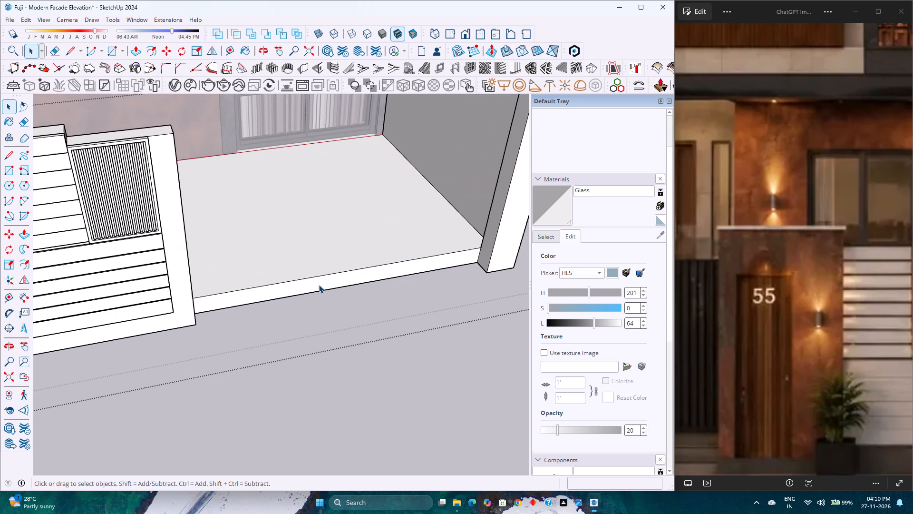
left_click(134, 50)
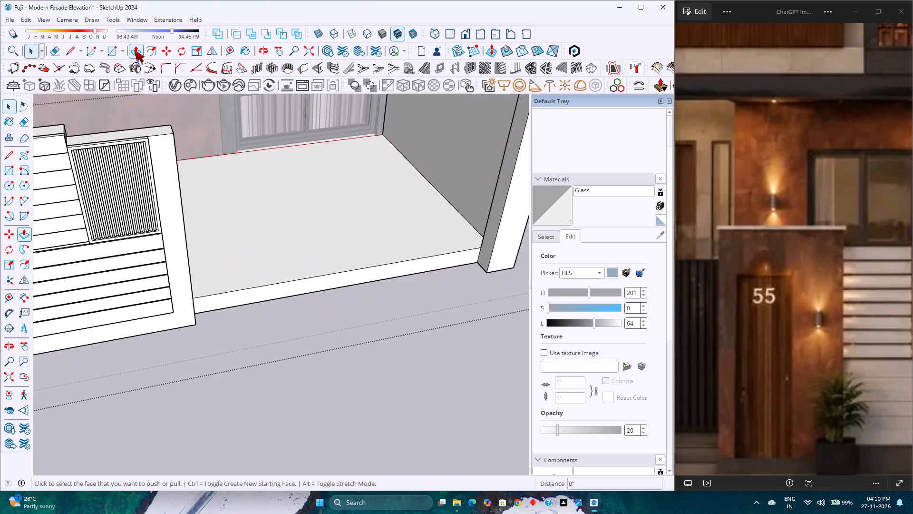
left_click(311, 282)
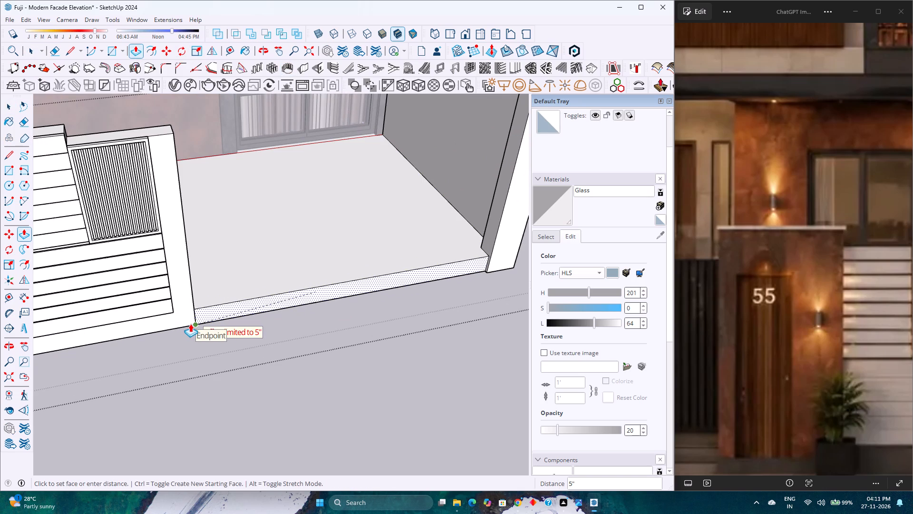
key("Escape")
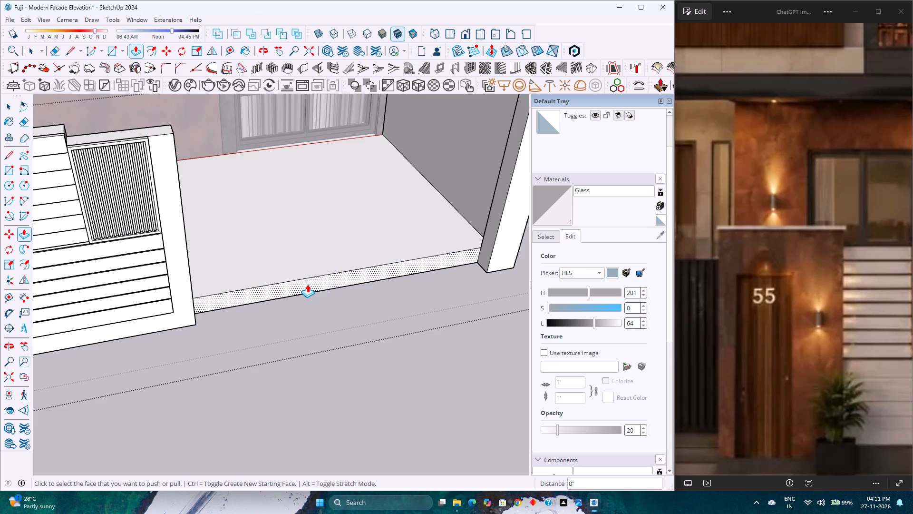
scroll(307, 284, "down", 3)
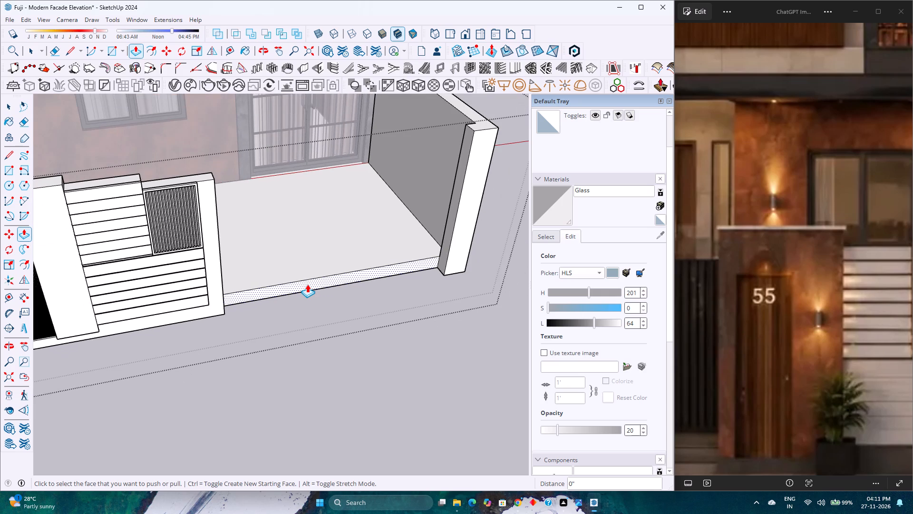
scroll(307, 284, "down", 2)
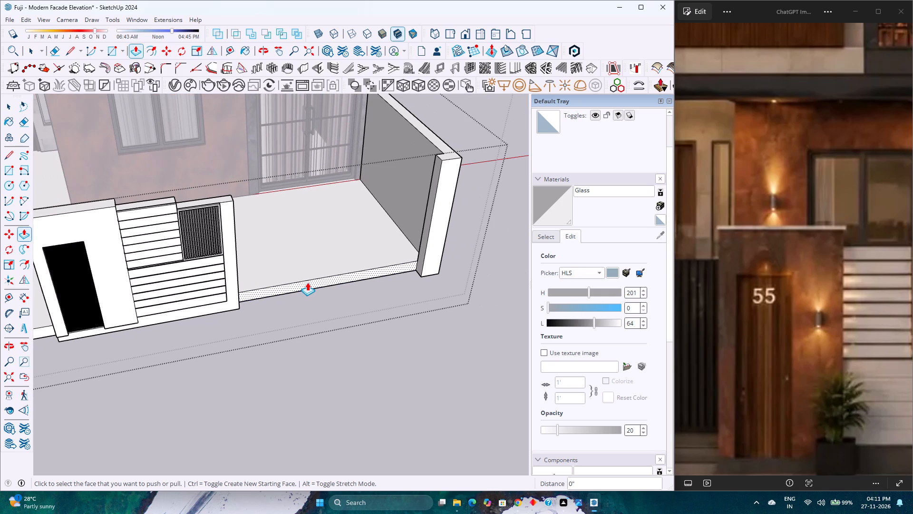
left_click(309, 285)
left_click(430, 255)
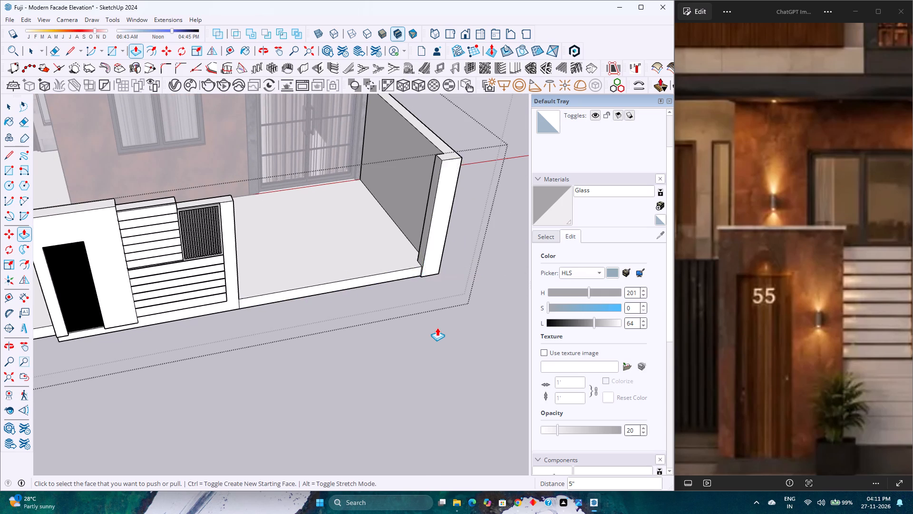
scroll(437, 327, "down", 8)
scroll(238, 335, "up", 4)
double_click(234, 327)
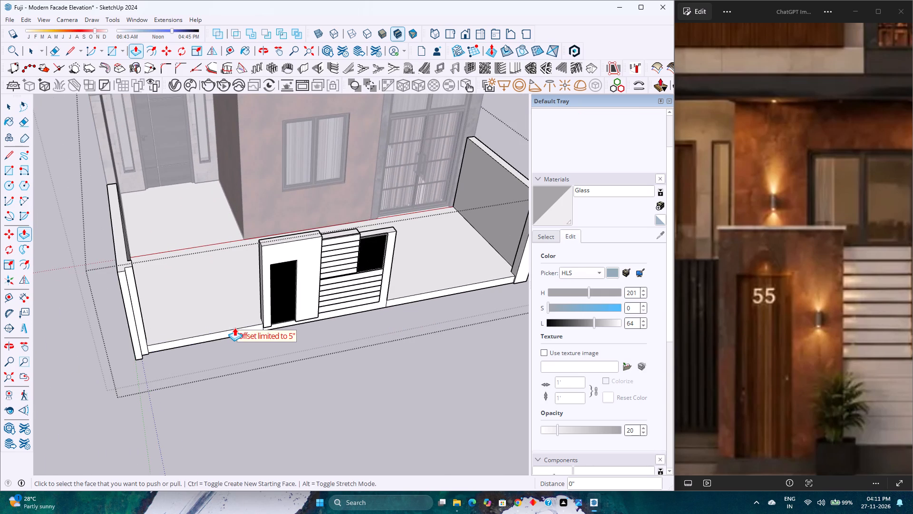
Push/Pull the narrow front face of the end pillar beside the door-side plinth out 1".
scroll(248, 333, "up", 3)
scroll(136, 352, "up", 6)
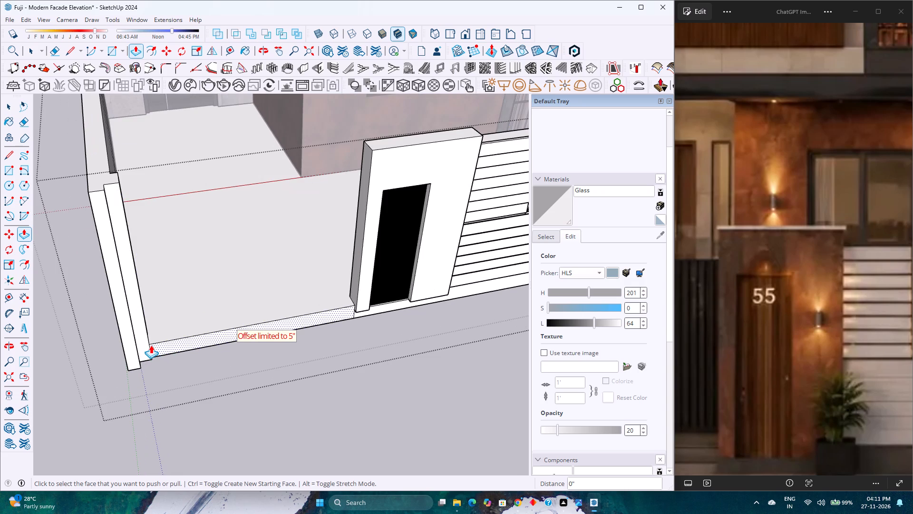
scroll(143, 337, "up", 4)
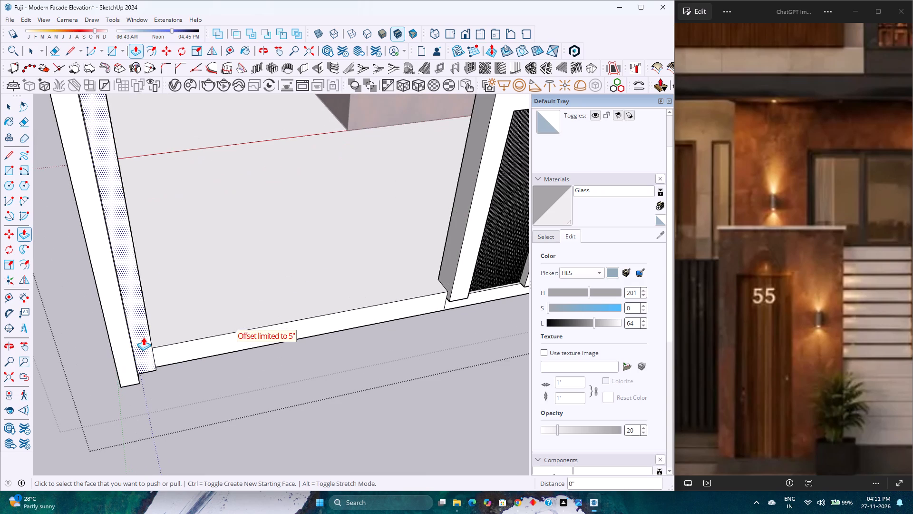
left_click(141, 328)
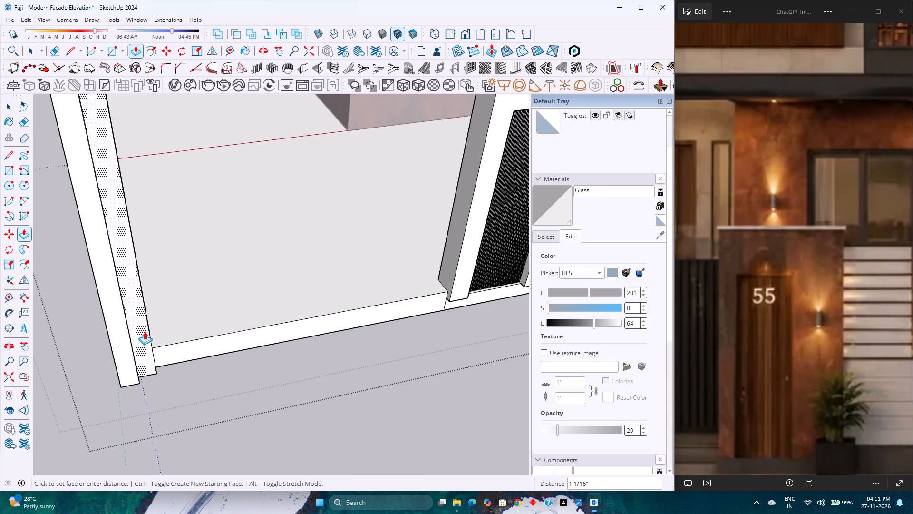
key("1")
key("Return")
key("space")
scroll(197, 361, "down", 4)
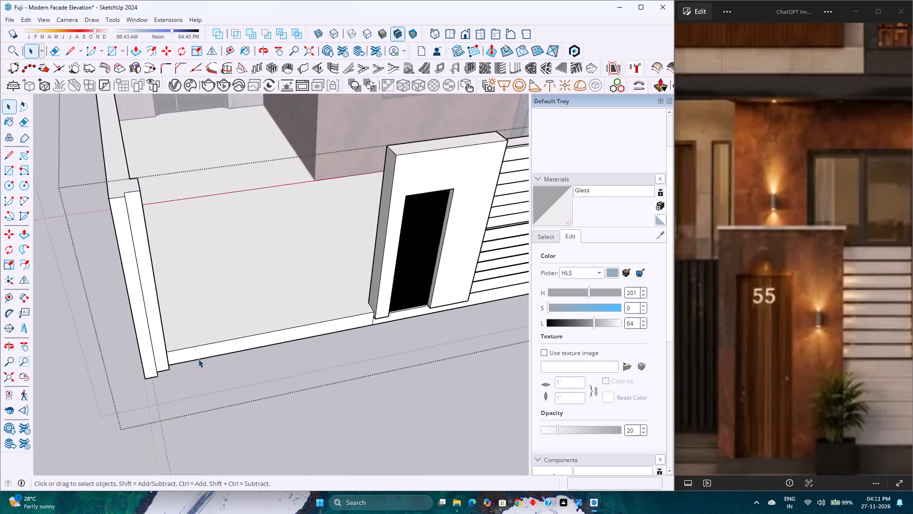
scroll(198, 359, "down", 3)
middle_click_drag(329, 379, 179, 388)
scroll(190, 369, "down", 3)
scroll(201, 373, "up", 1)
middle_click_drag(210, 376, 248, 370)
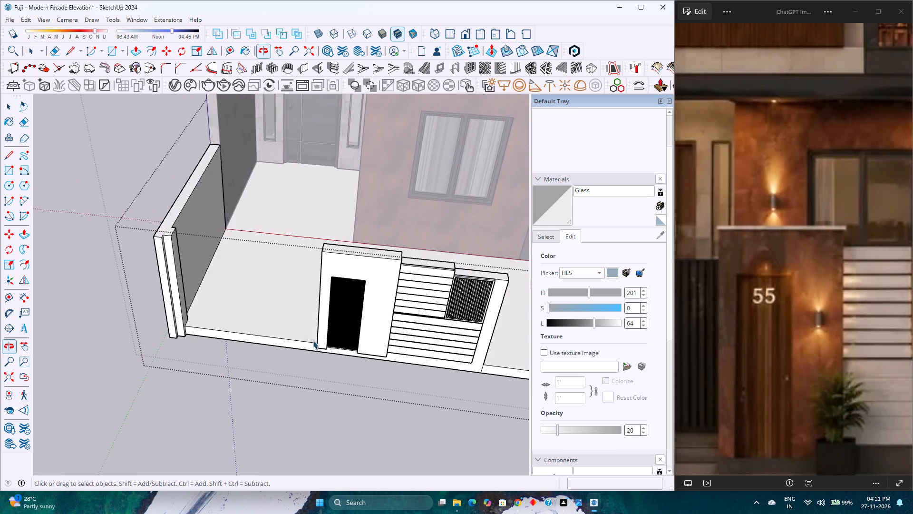
Delete the short leftover vertical edge on the low plinth's front face, below the outer corner of the door pillar.
scroll(314, 340, "up", 8)
left_click(320, 358)
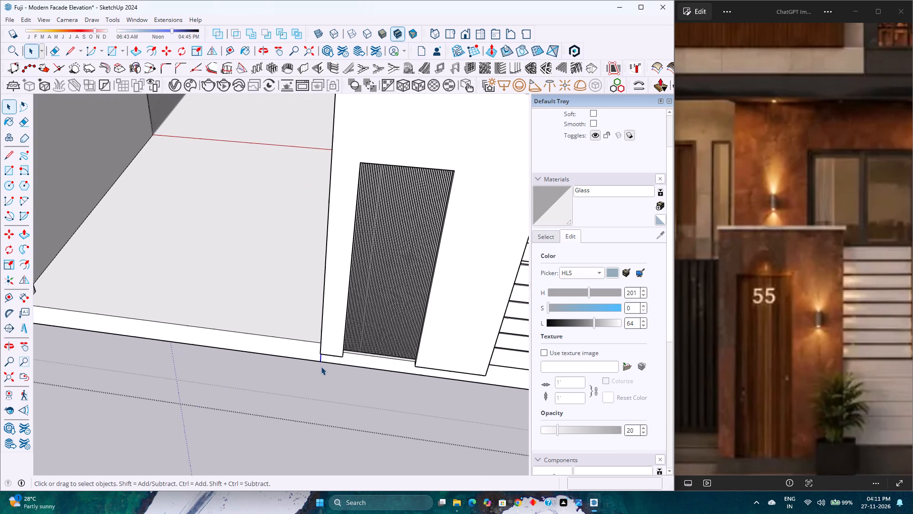
key("Delete")
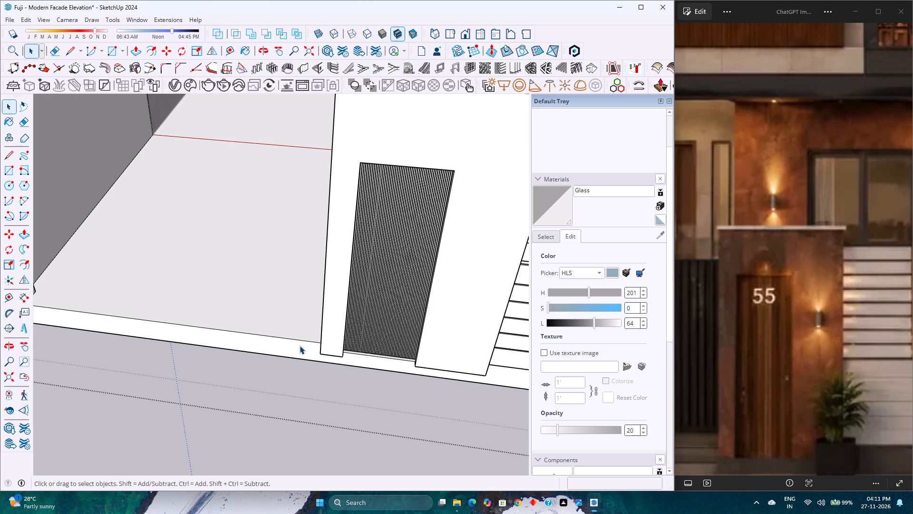
Exit the boundary wall group and save the model.
scroll(314, 334, "down", 11)
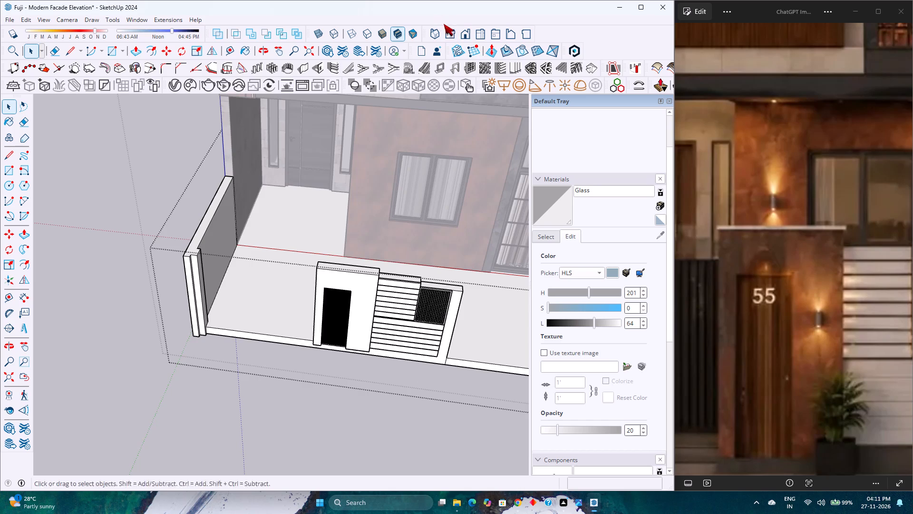
left_click(464, 34)
scroll(304, 341, "down", 4)
left_click(3, 381)
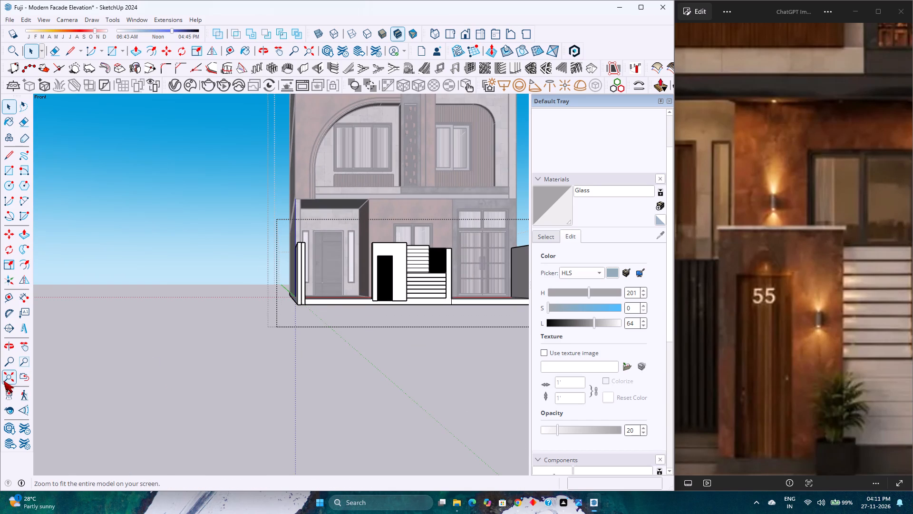
left_click(425, 313)
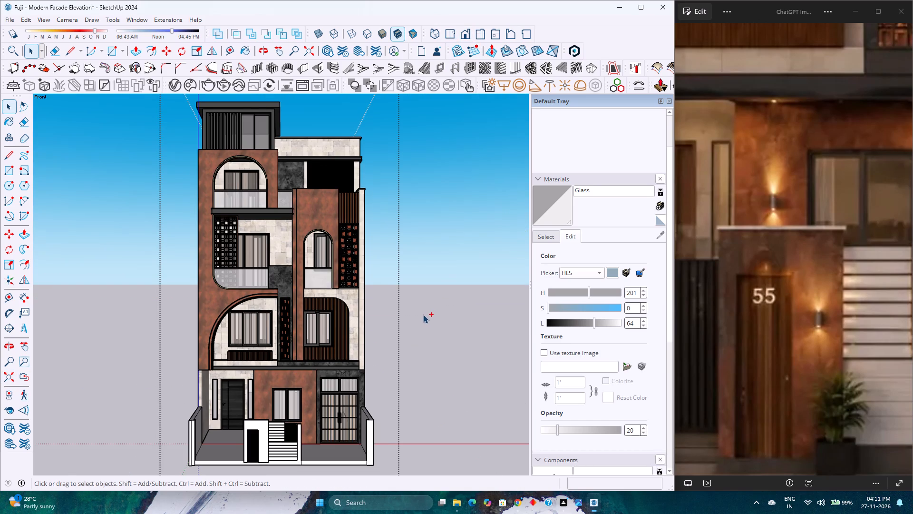
key("ctrl+s")
Select the entire building from outside its group and scale it along the red axis by a factor of 1.03.
scroll(307, 316, "down", 4)
scroll(307, 316, "up", 3)
scroll(307, 316, "down", 4)
scroll(307, 316, "up", 4)
scroll(307, 316, "down", 4)
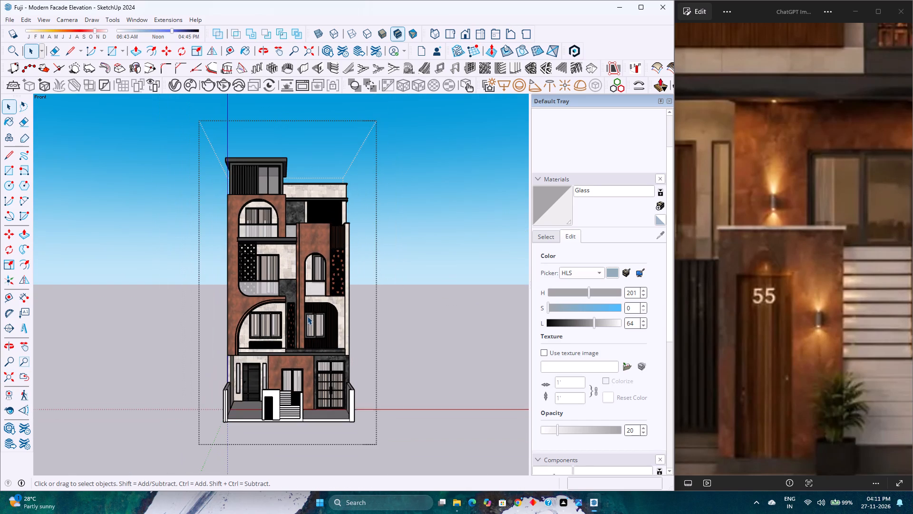
scroll(307, 316, "down", 3)
left_click(396, 292)
left_click(291, 281)
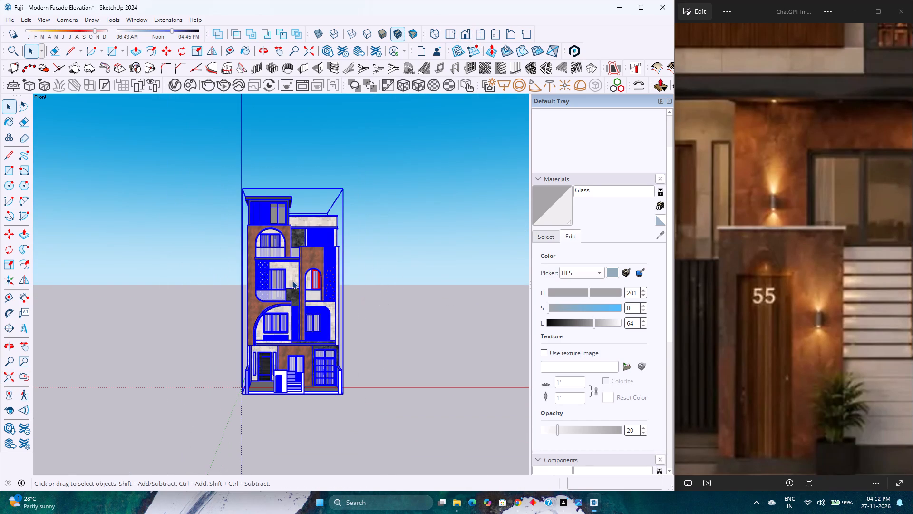
key("s")
middle_click_drag(307, 308, 208, 392)
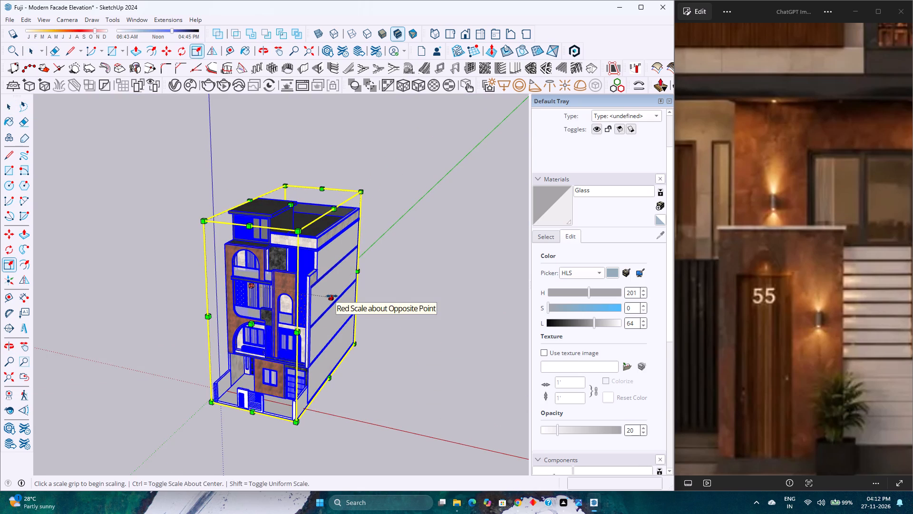
left_click(333, 297)
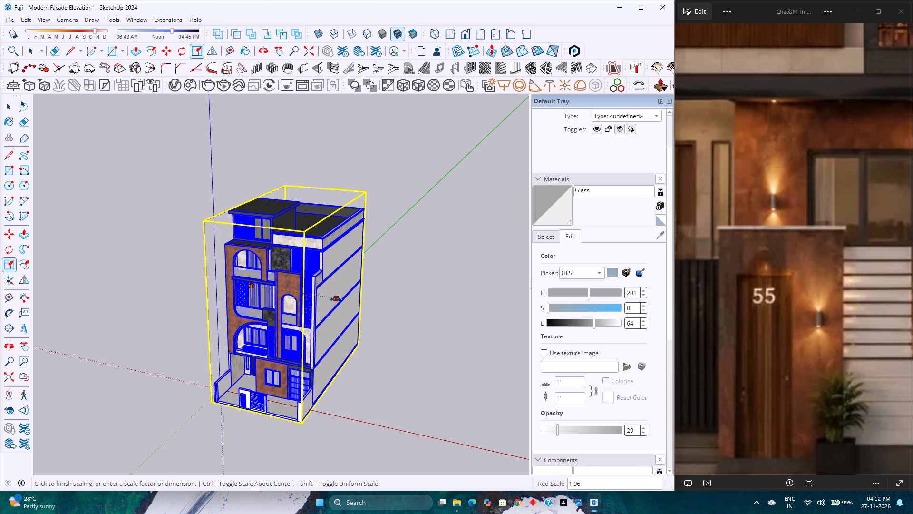
type("1.0")
key("3")
key("Return")
key("space")
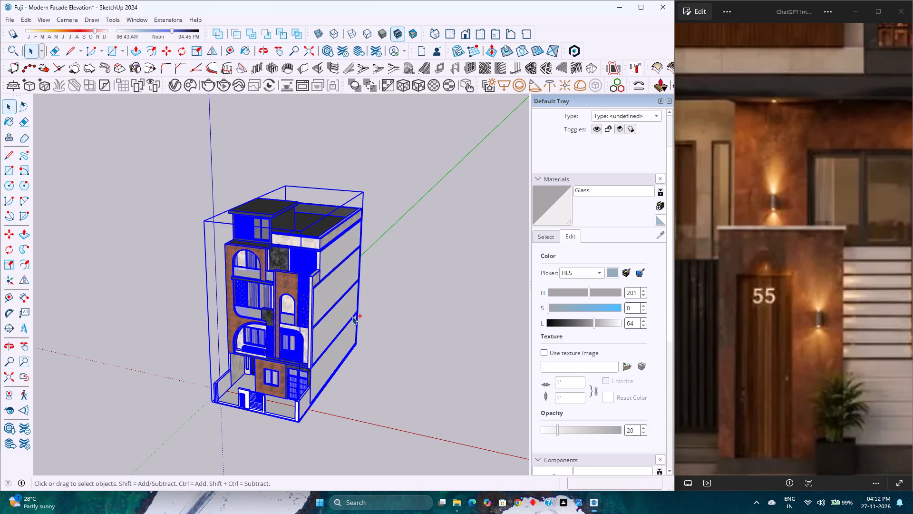
key("ctrl+z")
key("ctrl+y")
key("space")
Return the model to the standard front view and save it.
middle_click_drag(379, 329, 455, 267)
scroll(390, 275, "up", 1)
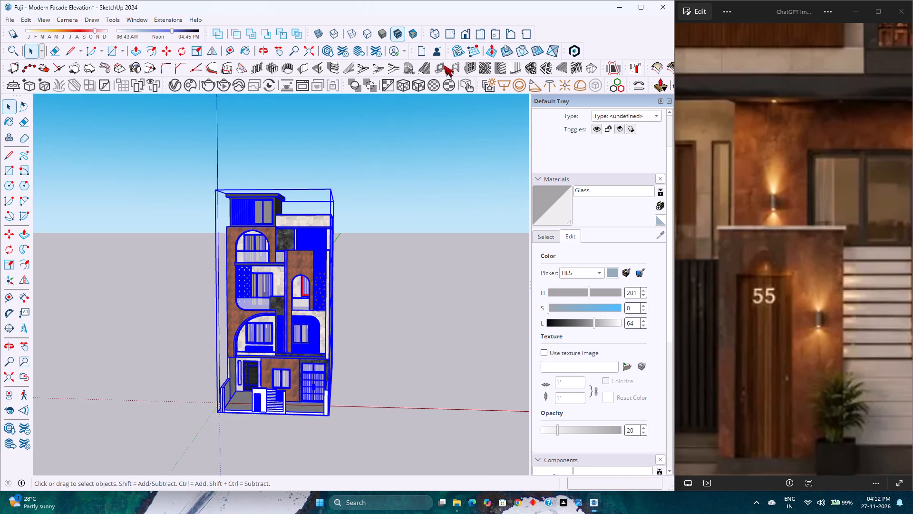
left_click(467, 32)
scroll(313, 342, "up", 2)
scroll(313, 342, "down", 3)
scroll(313, 342, "up", 3)
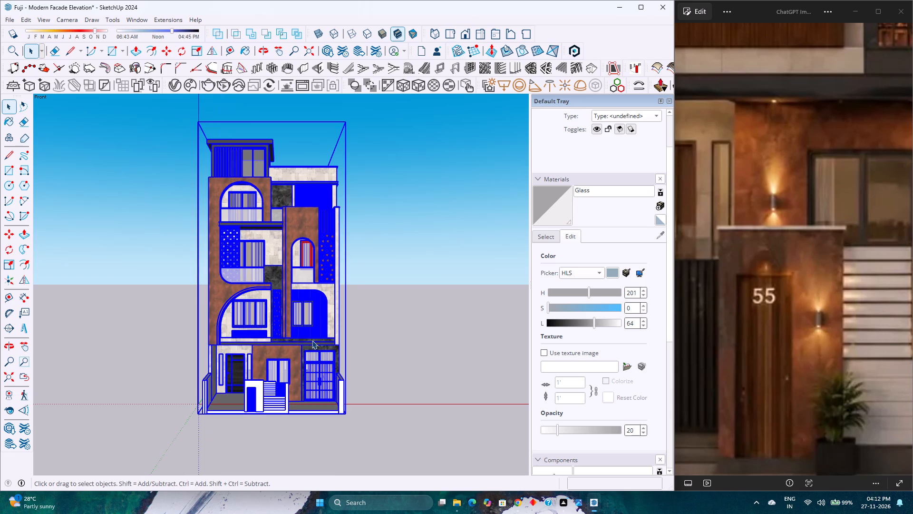
key("ctrl+s")
Examine the scaled building's facade from the front and from several angles, with nothing selected.
scroll(302, 317, "up", 8)
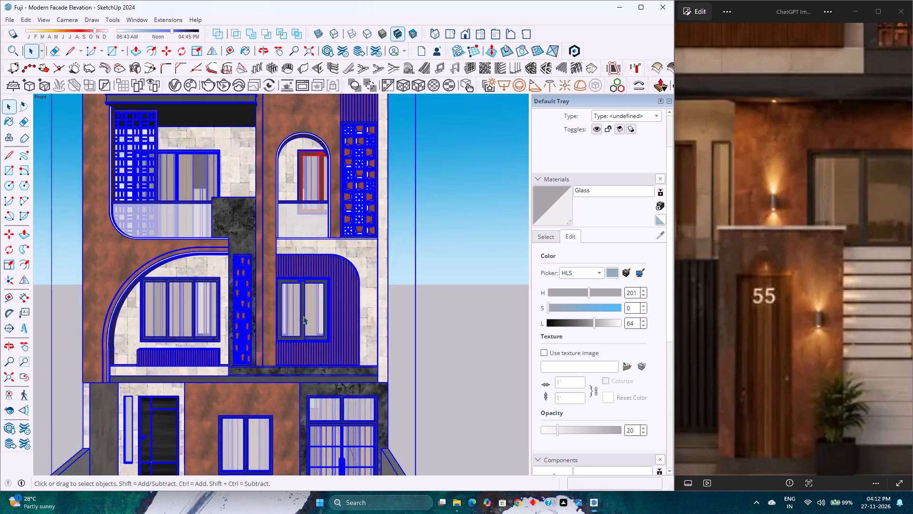
scroll(303, 316, "down", 7)
scroll(305, 318, "up", 5)
scroll(305, 317, "down", 4)
scroll(305, 318, "up", 2)
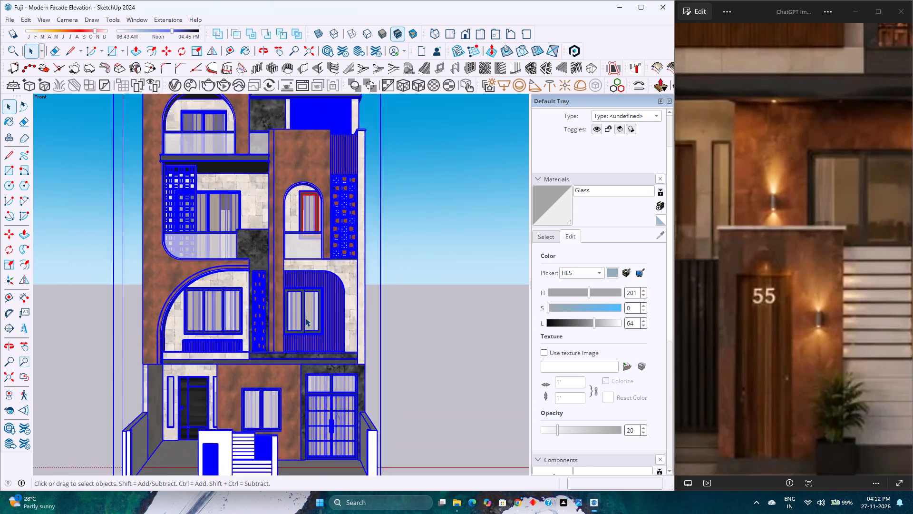
scroll(305, 318, "up", 2)
scroll(307, 318, "down", 3)
scroll(307, 318, "up", 2)
scroll(307, 318, "down", 3)
scroll(307, 318, "up", 3)
scroll(307, 318, "down", 4)
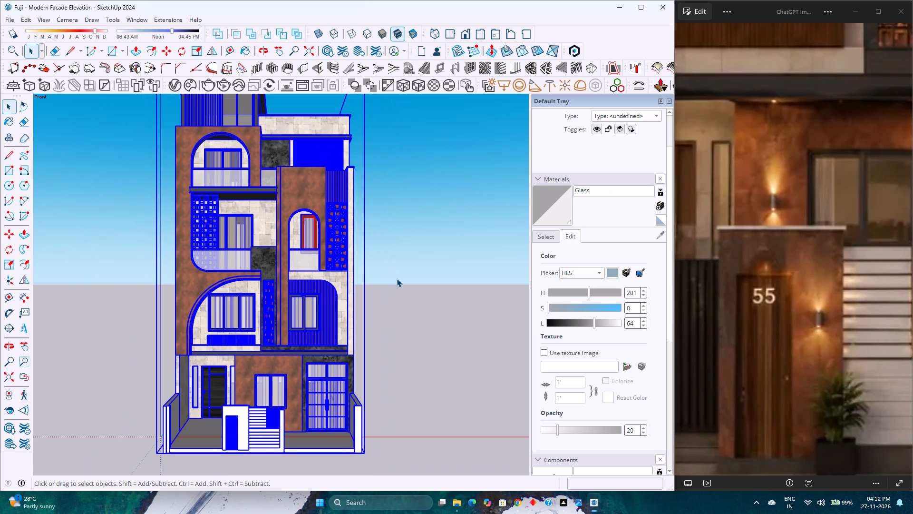
middle_click_drag(430, 267, 421, 306)
left_click(428, 299)
scroll(422, 295, "down", 2)
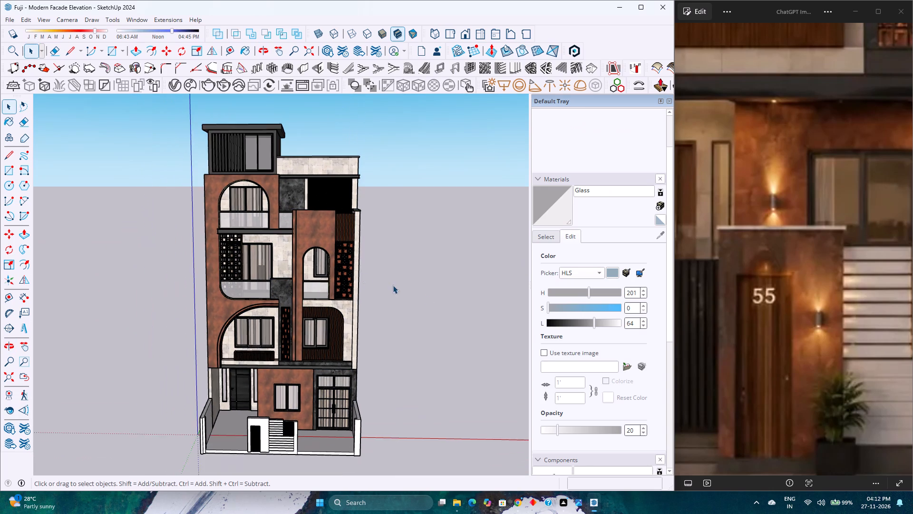
scroll(349, 266, "up", 6)
middle_click_drag(320, 265, 389, 267)
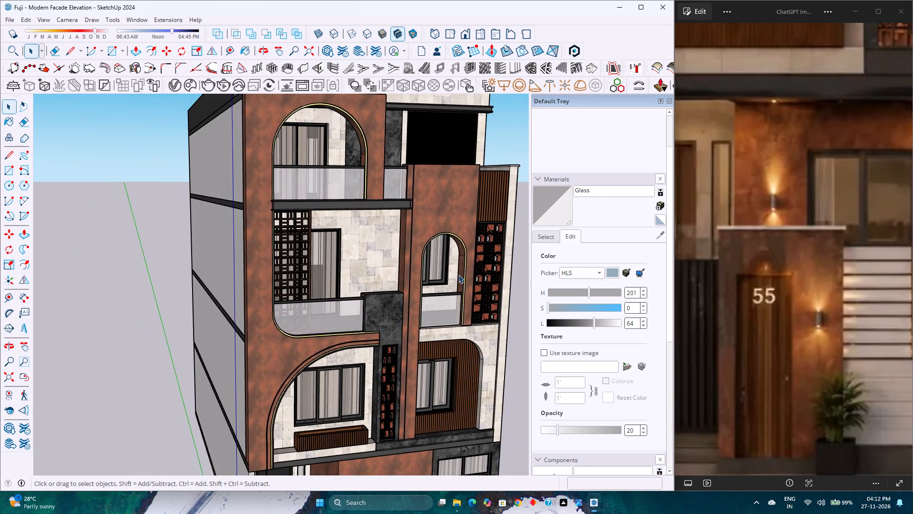
scroll(458, 275, "up", 6)
middle_click_drag(439, 284, 440, 227)
middle_click(440, 227)
scroll(446, 226, "up", 1)
scroll(447, 225, "down", 8)
middle_click_drag(447, 226, 370, 268)
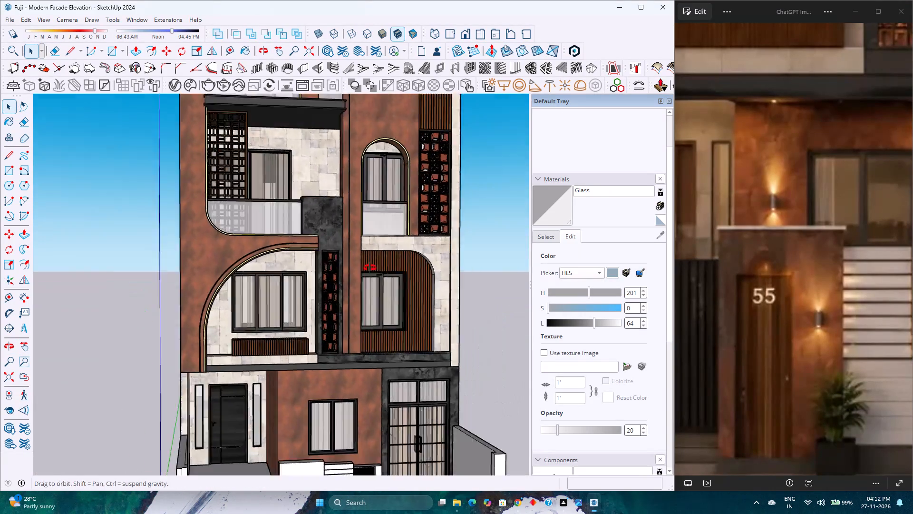
middle_click_drag(370, 268, 342, 279)
scroll(366, 262, "down", 10)
scroll(246, 281, "up", 5)
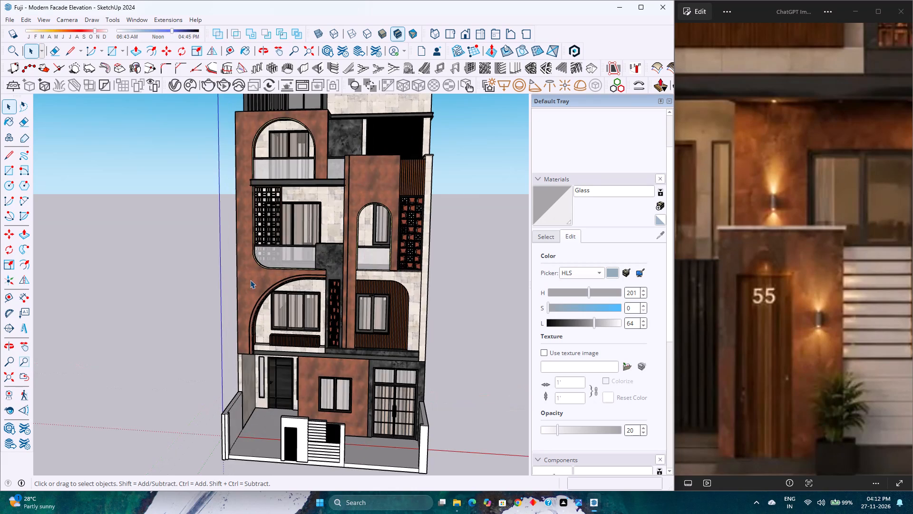
Show the entire facade in the reference image and compare it with the model viewed from both sides.
scroll(717, 254, "down", 7)
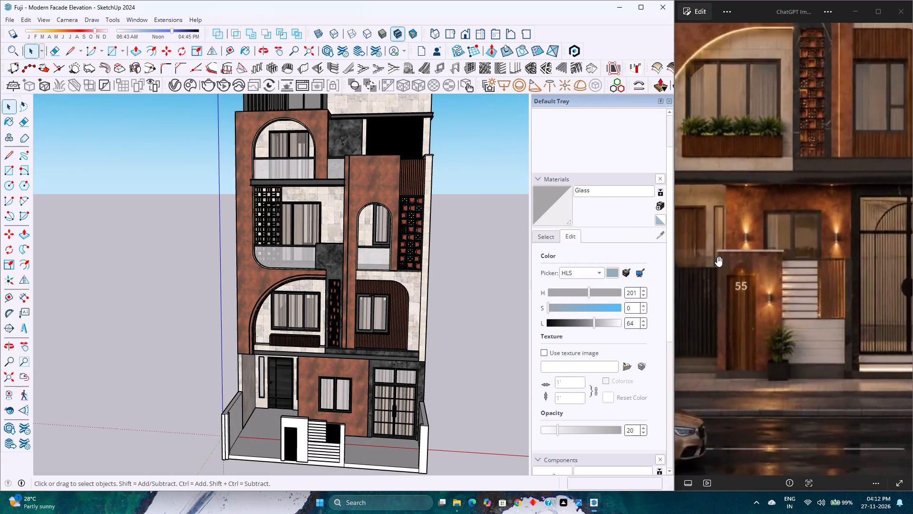
scroll(717, 257, "down", 8)
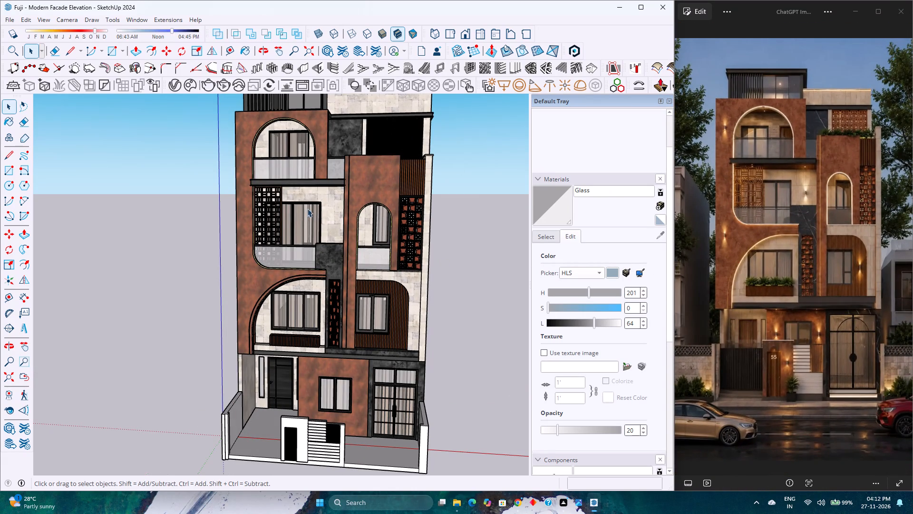
scroll(325, 209, "up", 4)
middle_click_drag(319, 237, 272, 224)
scroll(277, 222, "down", 3)
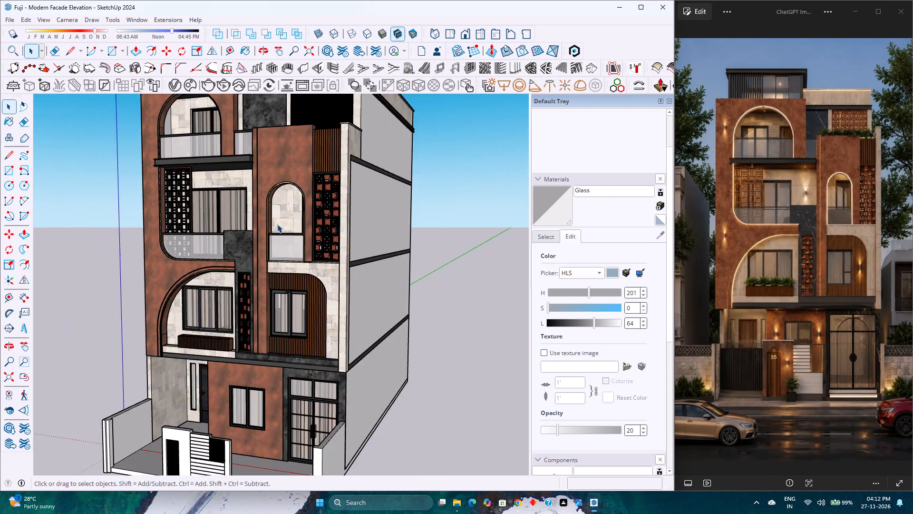
middle_click_drag(276, 226, 446, 280)
middle_click_drag(445, 284, 413, 291)
middle_click(413, 291)
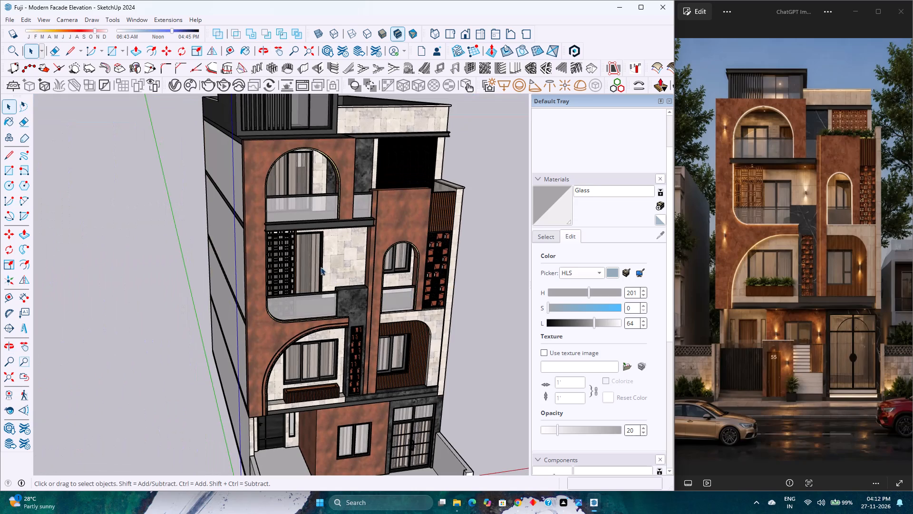
Save the model.
key("ctrl+s")
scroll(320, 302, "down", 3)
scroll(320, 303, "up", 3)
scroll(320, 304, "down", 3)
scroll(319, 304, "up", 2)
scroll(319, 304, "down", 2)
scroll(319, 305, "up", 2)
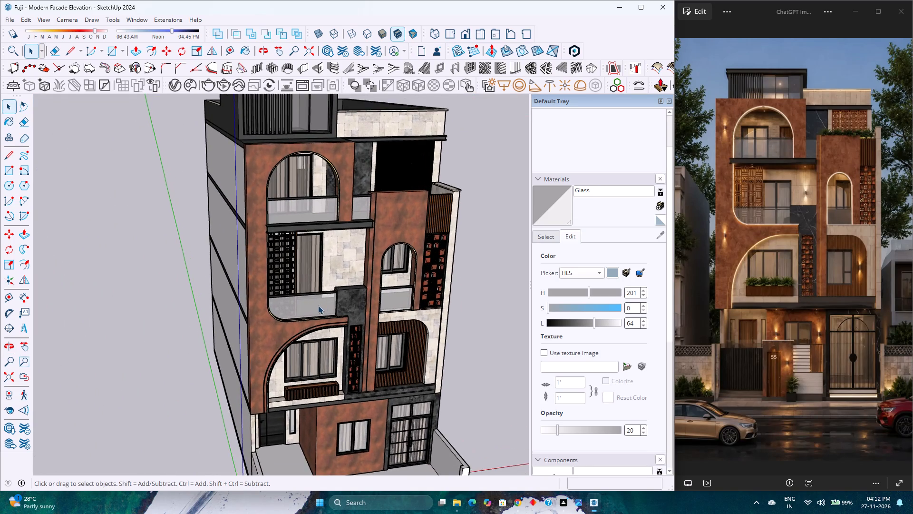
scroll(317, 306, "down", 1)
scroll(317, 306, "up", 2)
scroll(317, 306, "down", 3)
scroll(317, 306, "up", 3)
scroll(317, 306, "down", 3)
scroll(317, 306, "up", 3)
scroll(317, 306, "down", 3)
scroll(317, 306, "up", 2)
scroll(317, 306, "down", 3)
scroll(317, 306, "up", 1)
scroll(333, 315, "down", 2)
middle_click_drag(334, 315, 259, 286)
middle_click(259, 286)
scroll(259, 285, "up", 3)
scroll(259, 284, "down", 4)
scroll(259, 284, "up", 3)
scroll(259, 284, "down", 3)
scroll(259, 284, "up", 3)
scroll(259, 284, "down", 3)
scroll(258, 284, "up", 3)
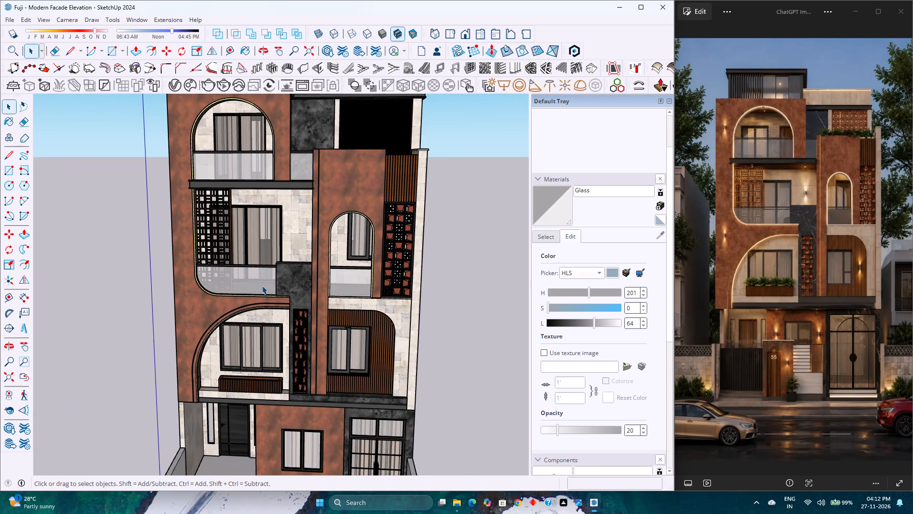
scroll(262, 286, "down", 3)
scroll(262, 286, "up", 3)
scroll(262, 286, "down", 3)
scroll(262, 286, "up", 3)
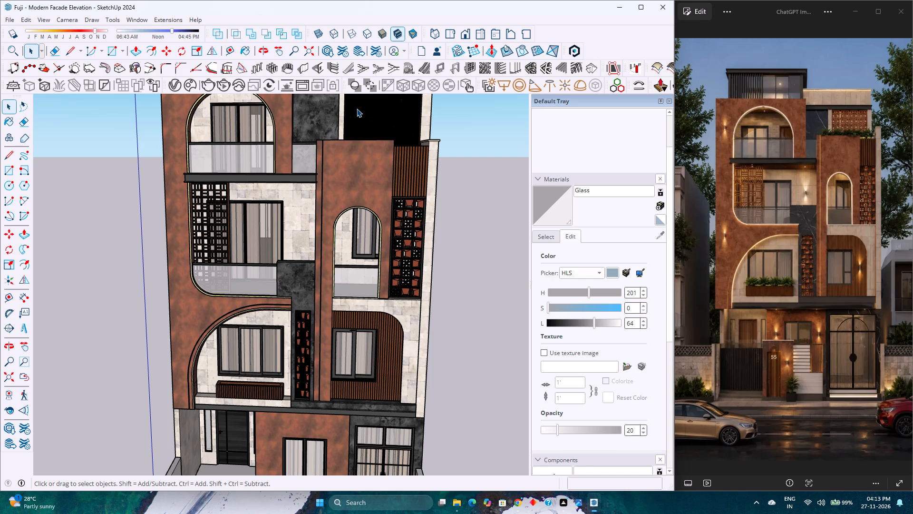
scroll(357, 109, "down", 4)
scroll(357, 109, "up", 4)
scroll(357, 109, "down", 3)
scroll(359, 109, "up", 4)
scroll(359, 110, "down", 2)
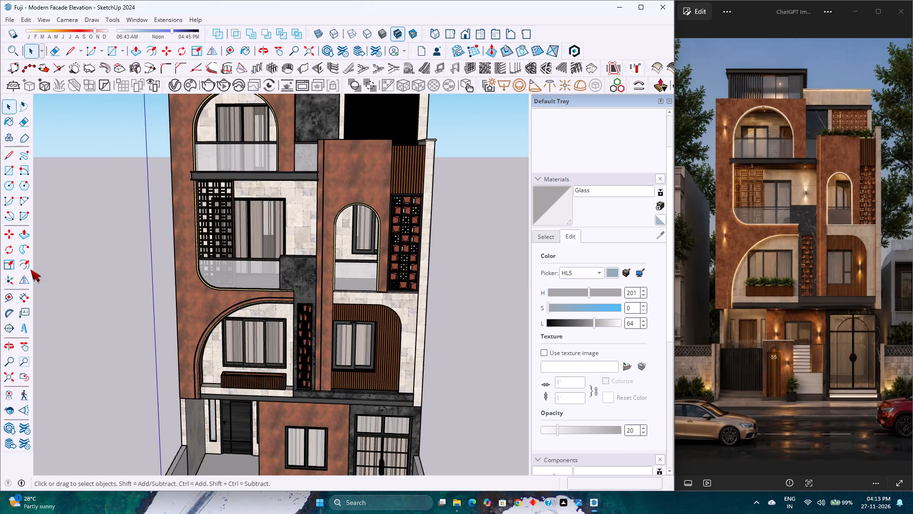
Examine the whole building in the standard front view against the reference image.
left_click(8, 375)
scroll(280, 326, "up", 1)
scroll(280, 326, "down", 4)
scroll(280, 326, "up", 3)
scroll(280, 326, "down", 4)
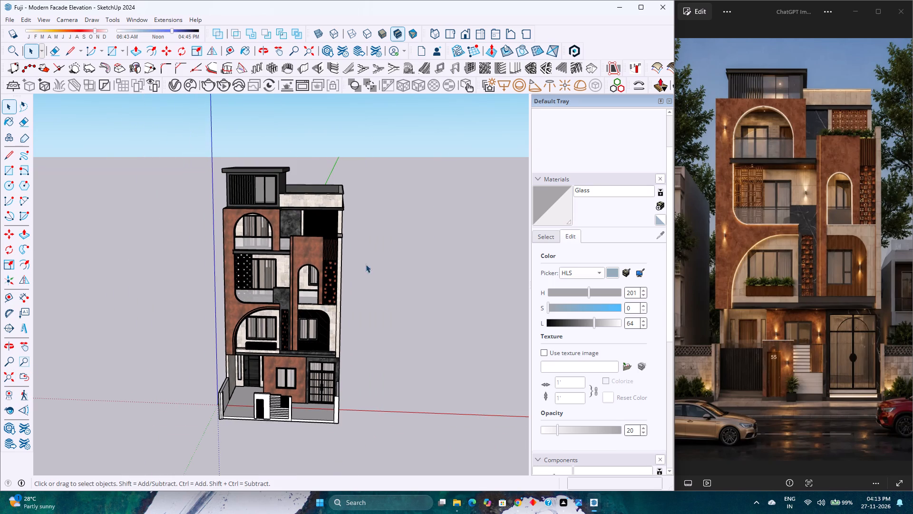
left_click(466, 32)
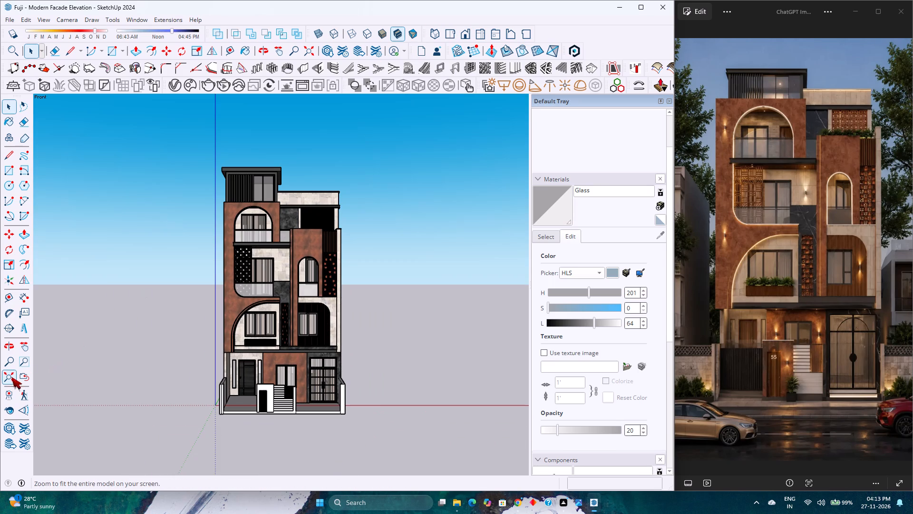
left_click(11, 377)
scroll(270, 317, "up", 1)
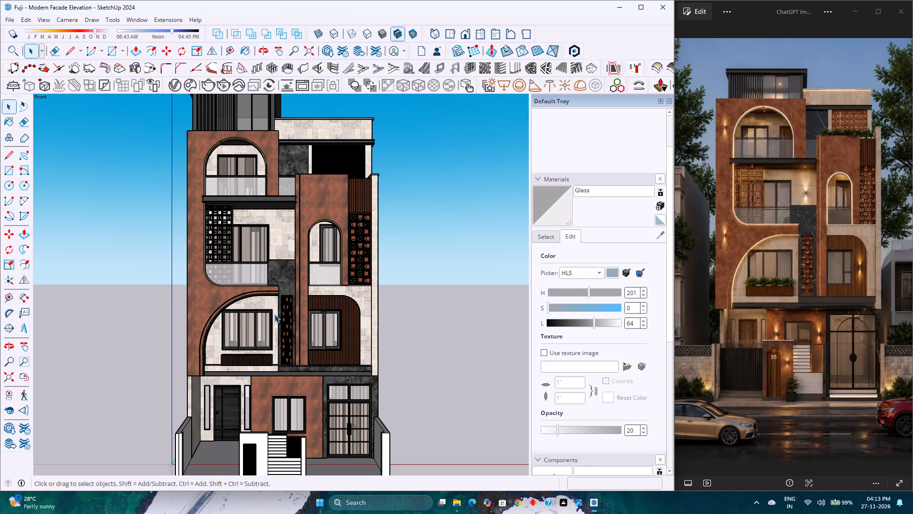
scroll(274, 314, "down", 1)
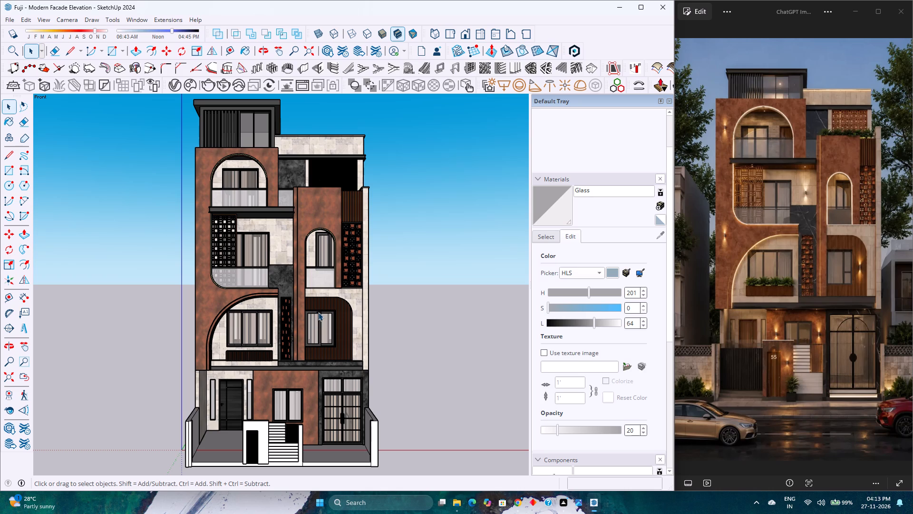
scroll(264, 241, "down", 2)
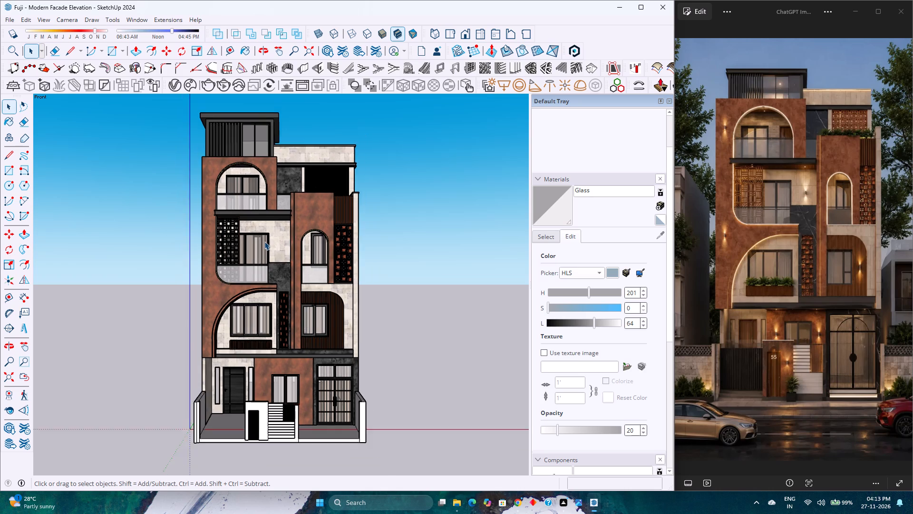
Examine the front facade up close around the middle-floor windows, timber cladding and lattice screens against the reference image.
scroll(264, 241, "up", 3)
scroll(264, 241, "down", 3)
scroll(294, 308, "up", 3)
scroll(294, 308, "down", 2)
scroll(294, 310, "up", 3)
scroll(294, 311, "down", 4)
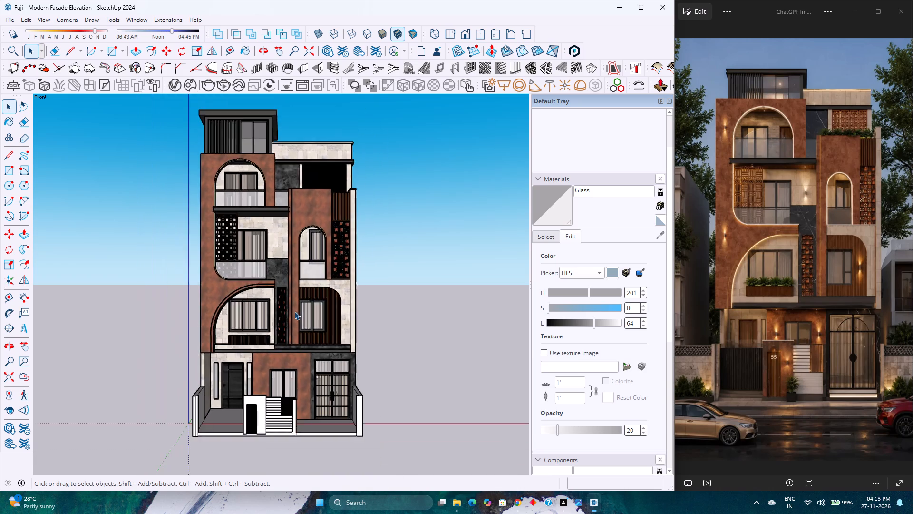
scroll(294, 311, "up", 2)
scroll(294, 311, "down", 3)
scroll(294, 311, "up", 3)
scroll(294, 311, "down", 2)
scroll(294, 311, "up", 3)
scroll(294, 311, "down", 4)
scroll(294, 311, "up", 3)
scroll(294, 311, "down", 4)
scroll(294, 311, "up", 4)
scroll(294, 311, "down", 1)
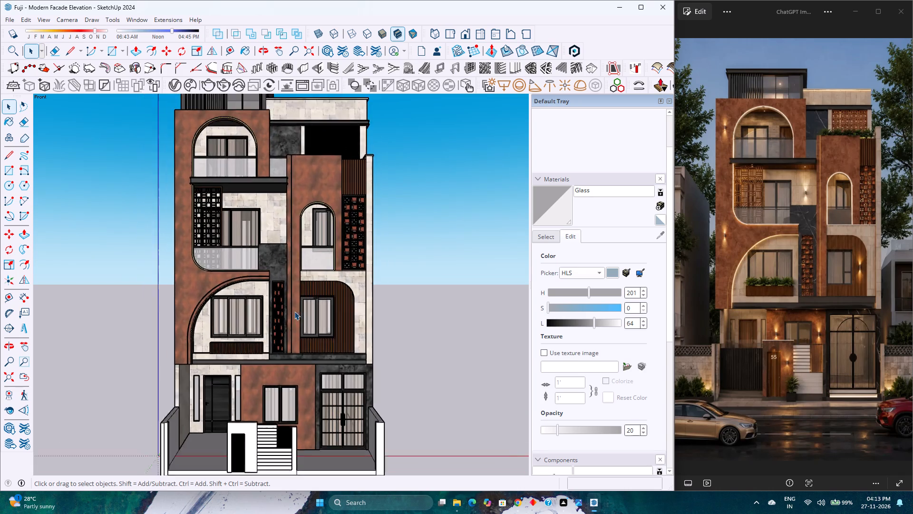
scroll(294, 311, "down", 1)
scroll(294, 311, "up", 3)
scroll(294, 311, "down", 2)
scroll(294, 311, "up", 4)
scroll(294, 311, "down", 3)
scroll(294, 311, "up", 3)
scroll(294, 311, "down", 3)
scroll(294, 311, "up", 3)
scroll(294, 311, "down", 3)
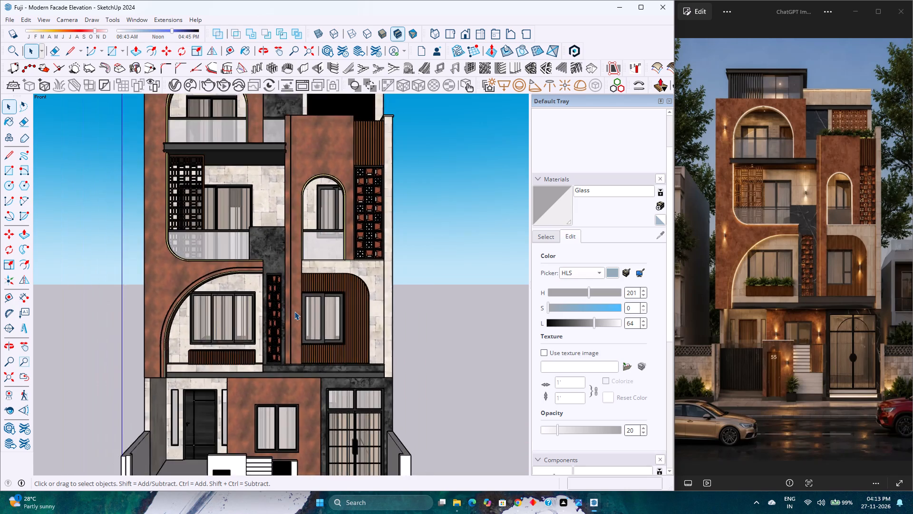
scroll(294, 311, "down", 1)
scroll(294, 309, "up", 3)
scroll(294, 308, "down", 4)
scroll(294, 308, "up", 2)
scroll(294, 312, "down", 3)
scroll(294, 312, "up", 4)
scroll(294, 312, "down", 2)
scroll(294, 312, "up", 3)
scroll(294, 312, "down", 2)
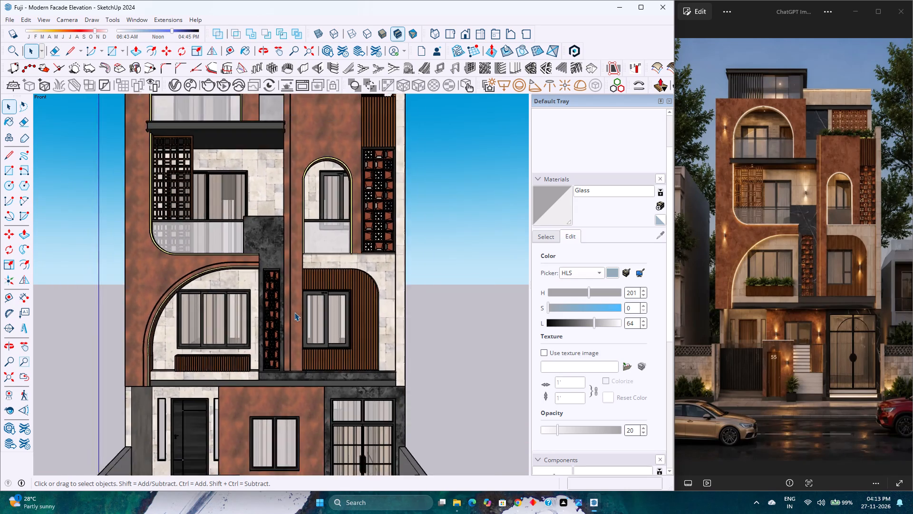
scroll(294, 312, "up", 3)
scroll(294, 312, "down", 2)
scroll(294, 312, "up", 7)
scroll(294, 311, "down", 4)
scroll(294, 311, "up", 3)
scroll(294, 311, "down", 3)
scroll(295, 311, "up", 1)
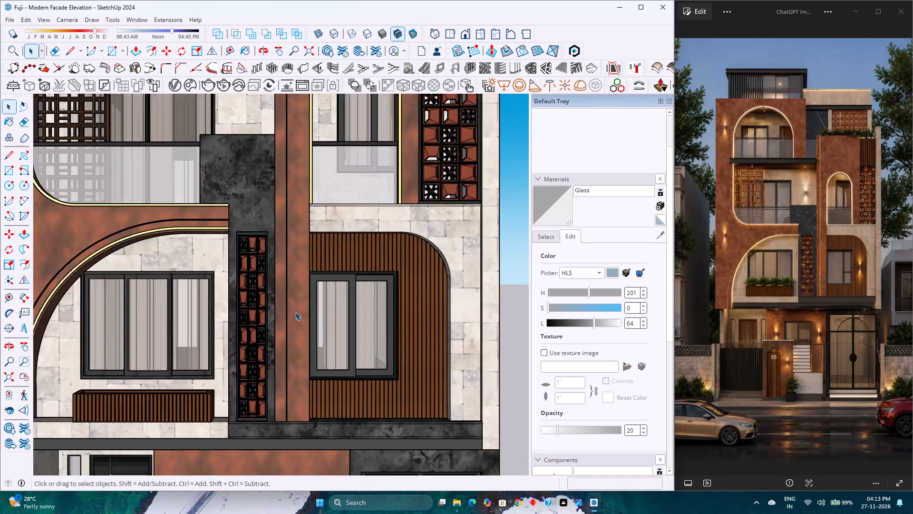
scroll(295, 312, "down", 2)
scroll(295, 312, "up", 2)
scroll(295, 312, "down", 3)
scroll(295, 312, "up", 4)
scroll(295, 312, "down", 4)
scroll(295, 312, "up", 4)
scroll(295, 312, "down", 12)
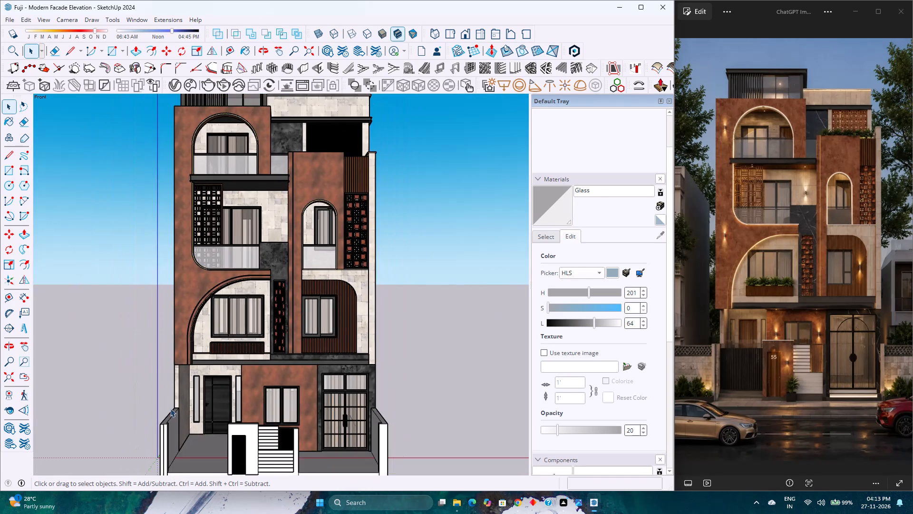
Fit the whole building in the front view and compare its overall proportions with the reference image.
left_click(9, 379)
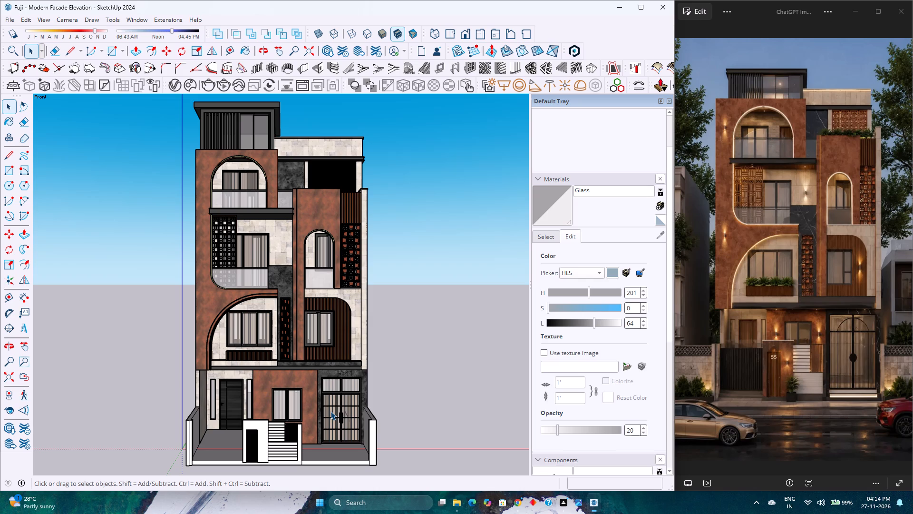
scroll(330, 412, "up", 3)
scroll(330, 412, "down", 4)
left_click(4, 374)
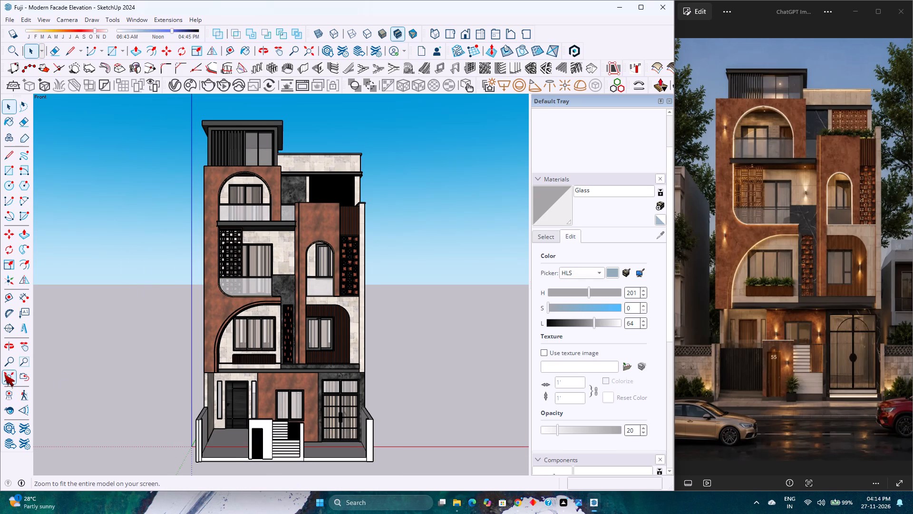
scroll(311, 396, "down", 3)
scroll(311, 396, "up", 3)
scroll(311, 396, "down", 3)
scroll(311, 396, "up", 3)
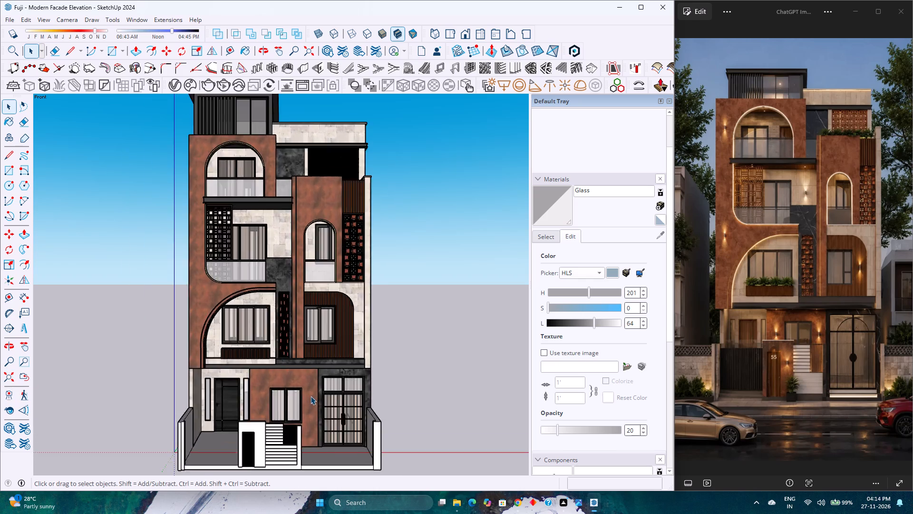
scroll(311, 396, "down", 4)
scroll(311, 396, "up", 3)
scroll(311, 396, "down", 3)
scroll(311, 396, "up", 4)
scroll(311, 396, "down", 3)
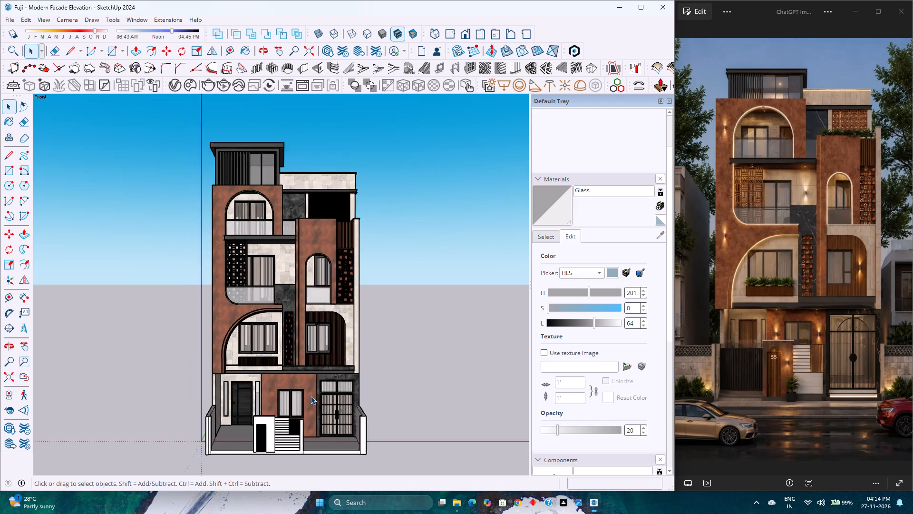
scroll(311, 396, "up", 3)
scroll(311, 396, "down", 4)
scroll(311, 396, "up", 3)
scroll(311, 396, "down", 3)
scroll(311, 396, "up", 5)
scroll(311, 396, "down", 4)
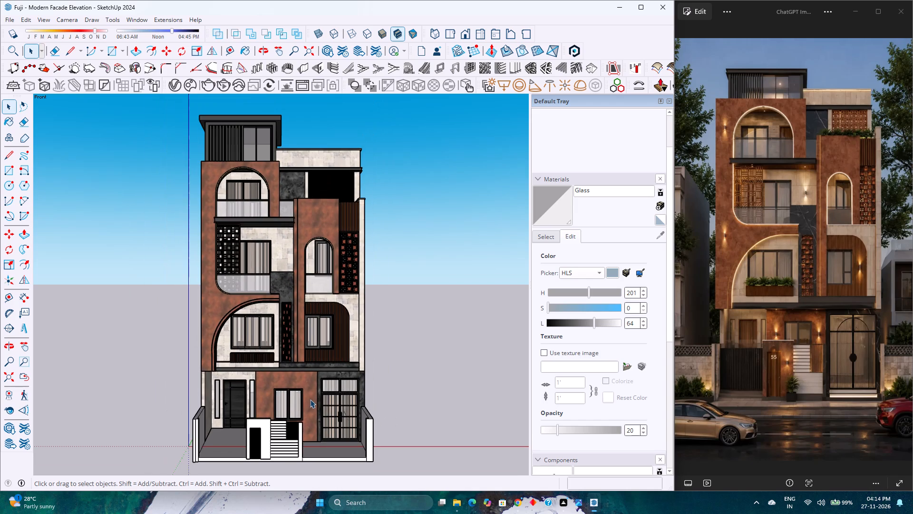
scroll(309, 403, "up", 2)
scroll(309, 403, "down", 2)
Inspect the building from raised and angled viewpoints, finishing in the standard front view.
middle_click_drag(309, 403, 306, 408)
middle_click_drag(315, 397, 317, 407)
middle_click(317, 421)
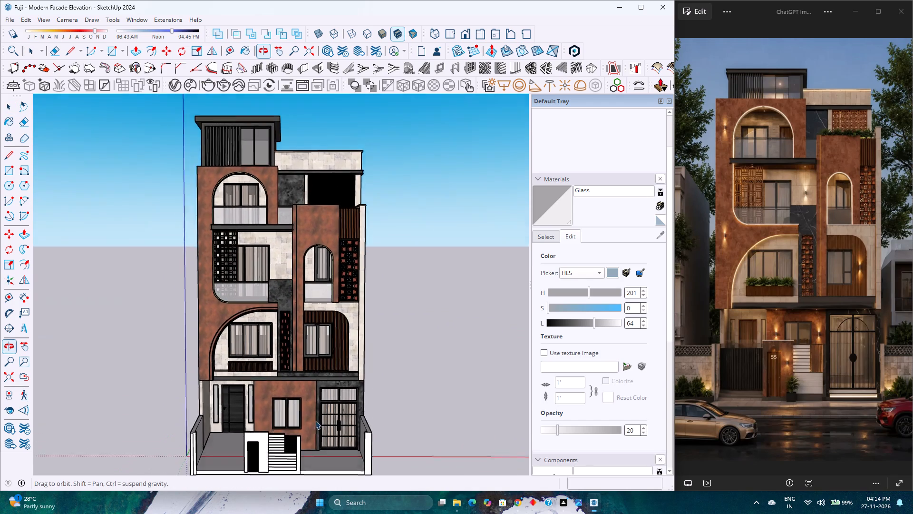
middle_click_drag(311, 419, 357, 381)
scroll(333, 373, "down", 2)
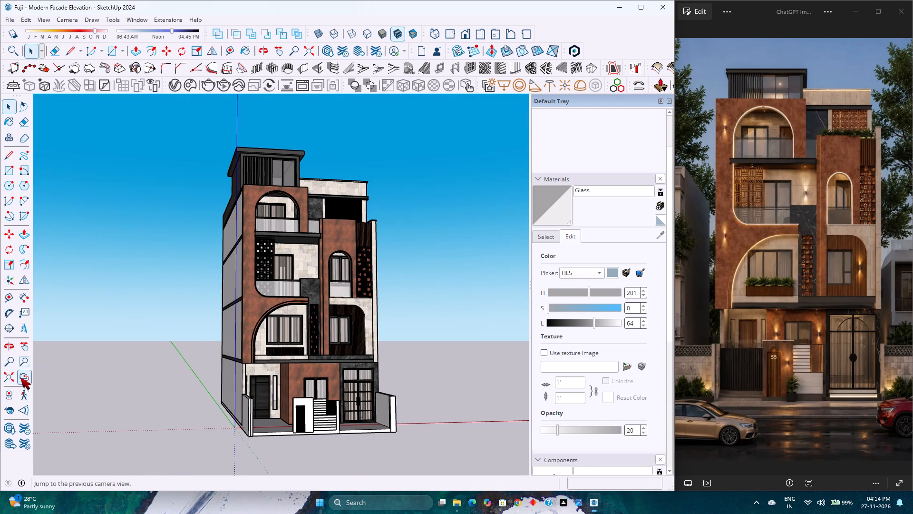
left_click(13, 379)
middle_click_drag(224, 379, 172, 387)
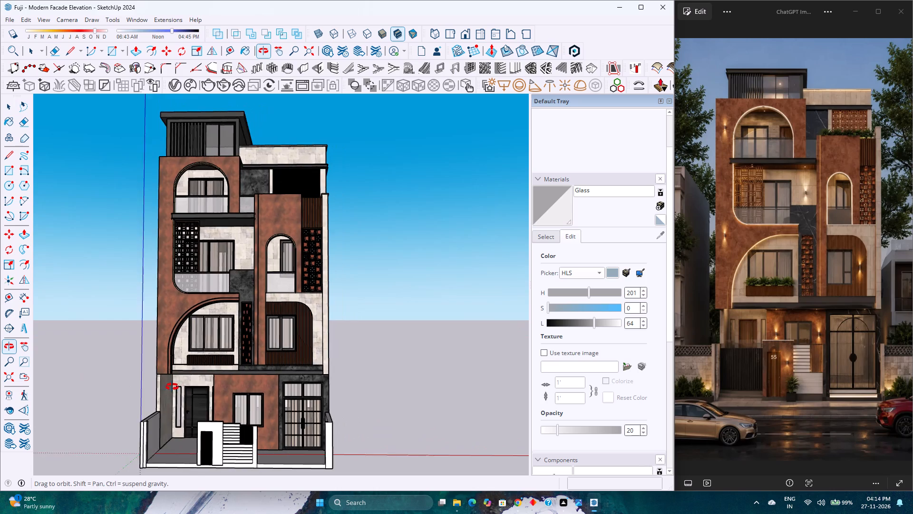
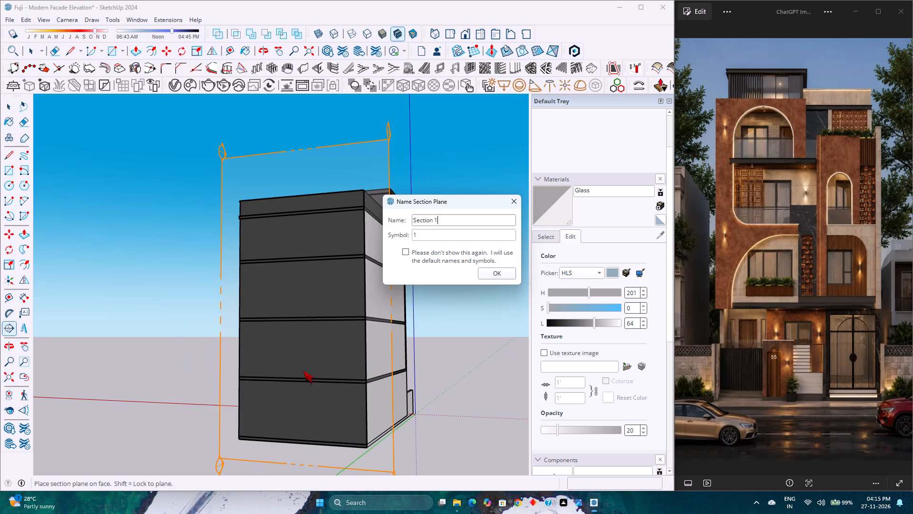
Add Section 1 at the building's rear wall and move it about 22' 8" towards the front to expose the room interiors.
left_click(509, 269)
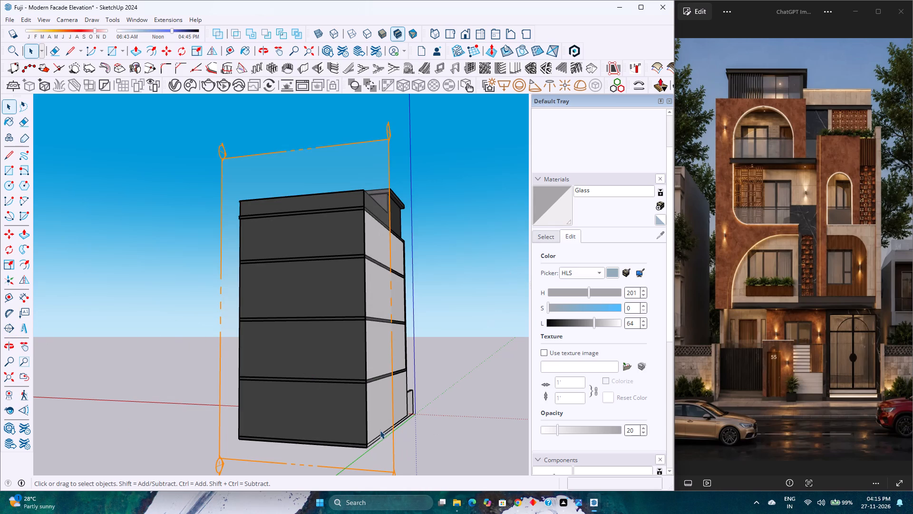
scroll(380, 430, "down", 4)
left_click(387, 466)
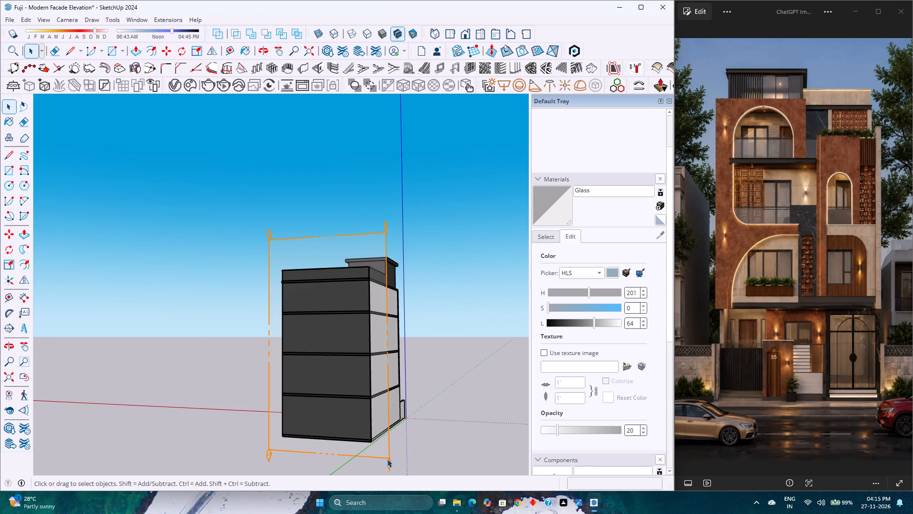
left_click(387, 459)
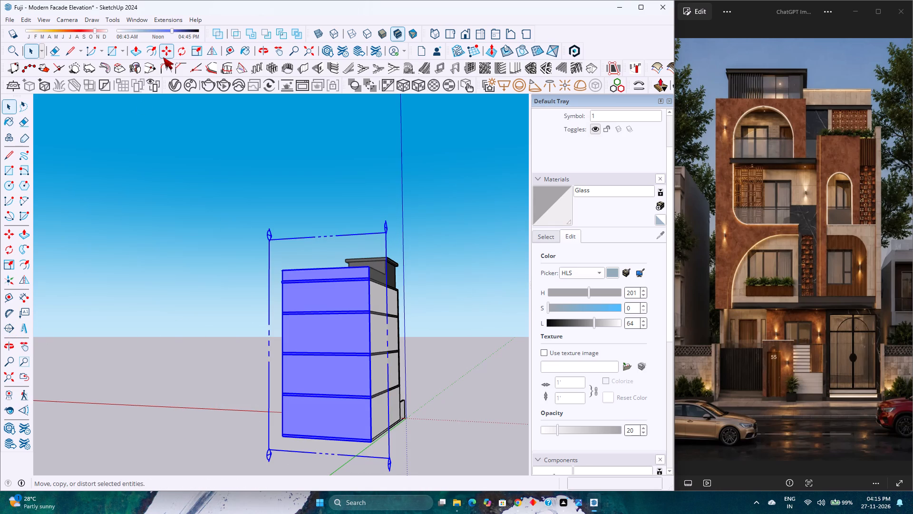
left_click(163, 57)
left_click(388, 460)
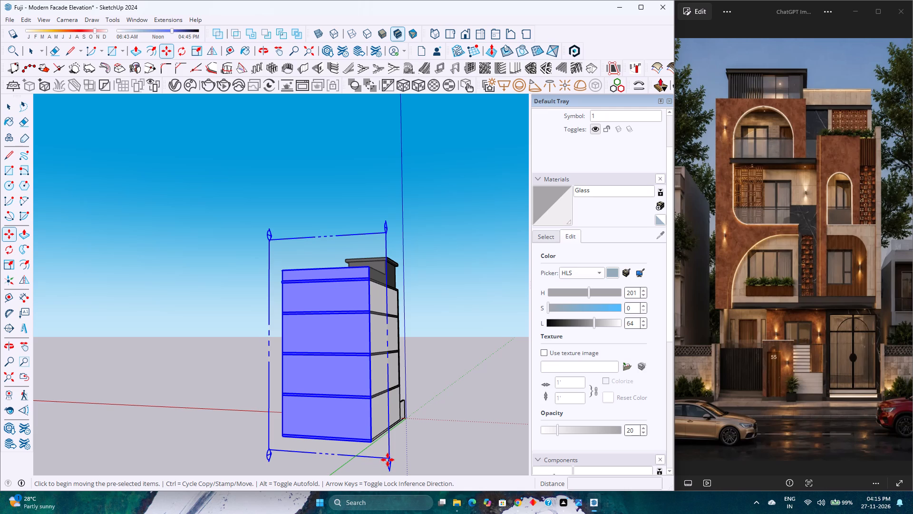
left_click(399, 439)
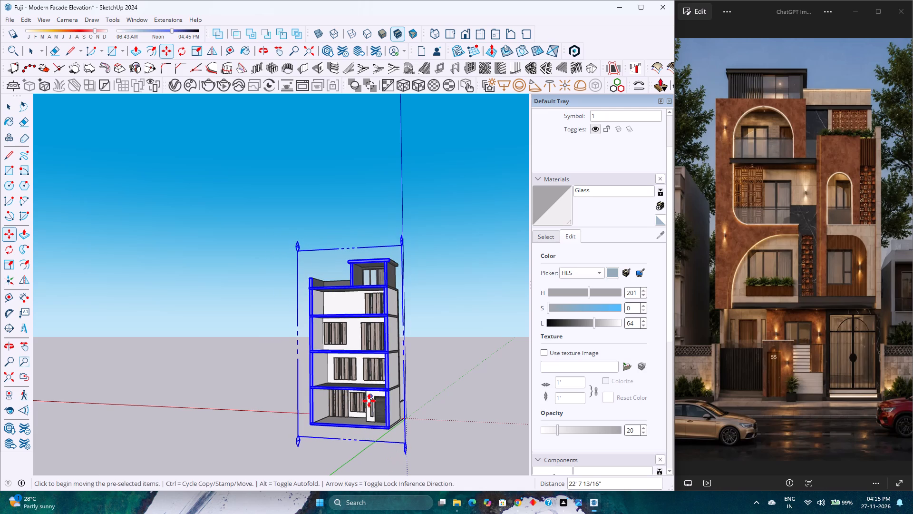
scroll(369, 401, "up", 5)
middle_click_drag(371, 398, 429, 390)
middle_click(430, 390)
key("space")
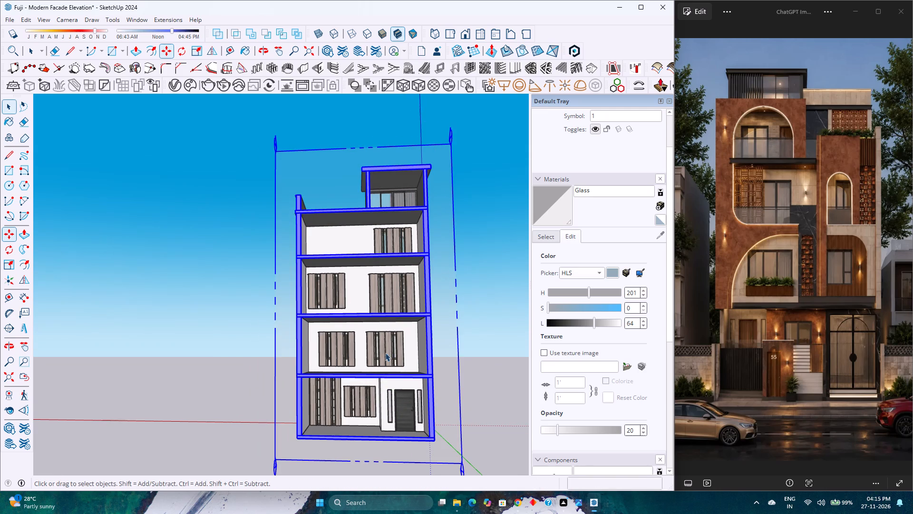
Copy the first-floor curtain above the entrance and paste it on the ground floor, inside the entrance door and its narrow side windows.
left_click(385, 350)
left_click(386, 350)
triple_click(386, 350)
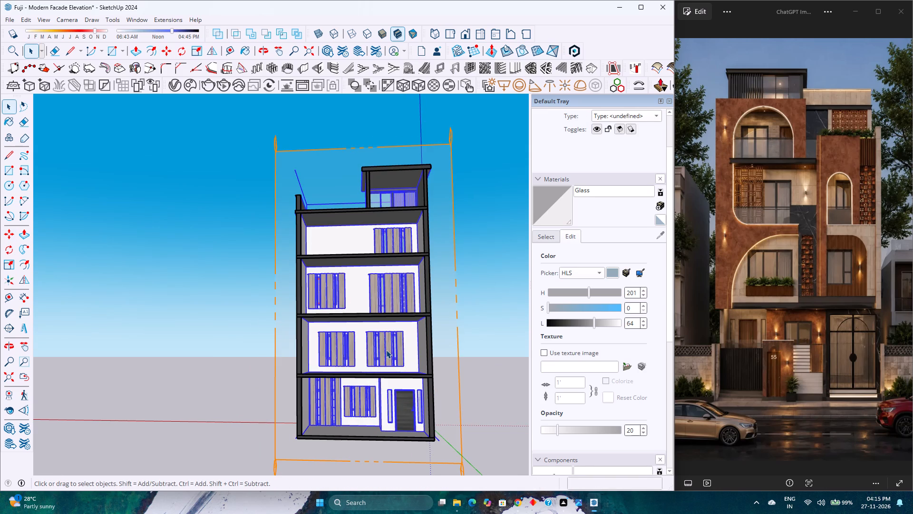
key("ctrl+c")
scroll(410, 346, "up", 1)
middle_click_drag(411, 346, 380, 386)
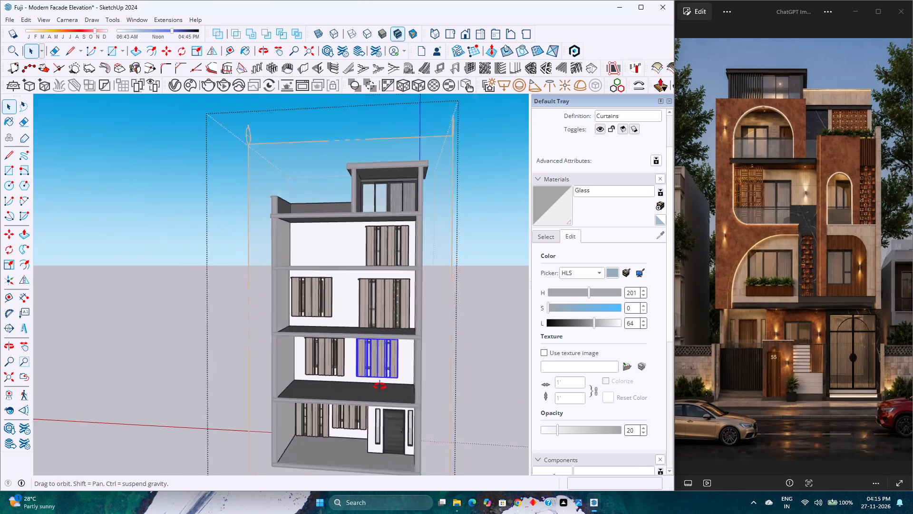
middle_click_drag(380, 386, 379, 386)
key("ctrl+v")
scroll(366, 433, "up", 1)
middle_click_drag(370, 431, 409, 372)
scroll(410, 372, "up", 1)
scroll(420, 413, "up", 1)
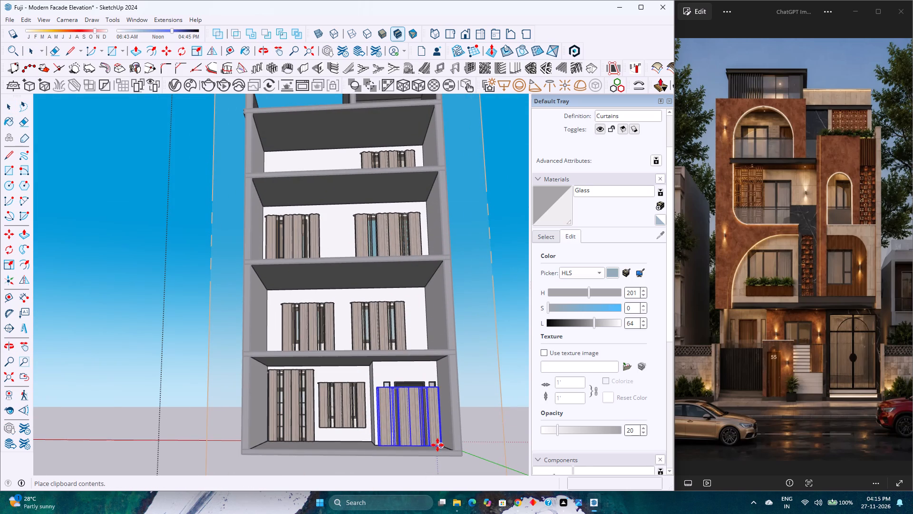
left_click(437, 446)
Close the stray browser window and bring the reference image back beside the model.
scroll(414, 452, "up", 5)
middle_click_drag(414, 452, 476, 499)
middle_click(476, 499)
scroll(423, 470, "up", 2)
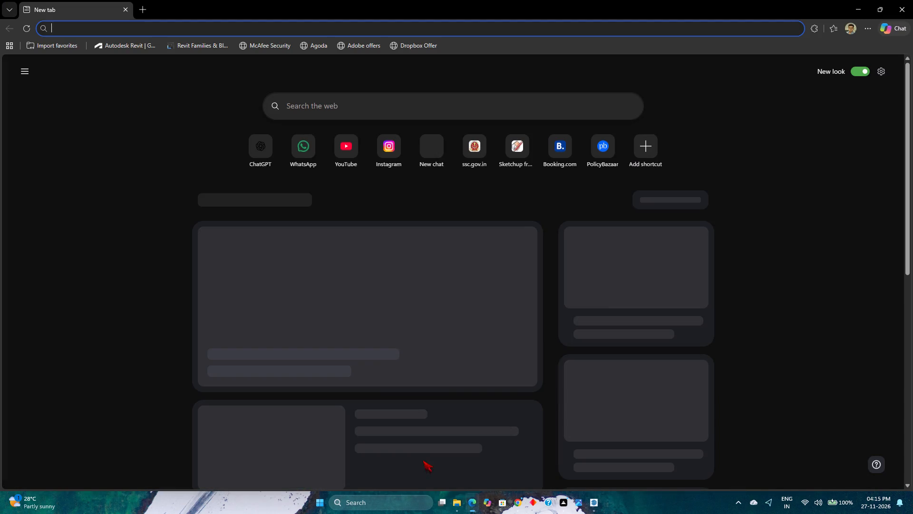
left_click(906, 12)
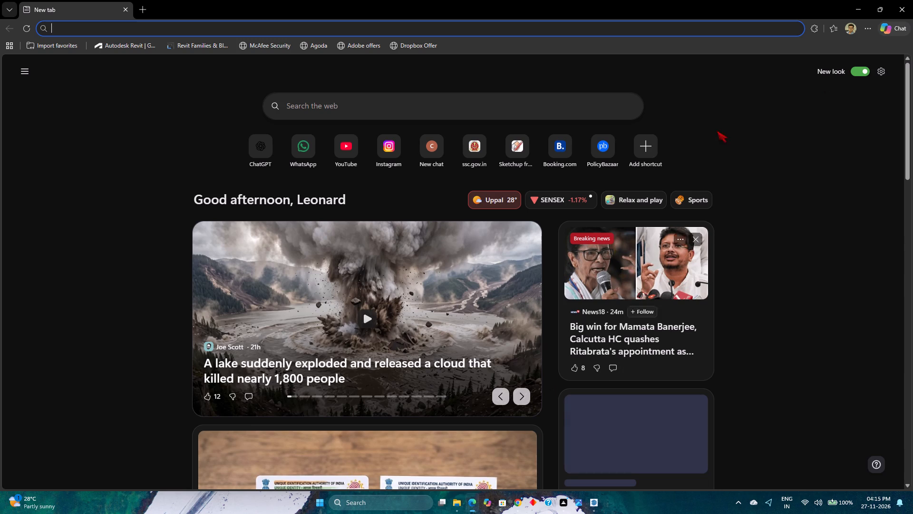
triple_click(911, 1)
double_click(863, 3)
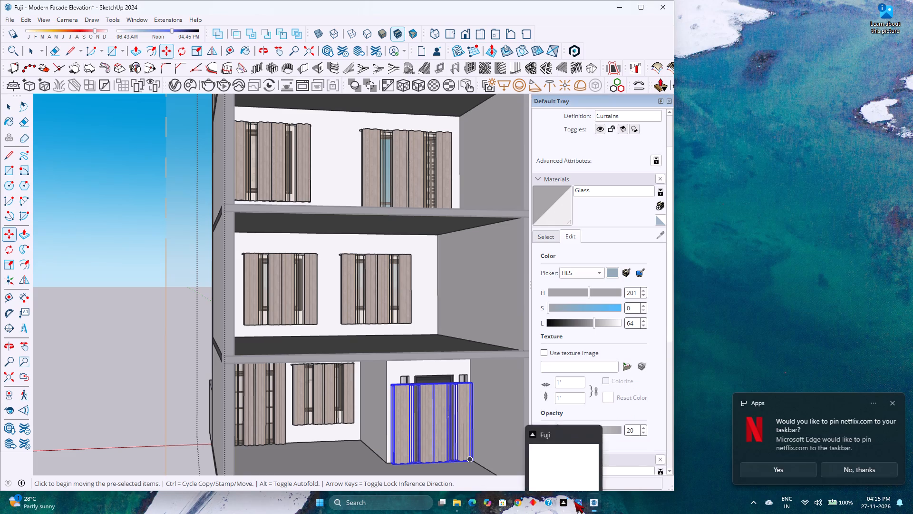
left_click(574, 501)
Stretch the pasted entrance curtain upward to a vertical scale of about 1.16 so it covers the door's full height.
scroll(410, 419, "up", 7)
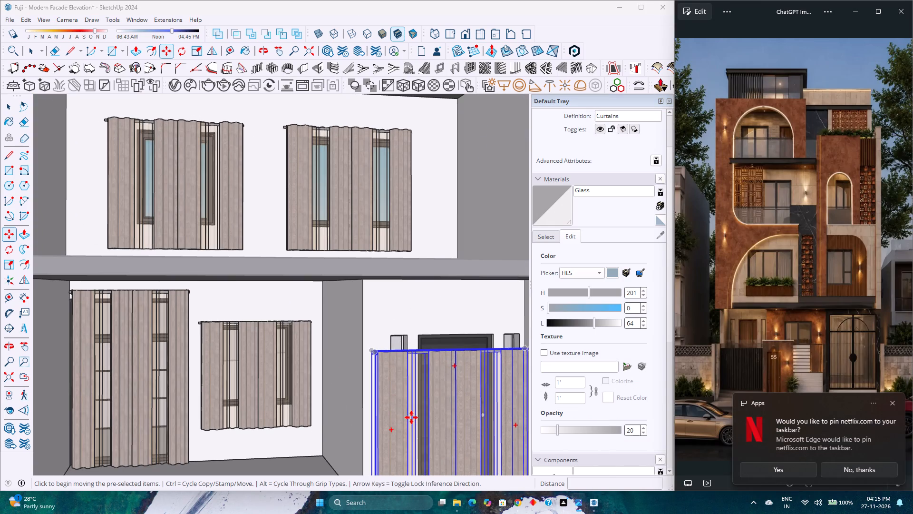
key("s")
middle_click_drag(405, 365, 427, 419)
middle_click_drag(423, 405, 334, 271, "shift")
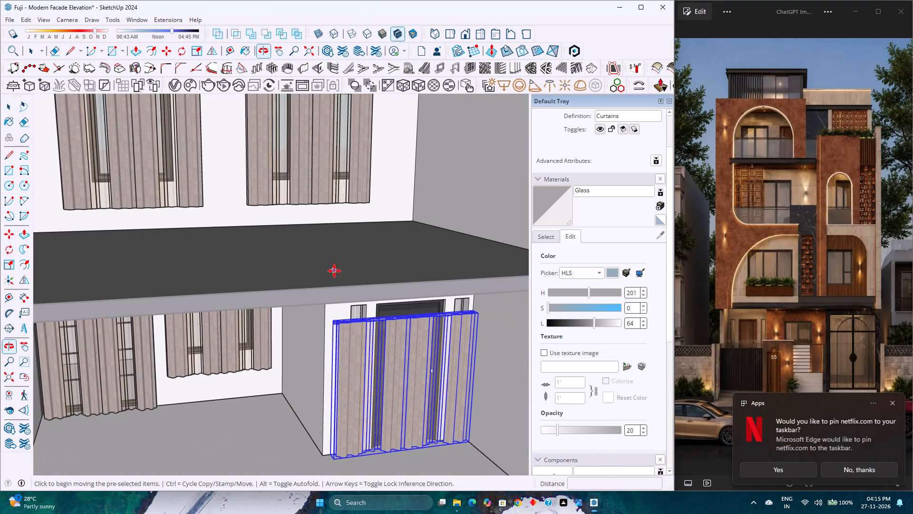
key("s")
scroll(404, 307, "up", 8)
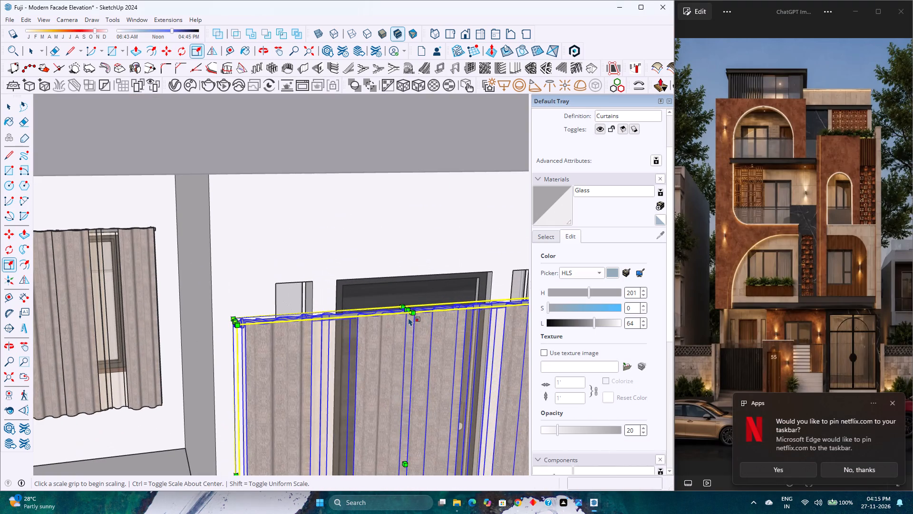
left_click(407, 312)
left_click(393, 259)
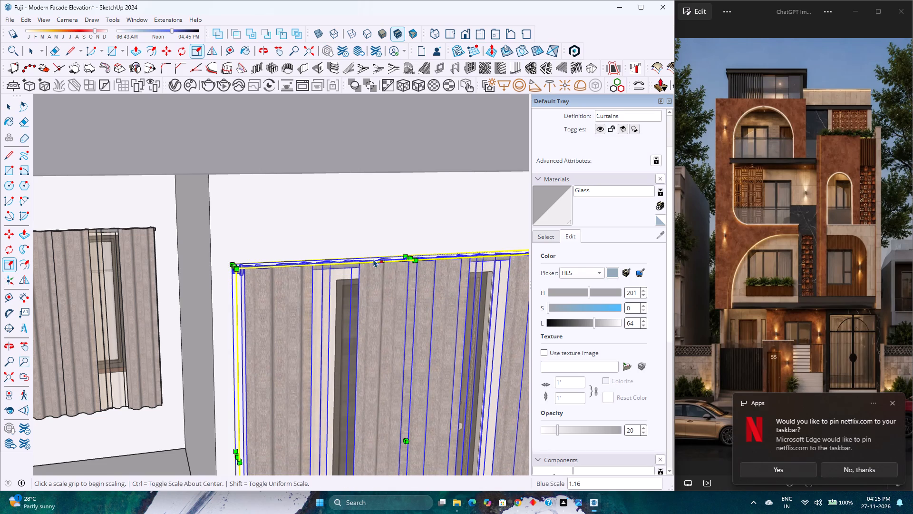
scroll(362, 257, "down", 6)
key("space")
scroll(362, 257, "down", 4)
middle_click_drag(388, 314, 244, 274)
scroll(244, 273, "up", 1)
scroll(256, 270, "down", 5)
left_click(375, 327)
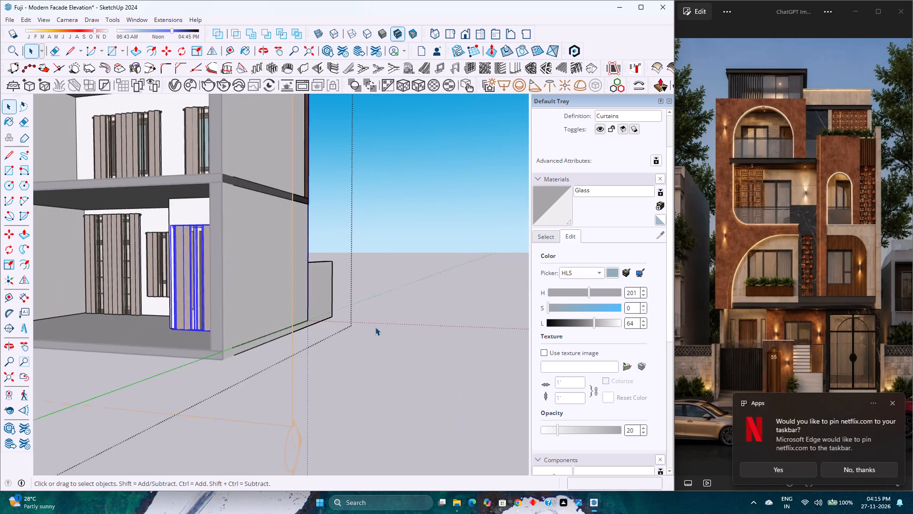
Leave the building group's editing and delete the section plane cutting through the interior.
scroll(376, 327, "down", 4)
middle_click_drag(330, 330, 366, 349)
scroll(413, 357, "down", 3)
middle_click_drag(413, 357, 418, 353)
middle_click(418, 353)
left_click(437, 383)
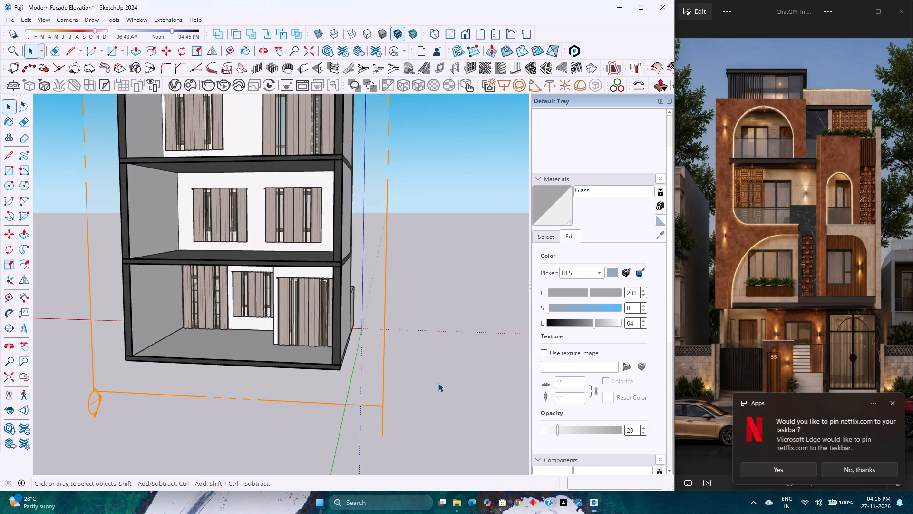
left_click(438, 383)
left_click(359, 404)
left_click(359, 405)
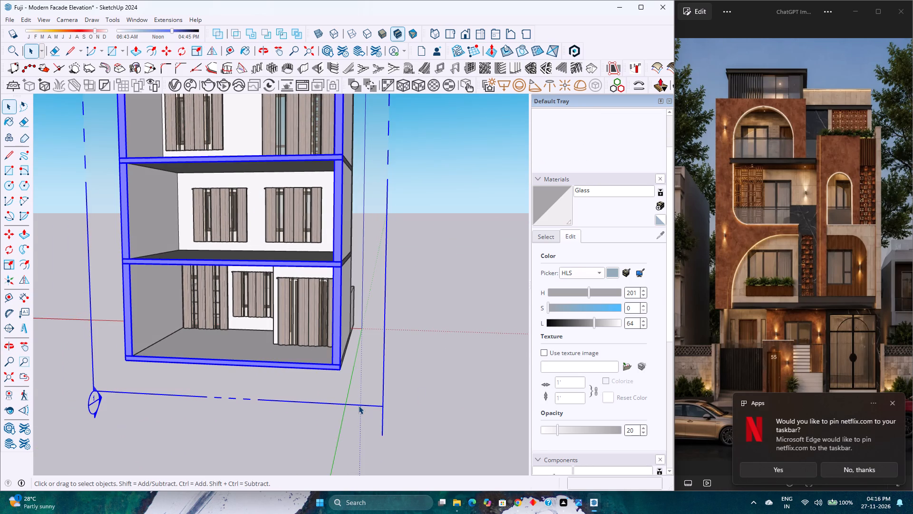
key("Delete")
scroll(358, 405, "down", 2)
left_click(385, 393)
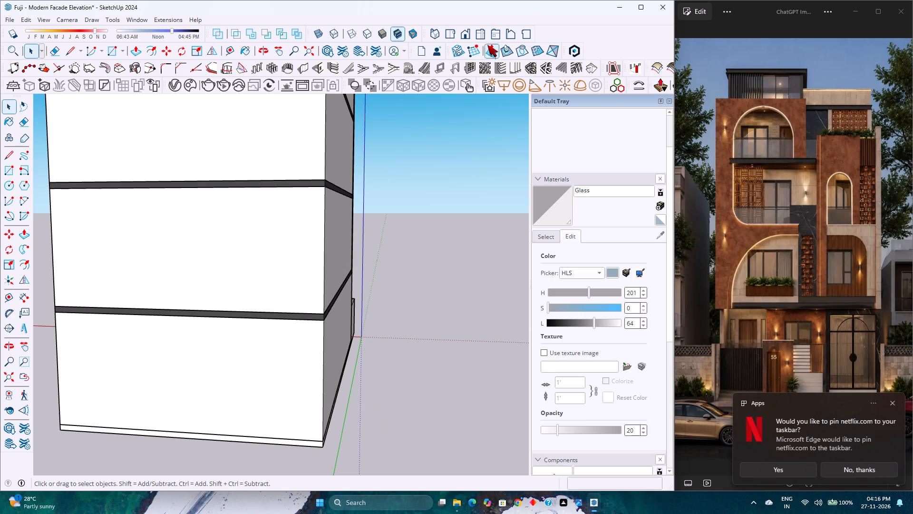
Fit the whole building in the standard front view and save the model.
left_click(462, 31)
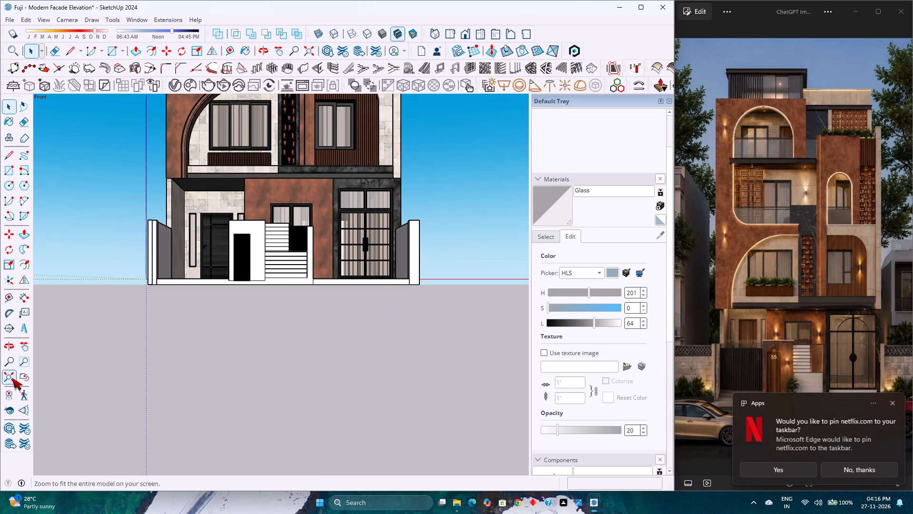
left_click(11, 377)
key("ctrl+s")
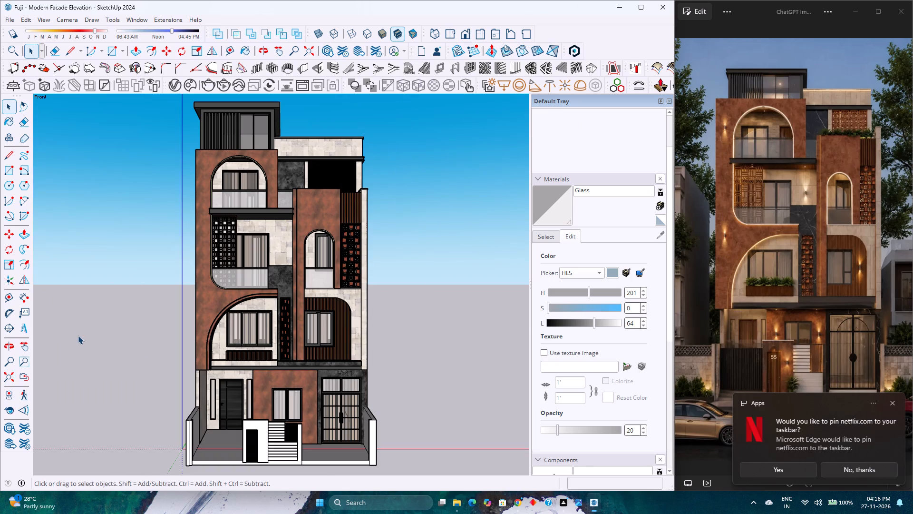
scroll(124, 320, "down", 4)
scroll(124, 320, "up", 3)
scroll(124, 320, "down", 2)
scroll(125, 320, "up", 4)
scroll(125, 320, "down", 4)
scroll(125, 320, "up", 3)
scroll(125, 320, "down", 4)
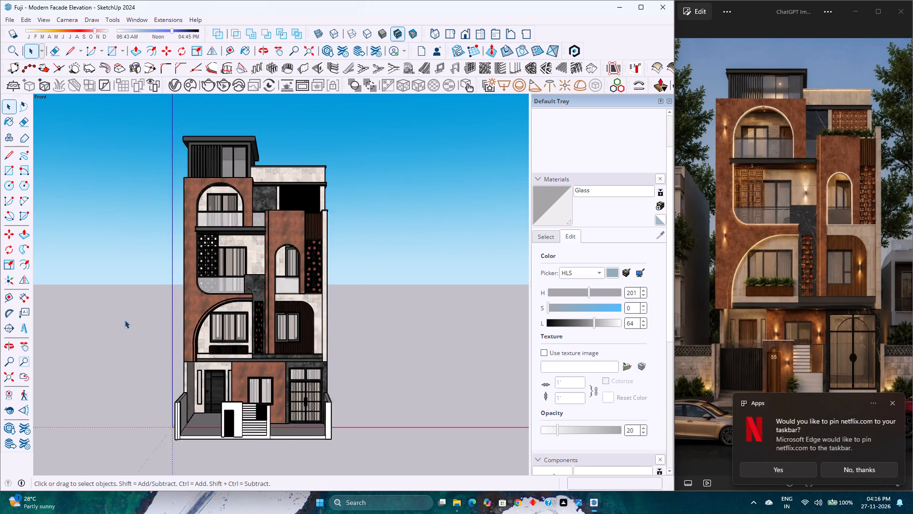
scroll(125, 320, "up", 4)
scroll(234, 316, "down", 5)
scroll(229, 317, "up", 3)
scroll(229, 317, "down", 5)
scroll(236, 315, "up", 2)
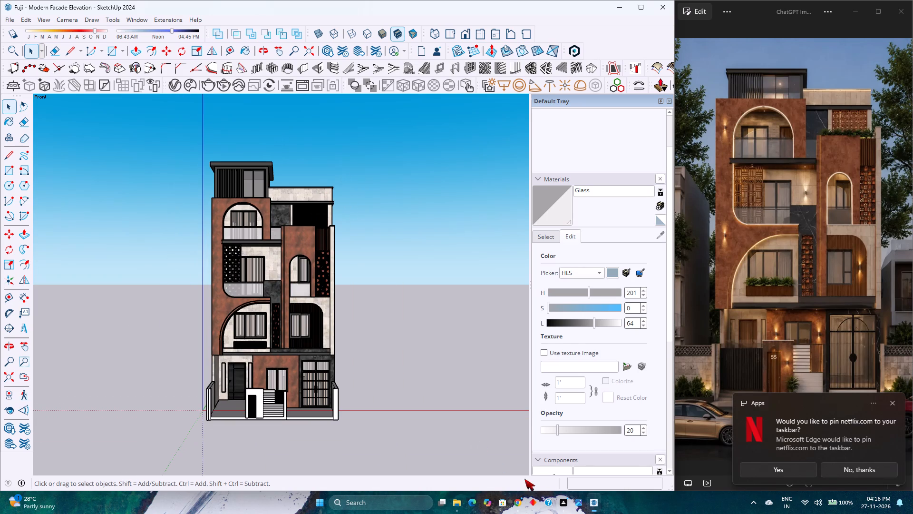
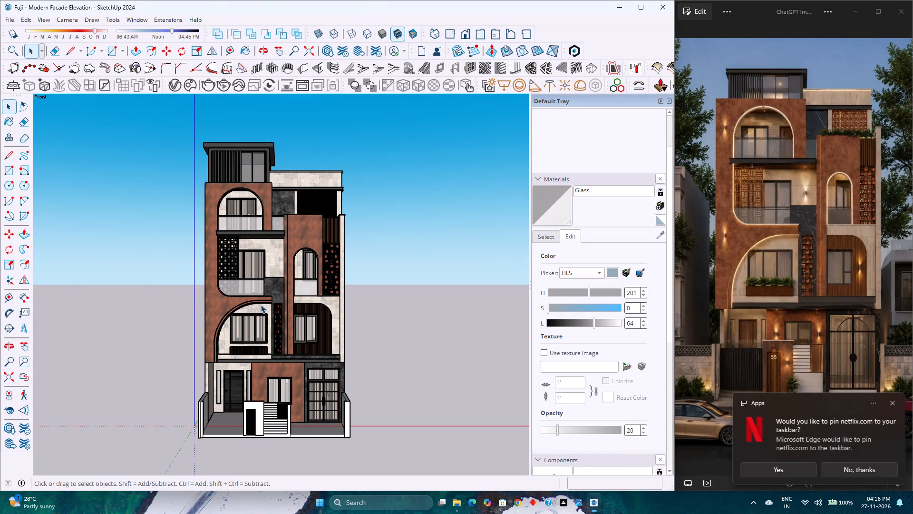
Dismiss the notification offering to pin netflix.com to the taskbar.
left_click(893, 401)
Examine the whole building in the standard front view and compare its facade with the reference image.
scroll(188, 266, "down", 3)
scroll(188, 266, "up", 3)
scroll(188, 266, "down", 2)
scroll(188, 266, "up", 1)
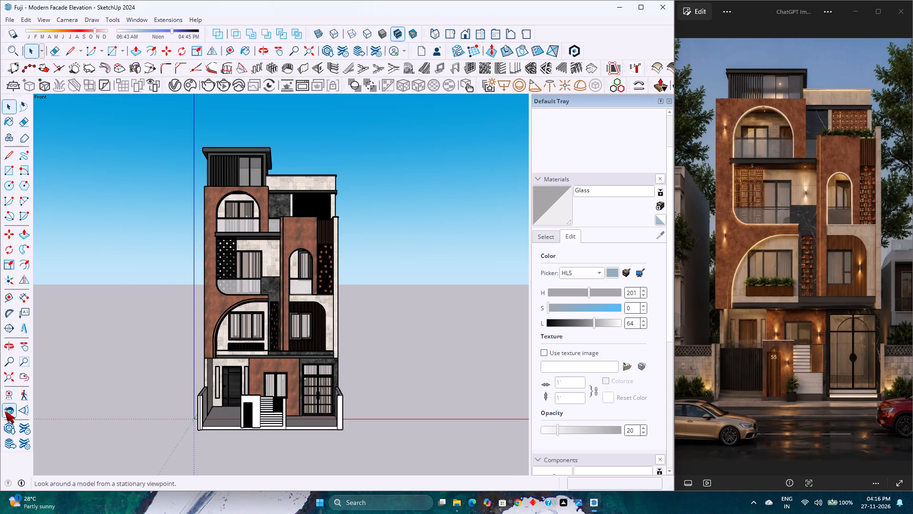
left_click(5, 377)
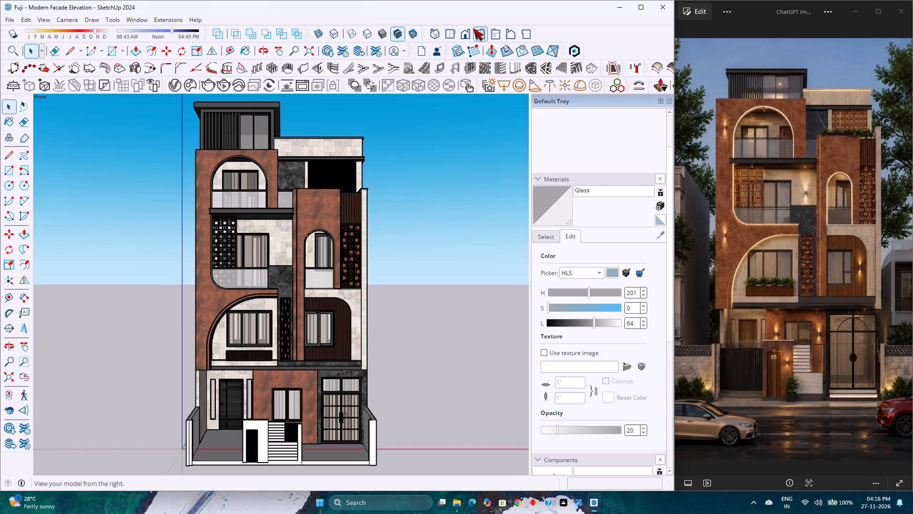
left_click(468, 32)
scroll(292, 254, "down", 2)
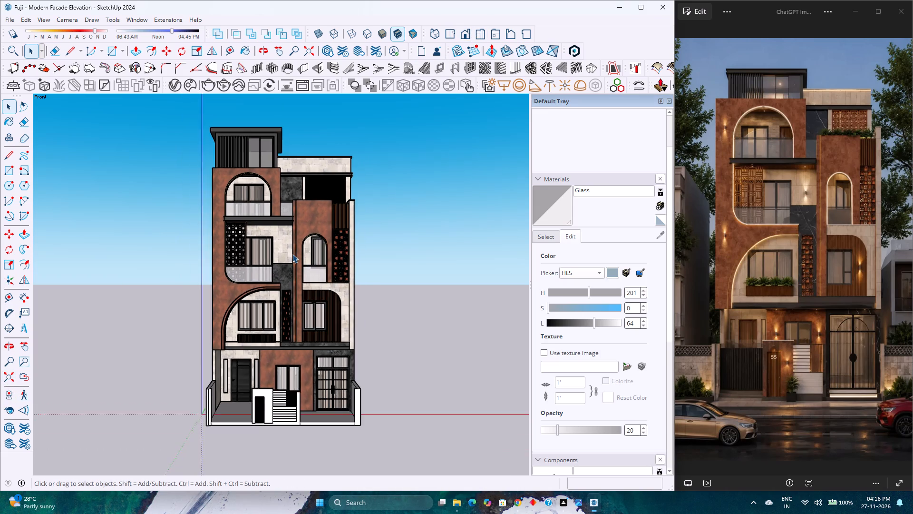
scroll(292, 254, "up", 2)
scroll(292, 254, "down", 5)
scroll(292, 254, "up", 3)
scroll(292, 254, "down", 3)
scroll(292, 254, "up", 4)
scroll(292, 254, "down", 3)
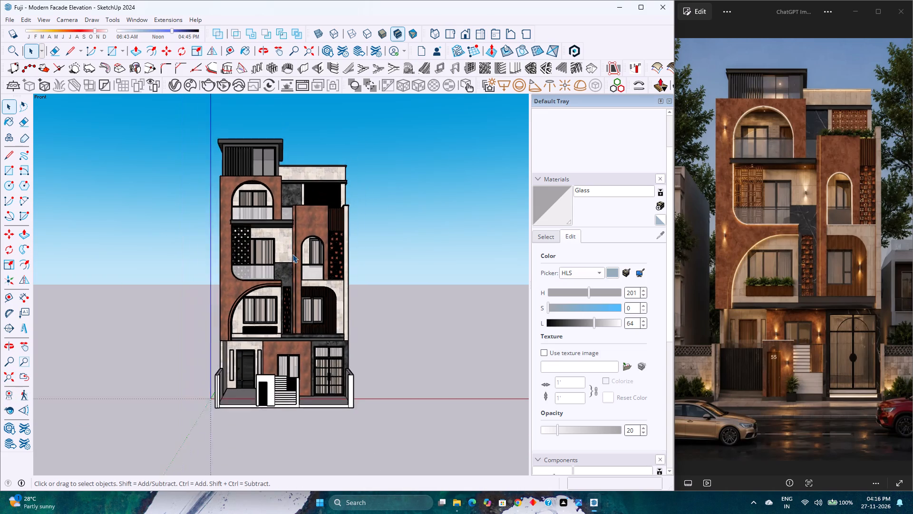
scroll(292, 254, "up", 2)
scroll(292, 254, "down", 4)
scroll(292, 254, "up", 4)
scroll(292, 254, "down", 4)
scroll(292, 254, "up", 4)
scroll(292, 254, "down", 1)
scroll(292, 254, "up", 1)
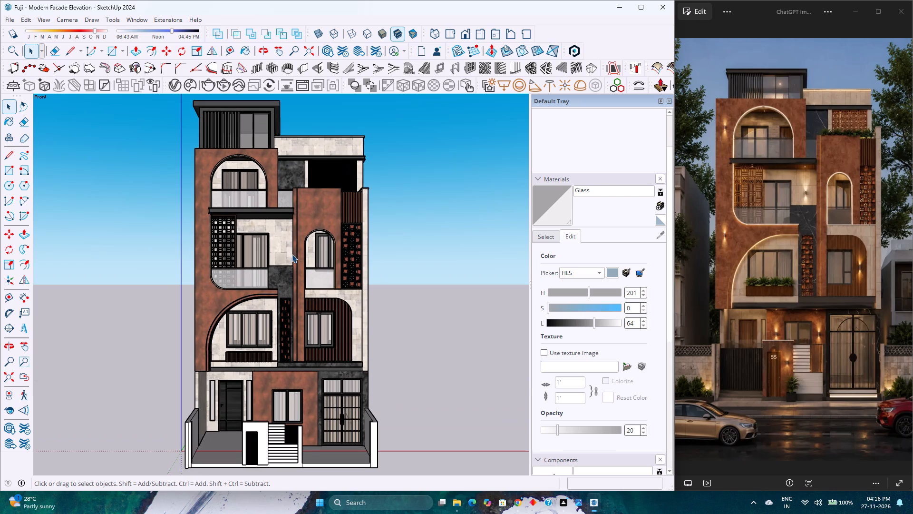
scroll(292, 254, "down", 2)
Open the nested group of the terracotta arched frame and push/pull its left outer side face outward by 6".
middle_click_drag(246, 273, 359, 295)
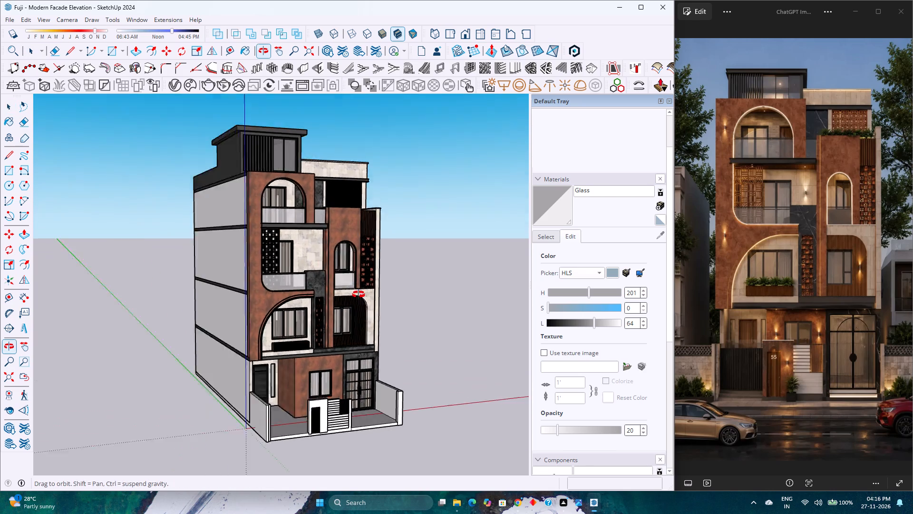
middle_click_drag(359, 295, 486, 306)
middle_click(486, 306)
scroll(300, 286, "up", 5)
double_click(331, 360)
scroll(331, 360, "up", 4)
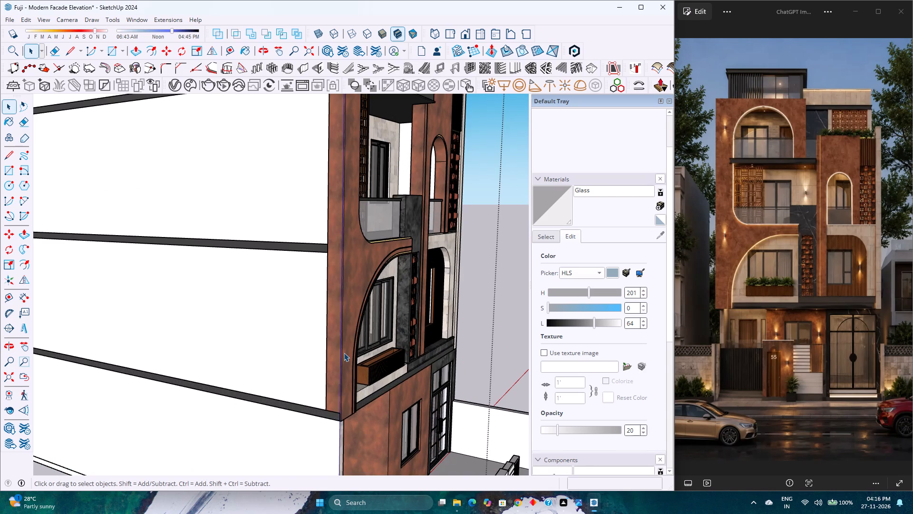
left_click(344, 353)
double_click(341, 354)
scroll(340, 355, "up", 2)
left_click(340, 355)
double_click(340, 355)
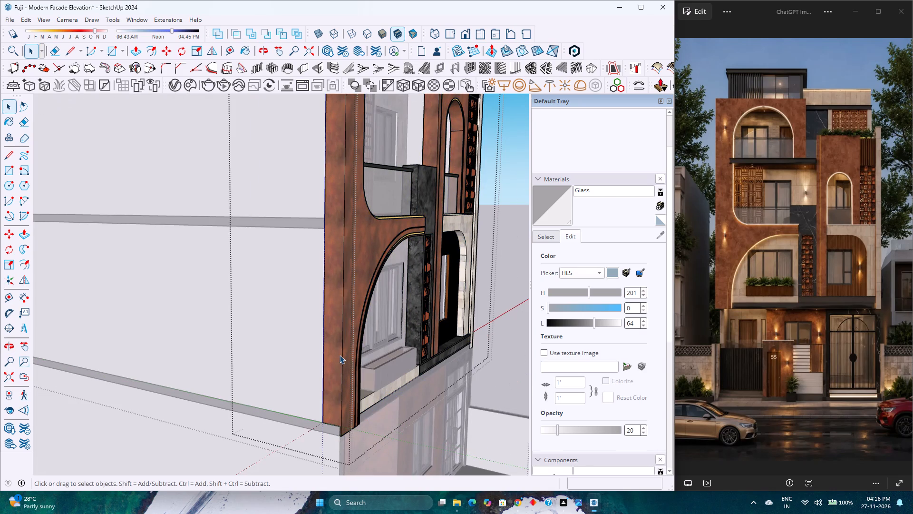
double_click(338, 351)
left_click(337, 348)
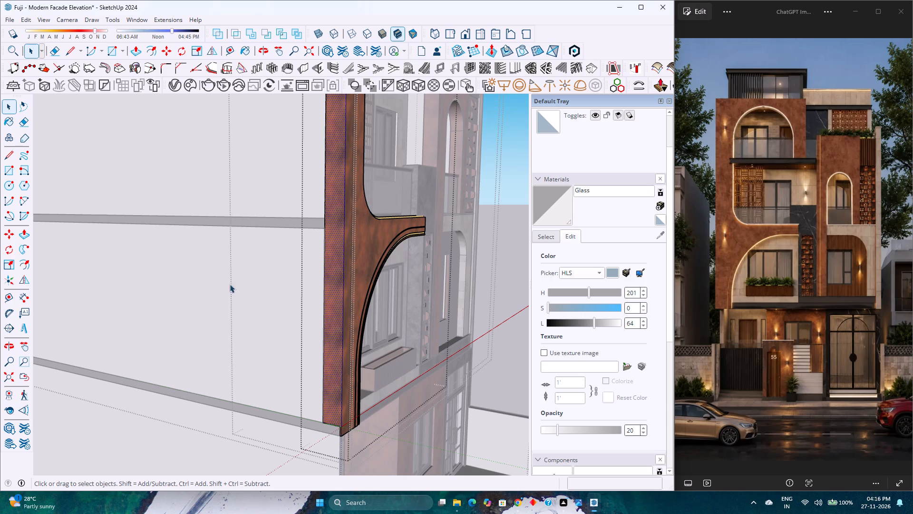
left_click(137, 56)
left_click(336, 320)
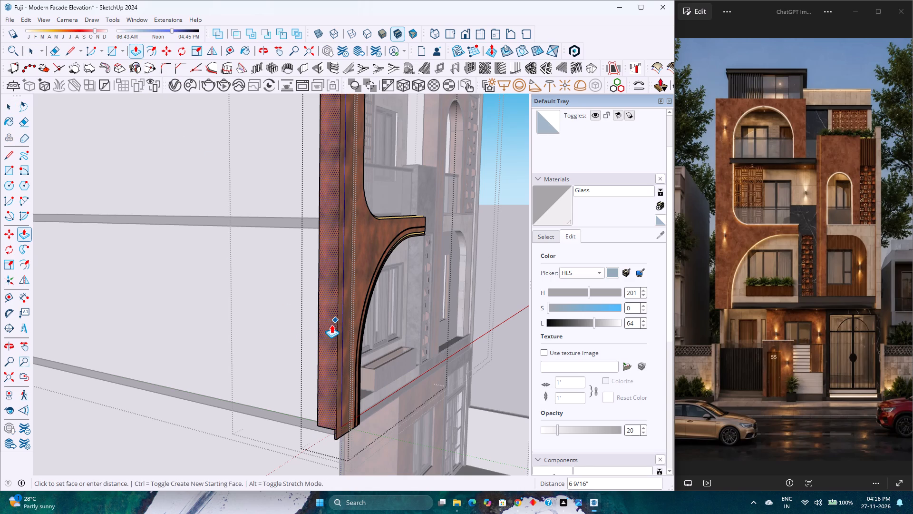
key("6")
key("Return")
Revise the push/pull distance of the terracotta frame's outer side face to 3".
middle_click_drag(339, 329, 230, 310)
scroll(231, 308, "down", 6)
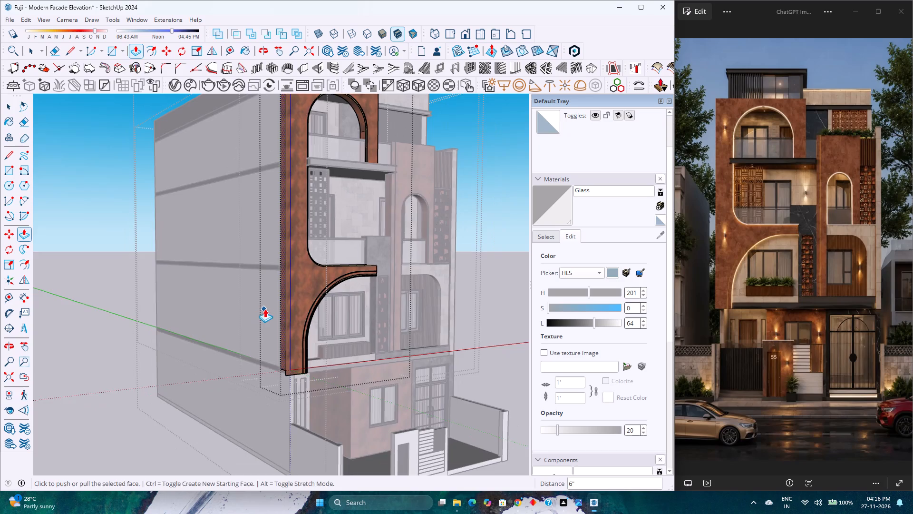
middle_click_drag(265, 309, 204, 309)
scroll(211, 305, "down", 4)
middle_click_drag(246, 304, 191, 304)
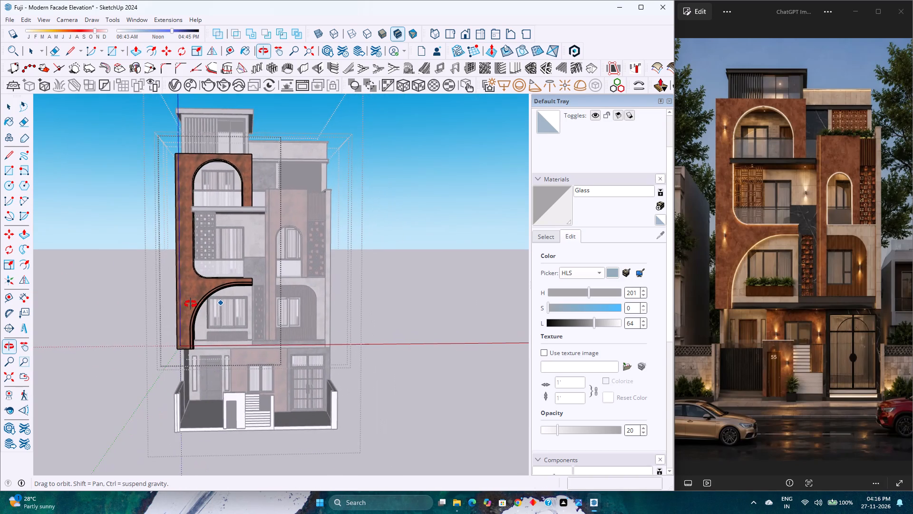
middle_click_drag(191, 304, 182, 304)
scroll(182, 304, "up", 3)
key("3")
key("Return")
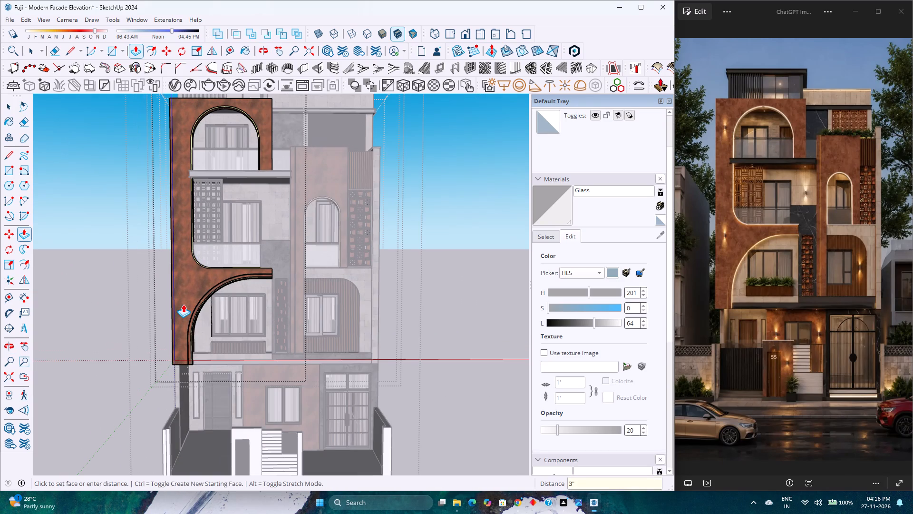
Leave the terracotta frame's nested group editing and save the model.
key("space")
scroll(185, 305, "down", 2)
left_click(417, 323)
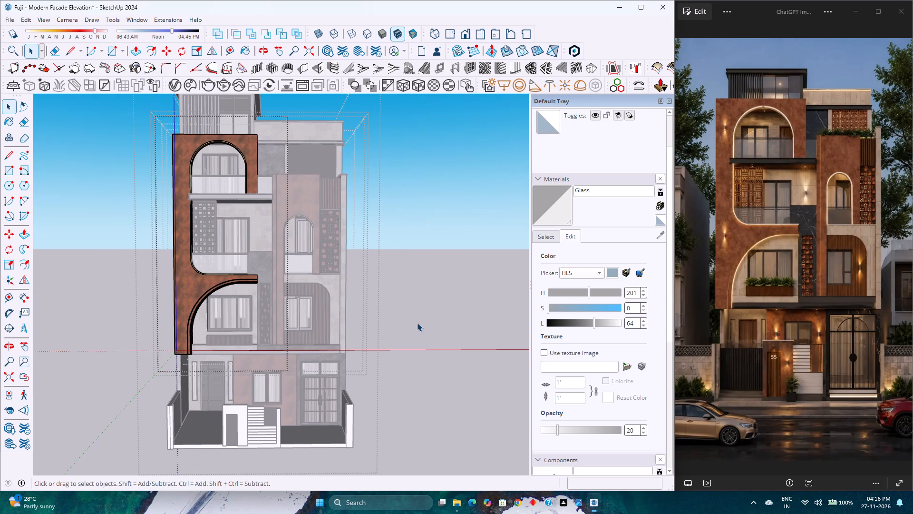
scroll(417, 323, "down", 4)
triple_click(417, 323)
triple_click(417, 323)
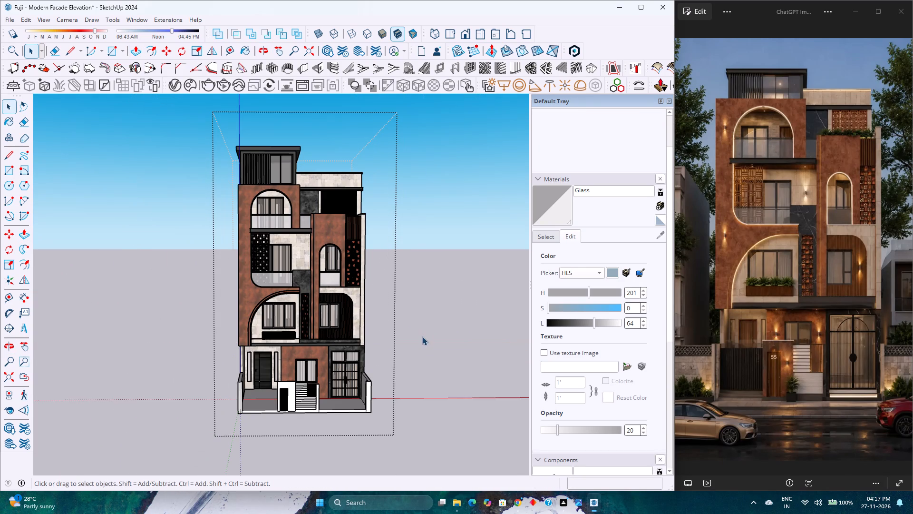
key("ctrl+s")
Fit the building in the standard front view and save the model.
left_click(8, 380)
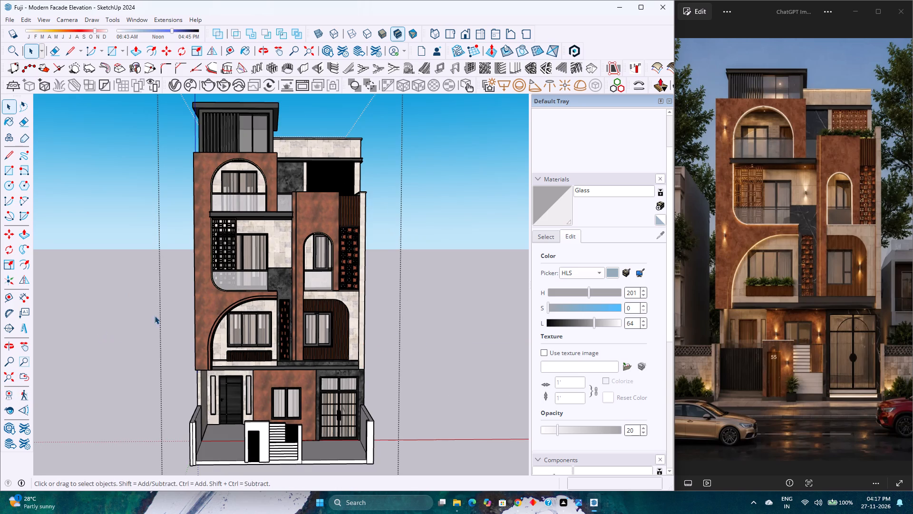
left_click(468, 35)
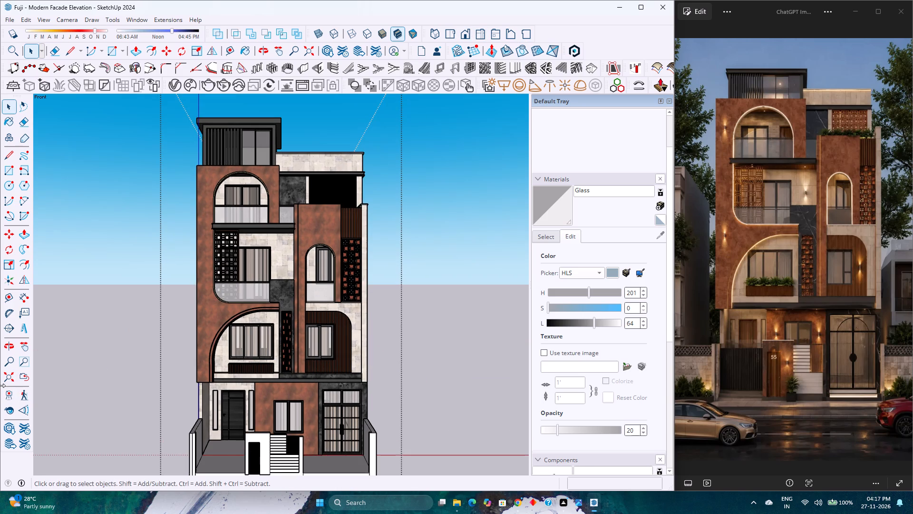
left_click(6, 381)
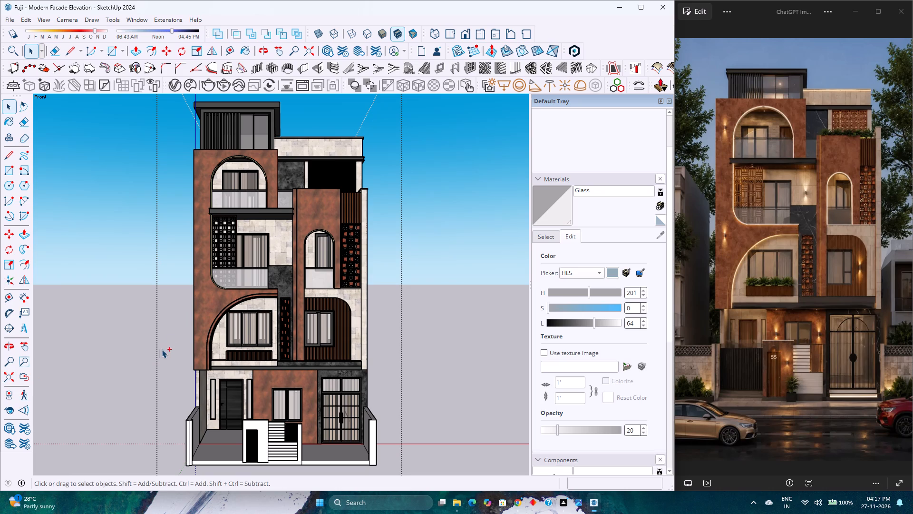
key("ctrl+s")
Examine the facade's depth and proportions from the front and from both side angles against the reference image.
scroll(272, 297, "down", 1)
scroll(272, 297, "up", 1)
scroll(272, 297, "down", 2)
scroll(272, 297, "up", 1)
scroll(272, 297, "down", 2)
scroll(272, 297, "up", 2)
scroll(272, 297, "down", 2)
scroll(272, 297, "up", 2)
scroll(316, 319, "down", 2)
middle_click_drag(318, 321, 382, 309)
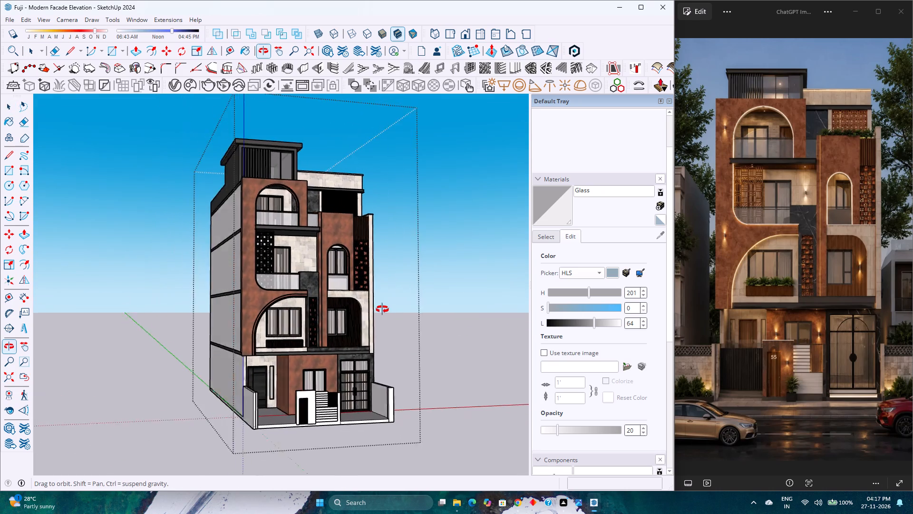
middle_click_drag(382, 309, 273, 310)
scroll(273, 310, "down", 1)
scroll(273, 310, "up", 2)
scroll(273, 310, "down", 3)
scroll(273, 310, "up", 3)
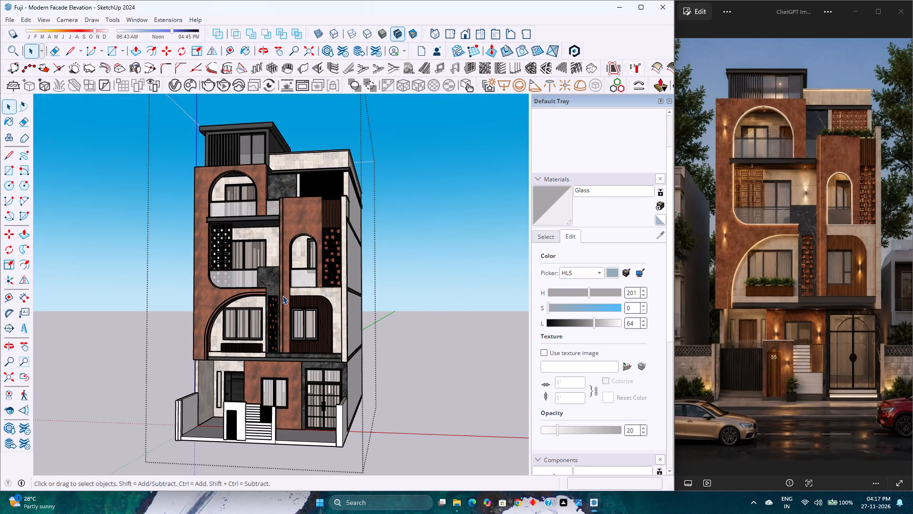
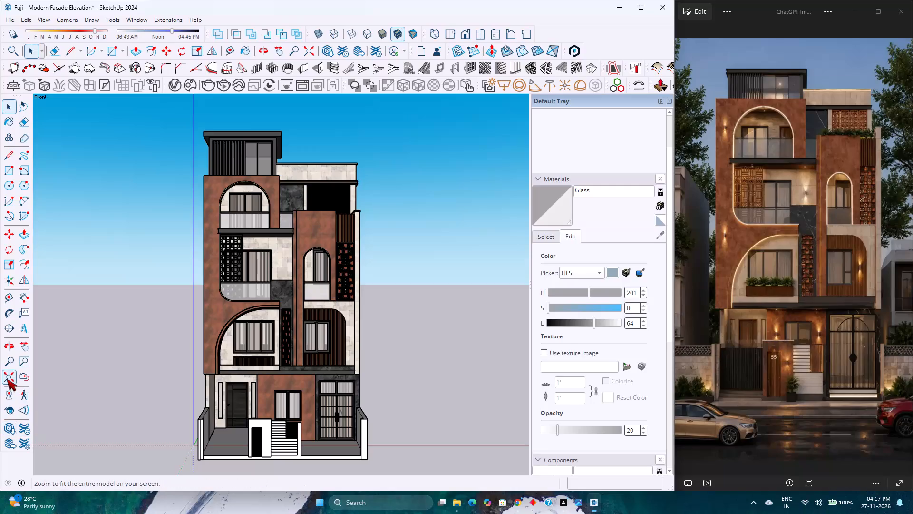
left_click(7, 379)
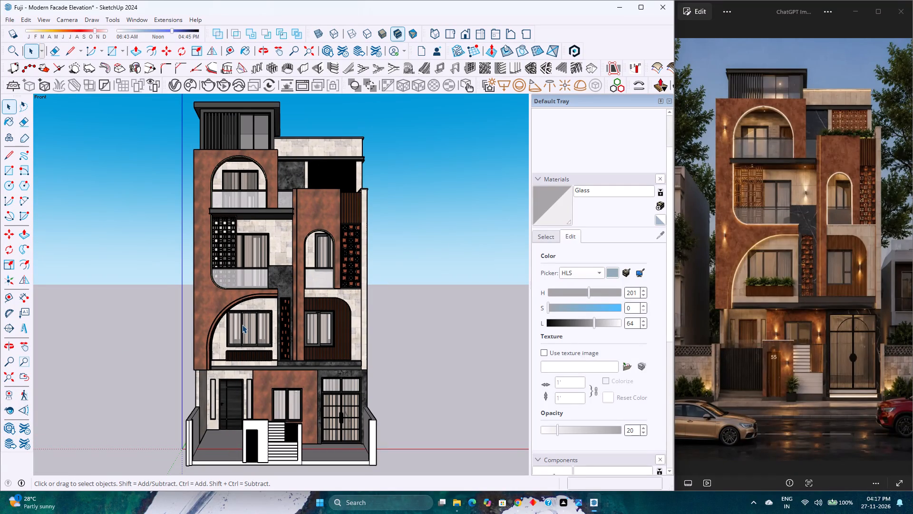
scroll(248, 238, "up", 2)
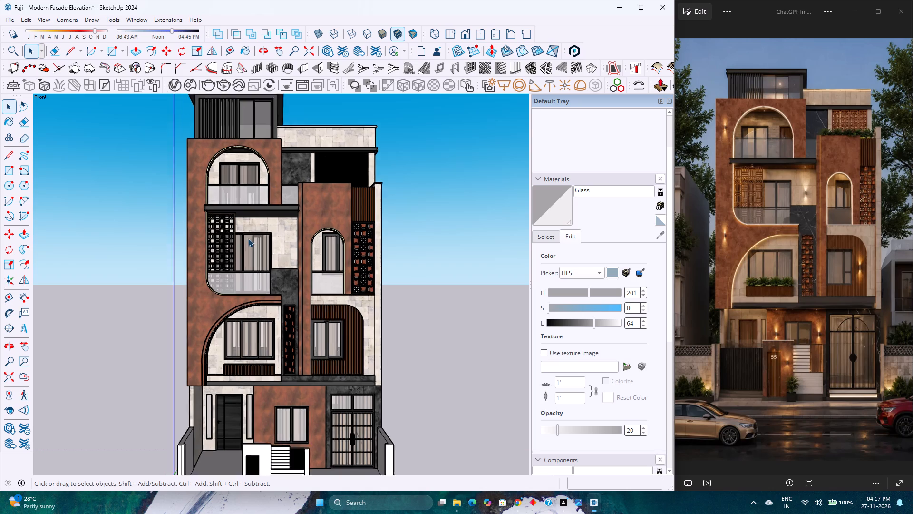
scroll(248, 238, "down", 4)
Open the 3D Warehouse, dismiss the promotional pop-up and search the models for "Door".
left_click(128, 19)
left_click(155, 91)
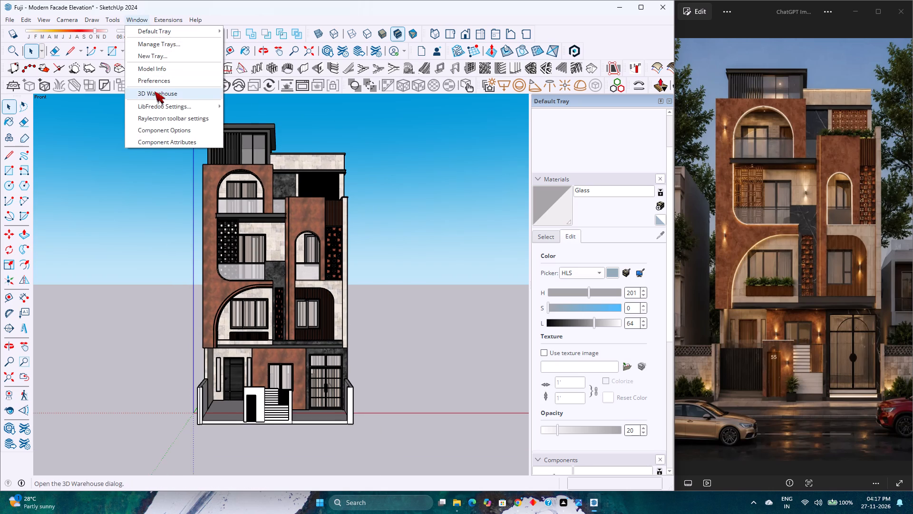
scroll(306, 212, "up", 1)
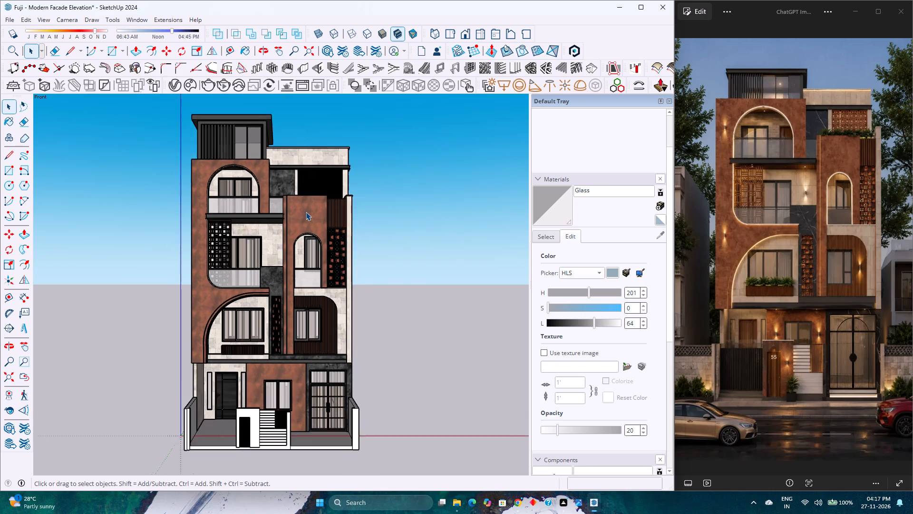
scroll(306, 212, "up", 1)
scroll(306, 212, "down", 2)
left_click(407, 200)
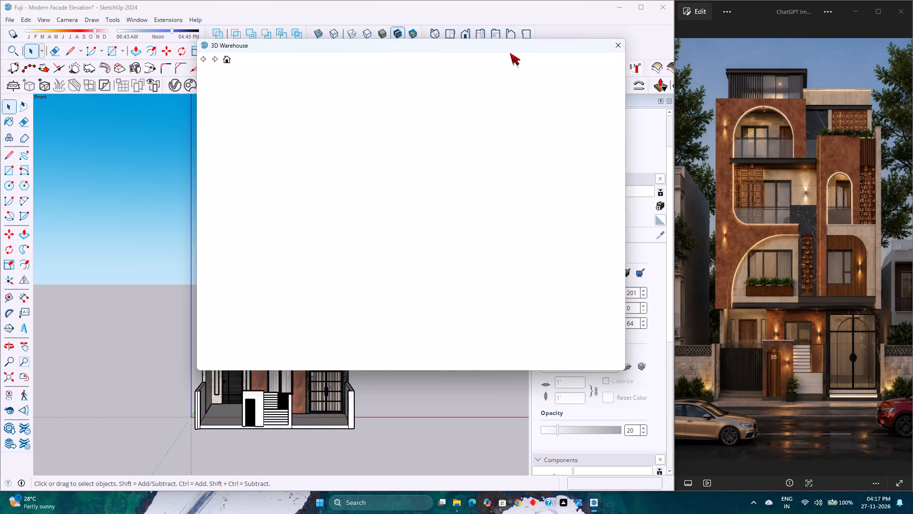
left_click(513, 49)
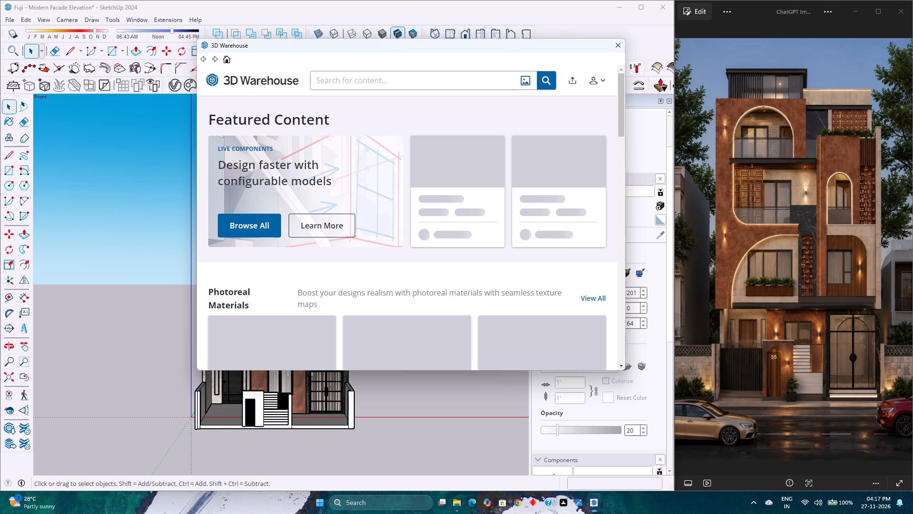
left_click(452, 76)
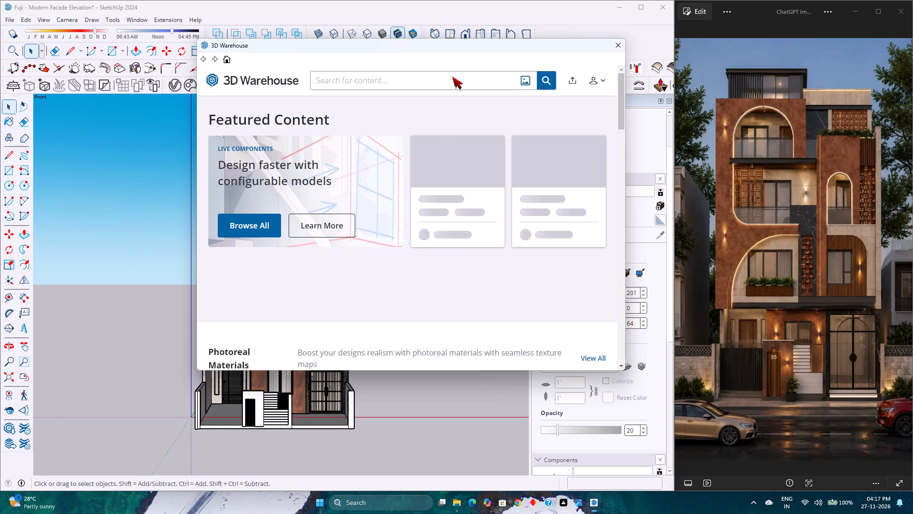
key("shift+d")
type("oor")
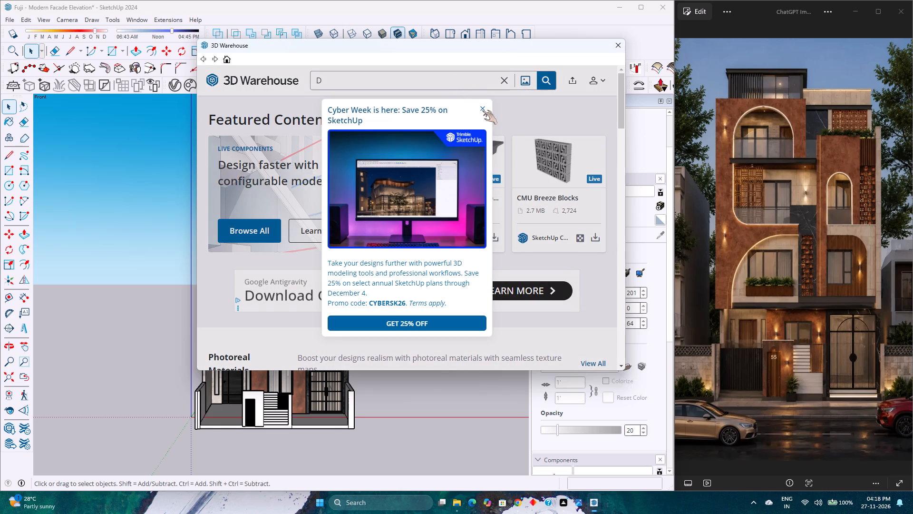
left_click(484, 109)
left_click(470, 87)
type("oor")
key("Return")
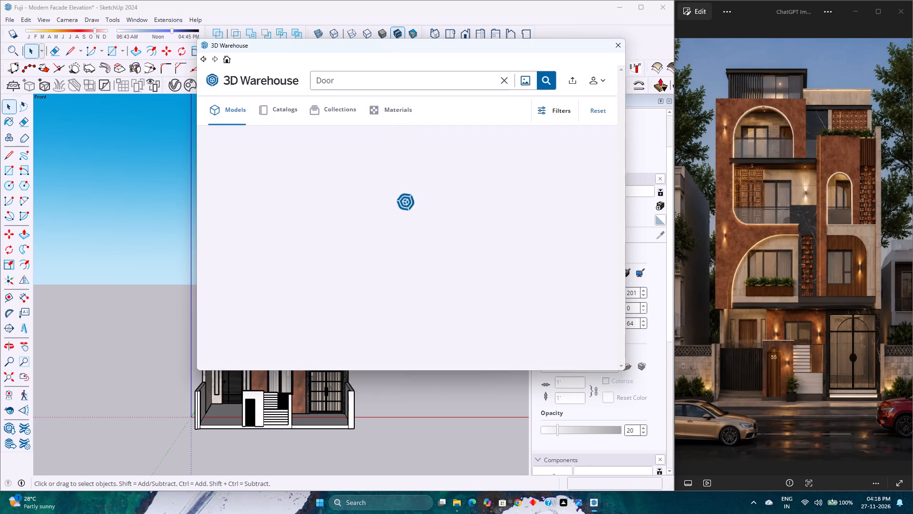
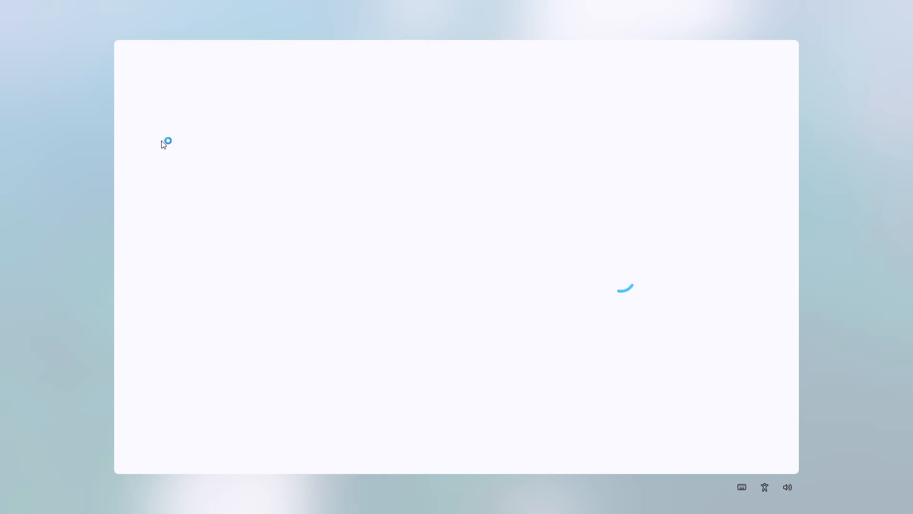
Postpone the Windows PC setup prompt with a reminder in 3 days and return to the 3D Warehouse.
left_click(367, 222)
left_click(452, 199)
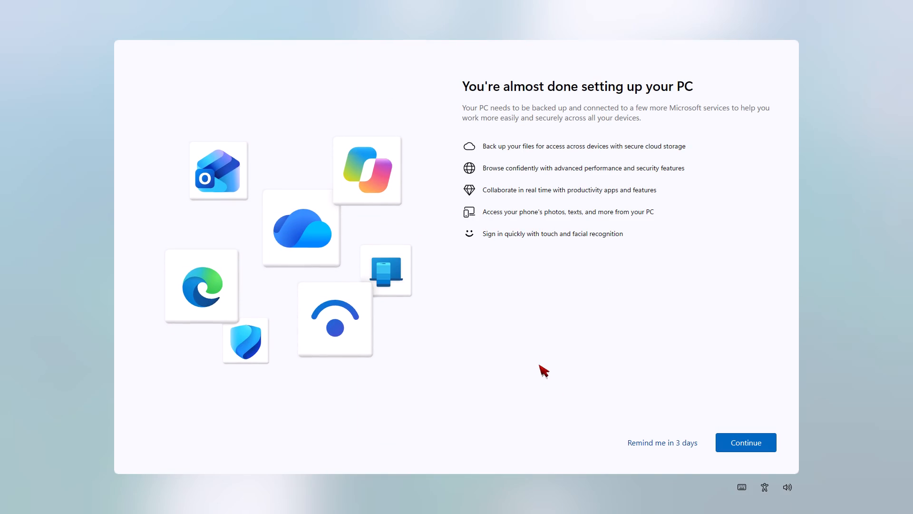
left_click(660, 446)
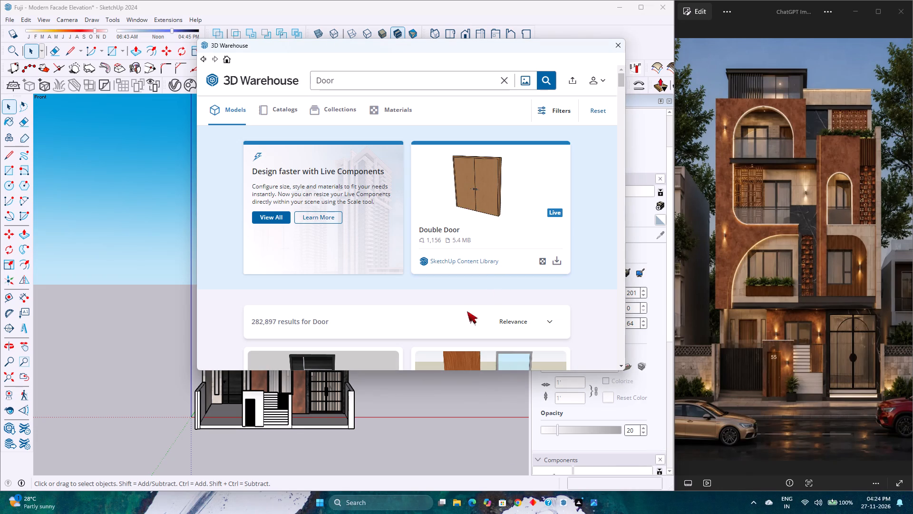
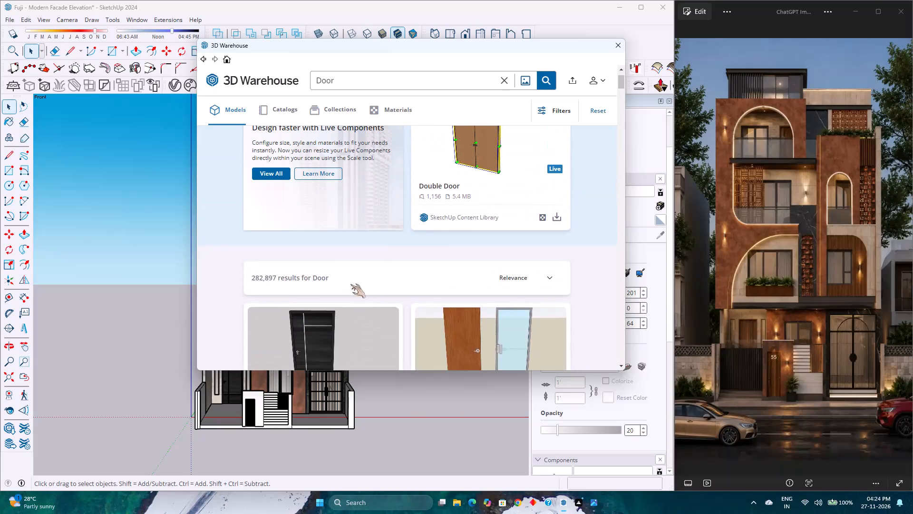
Browse the 3D Warehouse results for Door, looking for a model that suits the facade in the reference image.
scroll(347, 291, "down", 2)
scroll(347, 291, "up", 4)
scroll(347, 291, "down", 3)
scroll(347, 291, "up", 3)
scroll(347, 291, "down", 4)
scroll(347, 291, "up", 5)
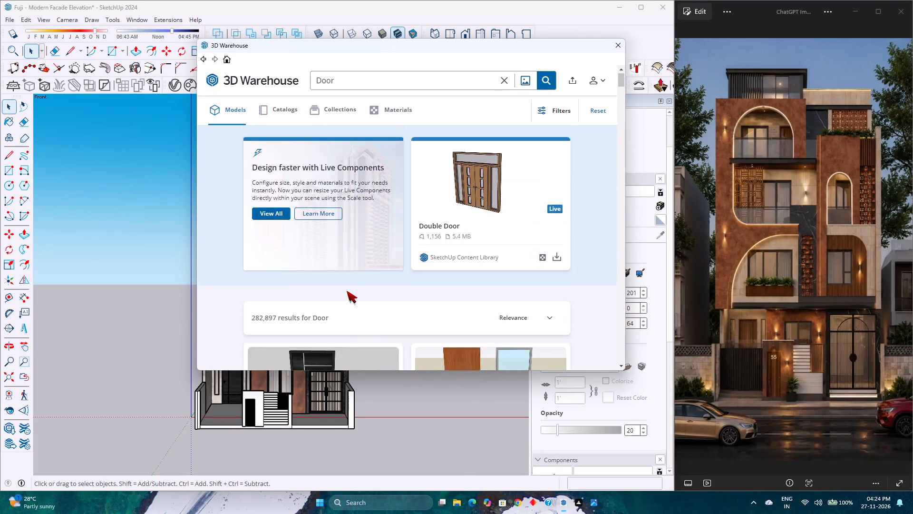
scroll(347, 291, "down", 6)
scroll(347, 291, "up", 5)
scroll(347, 291, "down", 5)
scroll(347, 291, "up", 4)
scroll(347, 291, "down", 3)
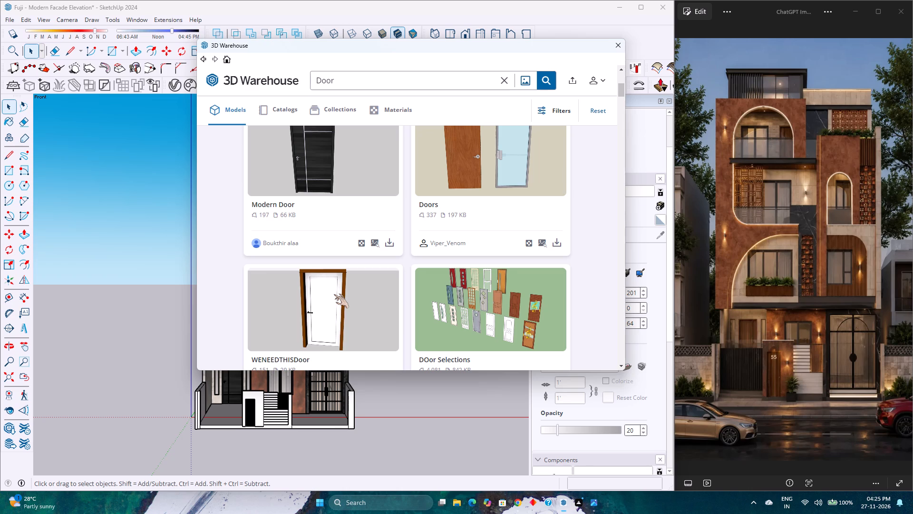
scroll(352, 223, "down", 3)
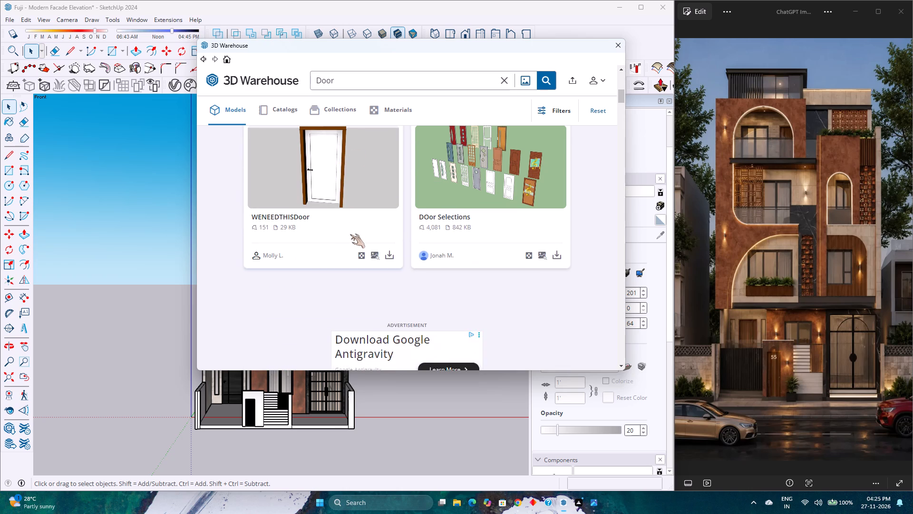
scroll(350, 234, "down", 3)
scroll(350, 234, "up", 3)
scroll(350, 234, "down", 4)
scroll(350, 234, "up", 3)
scroll(350, 235, "down", 3)
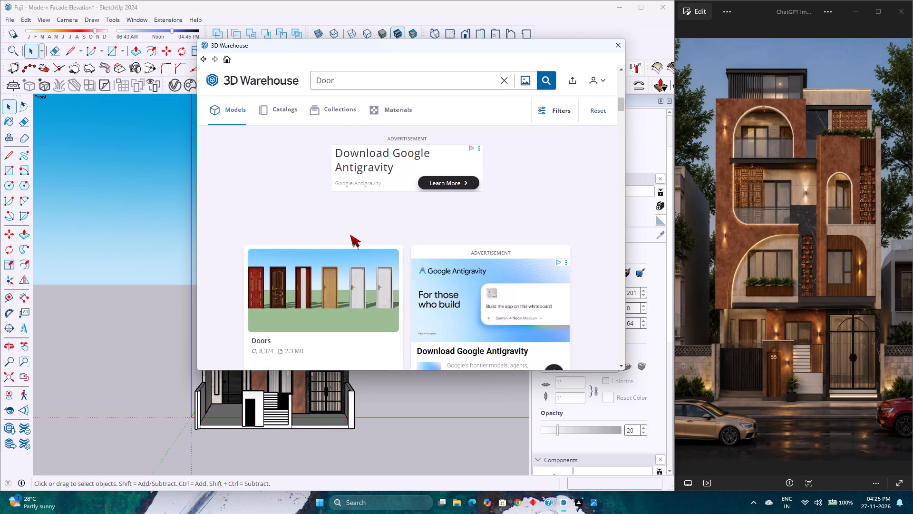
scroll(350, 235, "up", 3)
scroll(350, 235, "down", 3)
scroll(350, 237, "up", 1)
scroll(350, 237, "down", 3)
scroll(350, 237, "up", 4)
scroll(350, 237, "down", 2)
scroll(350, 240, "up", 4)
scroll(350, 240, "down", 6)
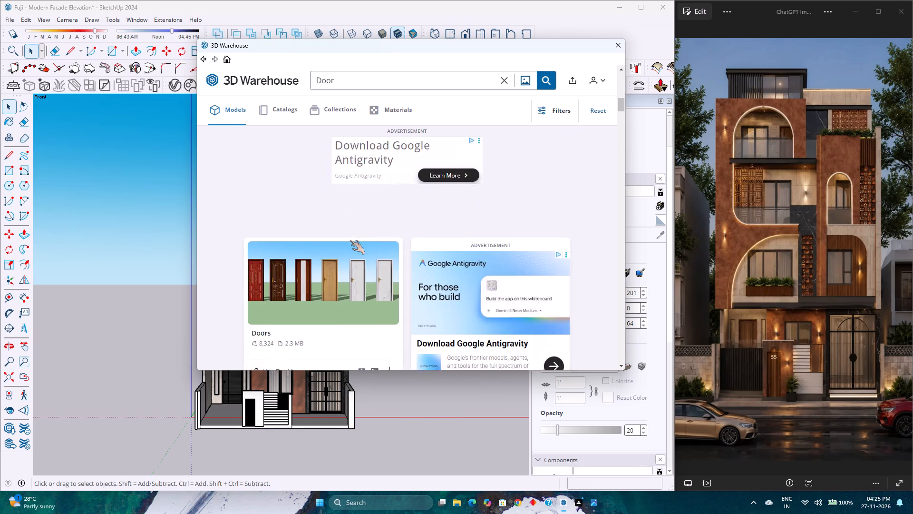
scroll(350, 240, "down", 7)
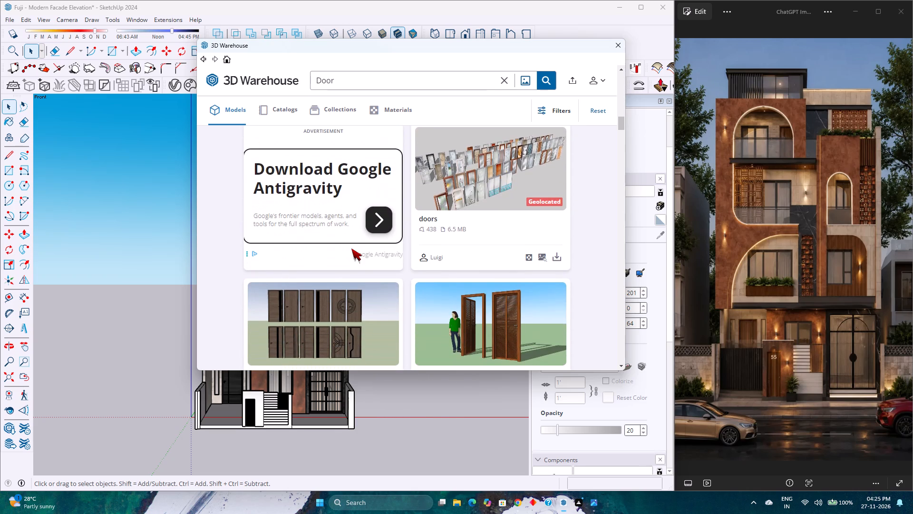
scroll(351, 252, "down", 3)
scroll(351, 252, "up", 2)
scroll(351, 252, "down", 5)
scroll(351, 253, "up", 2)
scroll(351, 253, "down", 3)
scroll(351, 254, "up", 3)
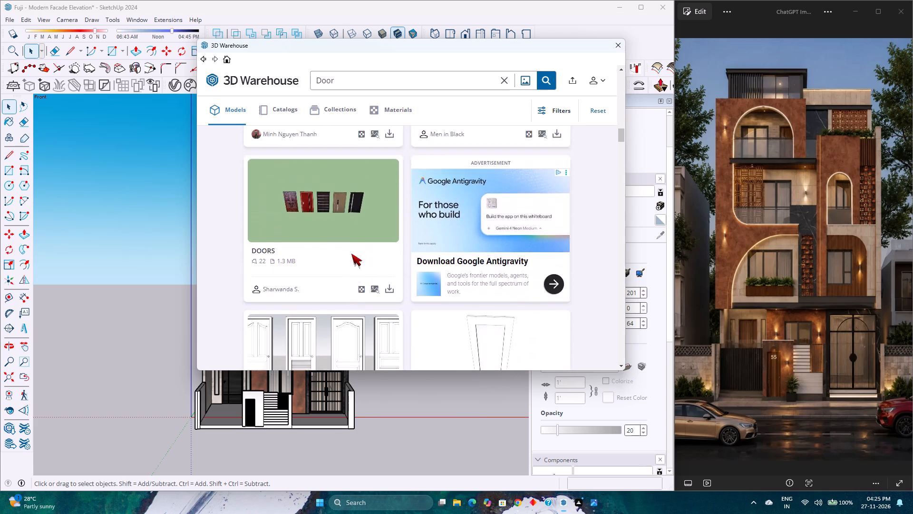
scroll(351, 254, "down", 14)
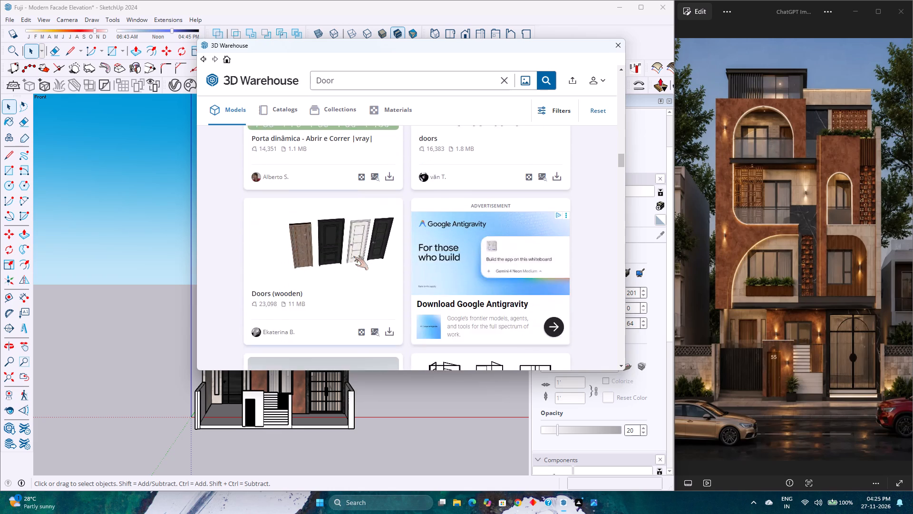
scroll(353, 256, "down", 15)
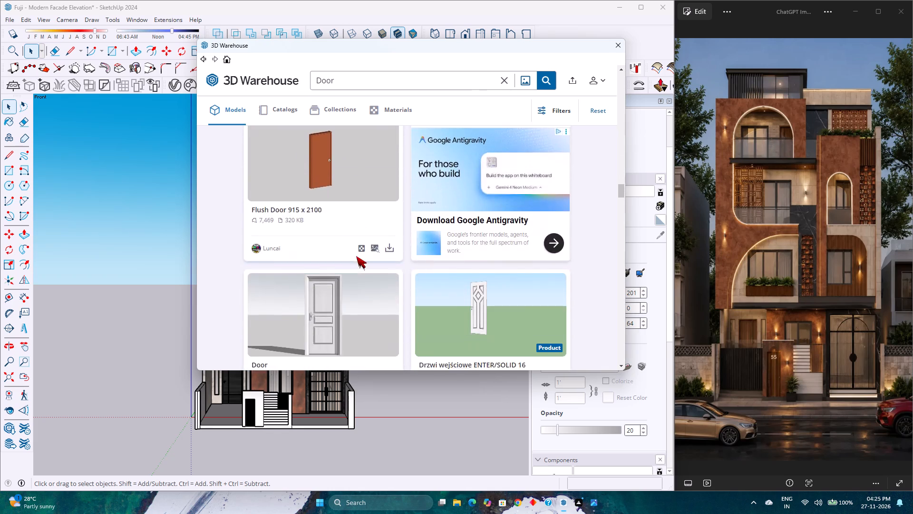
scroll(356, 256, "down", 2)
scroll(356, 256, "up", 6)
scroll(356, 256, "down", 10)
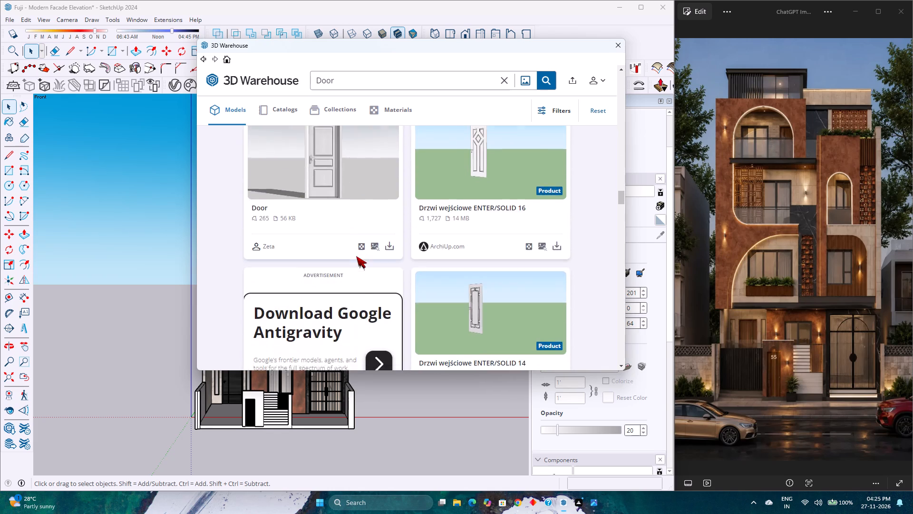
scroll(358, 256, "down", 15)
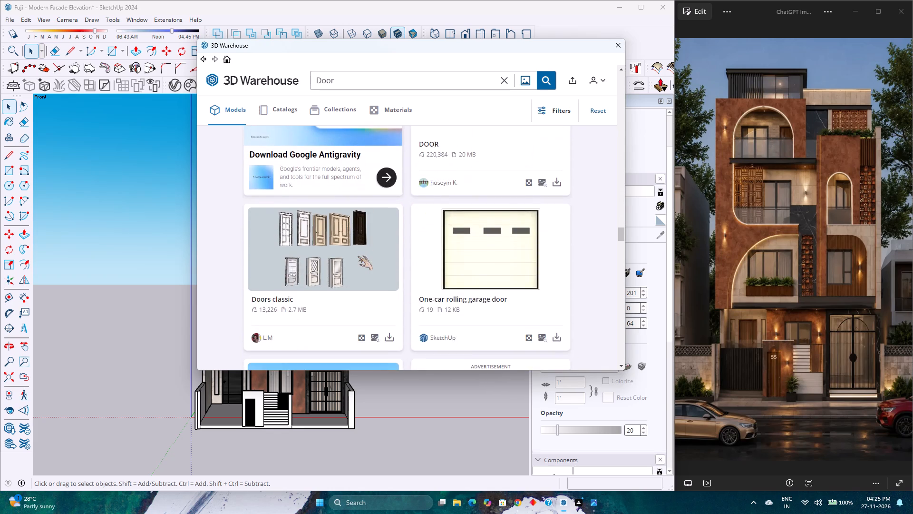
scroll(358, 256, "down", 2)
scroll(358, 256, "up", 3)
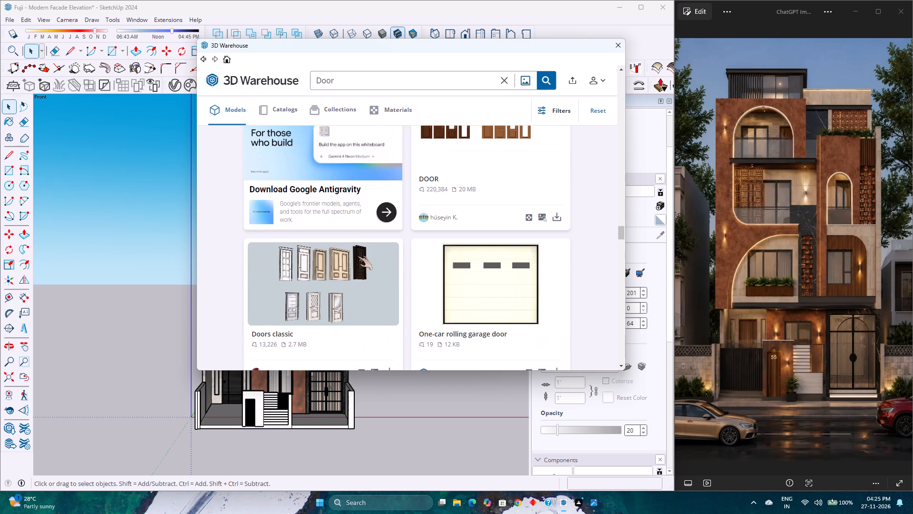
scroll(358, 256, "up", 2)
scroll(358, 256, "down", 3)
scroll(358, 256, "up", 3)
scroll(358, 256, "down", 3)
scroll(358, 256, "up", 2)
scroll(358, 256, "down", 3)
scroll(358, 256, "up", 2)
scroll(358, 256, "down", 2)
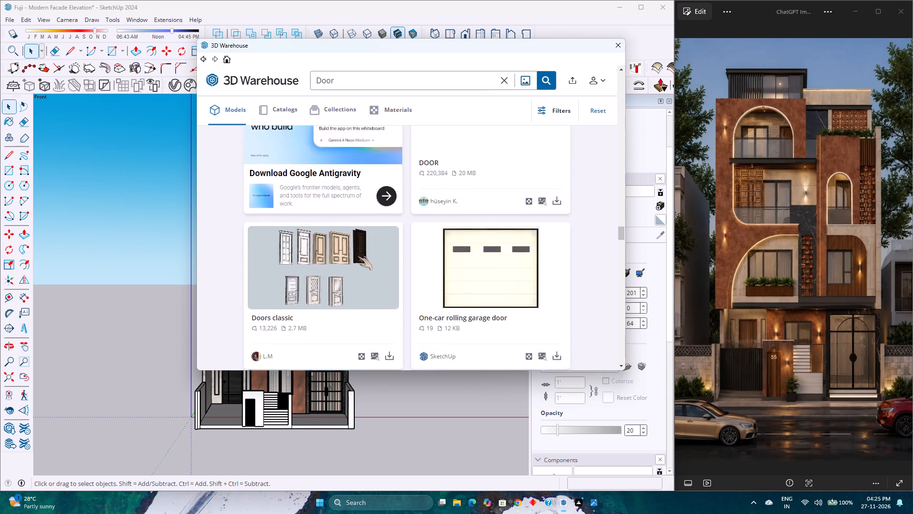
scroll(358, 256, "up", 2)
scroll(358, 256, "down", 2)
scroll(358, 256, "up", 2)
scroll(358, 256, "down", 3)
scroll(358, 256, "up", 3)
scroll(358, 256, "down", 3)
scroll(358, 256, "up", 3)
scroll(358, 256, "down", 2)
scroll(358, 256, "up", 2)
scroll(358, 256, "down", 3)
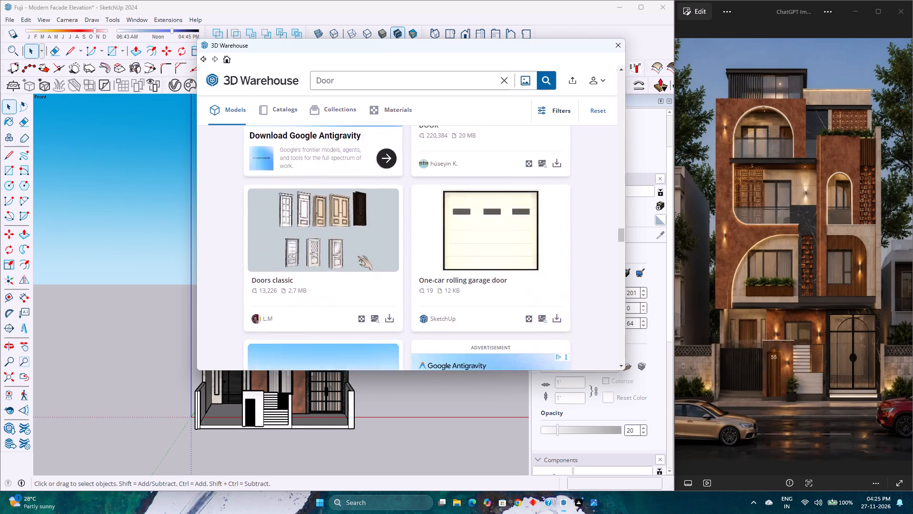
scroll(358, 256, "up", 3)
scroll(358, 256, "down", 3)
scroll(358, 256, "up", 3)
scroll(358, 256, "down", 3)
scroll(358, 256, "up", 3)
scroll(358, 256, "down", 3)
scroll(358, 256, "up", 3)
scroll(358, 256, "down", 3)
scroll(358, 256, "up", 2)
scroll(358, 256, "down", 2)
scroll(358, 256, "up", 3)
scroll(358, 256, "down", 3)
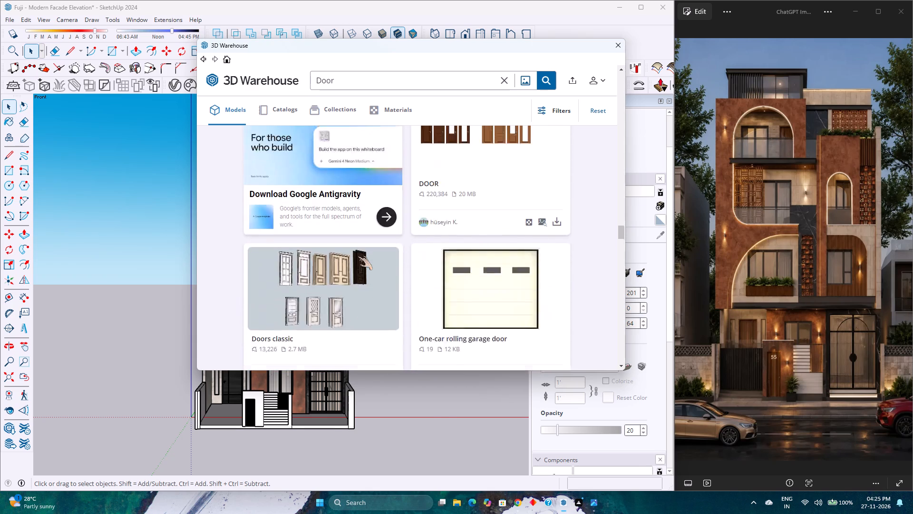
scroll(358, 256, "down", 17)
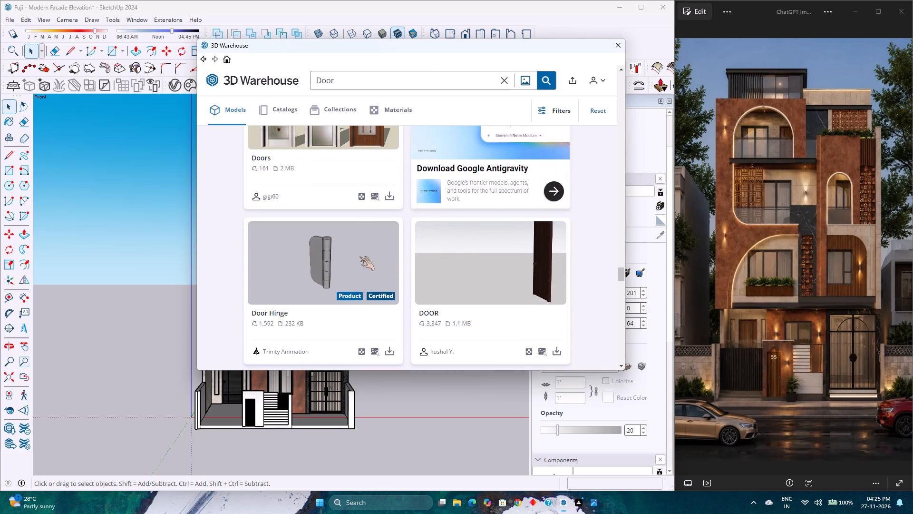
scroll(359, 257, "down", 3)
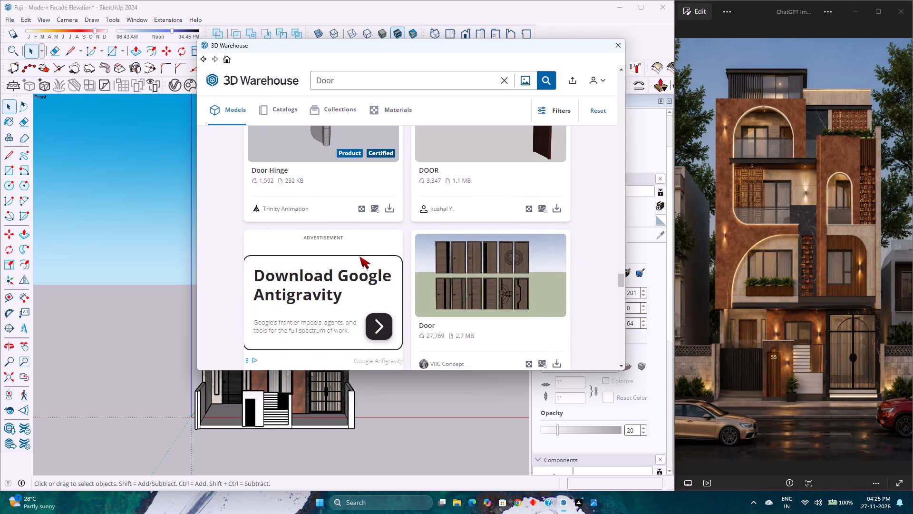
scroll(359, 257, "down", 14)
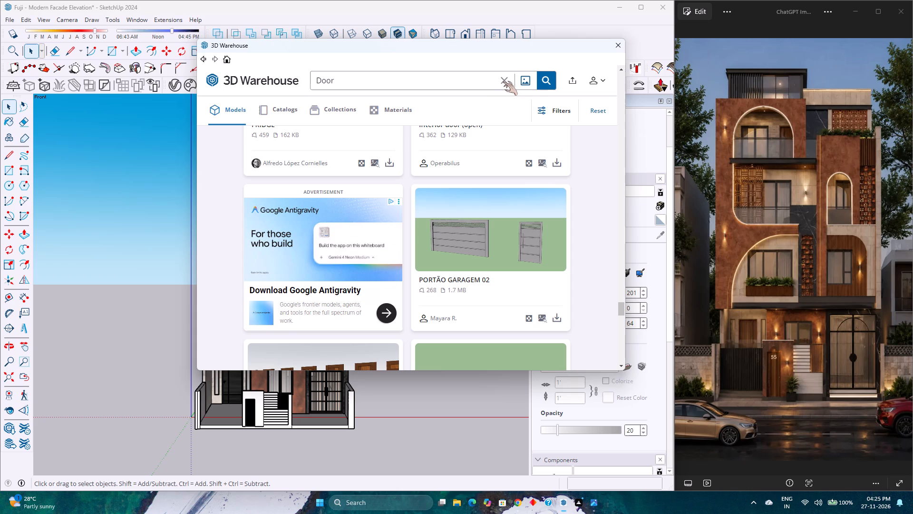
Replace the 3D Warehouse search term with Gate, run the search, and inspect the entrance gate closely in the reference image.
left_click(504, 80)
left_click(473, 83)
type("Gate")
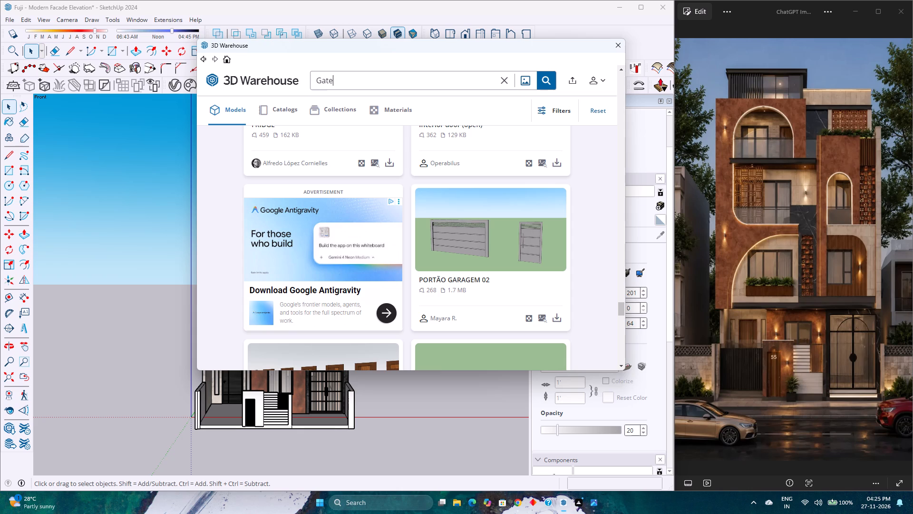
key("Return")
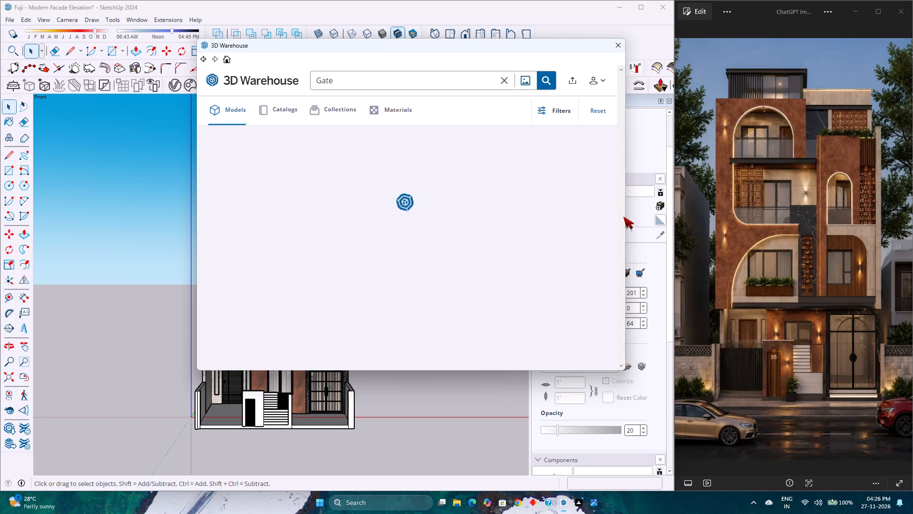
scroll(722, 421, "up", 14)
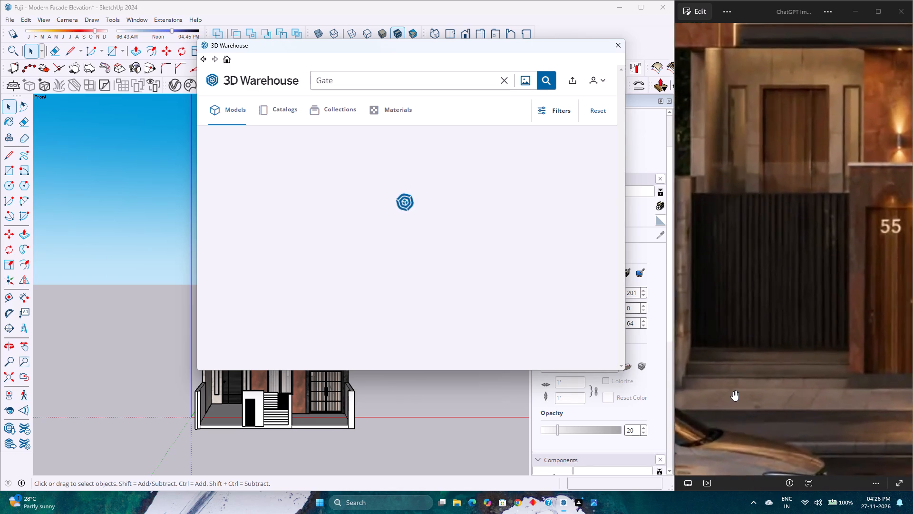
scroll(731, 388, "up", 1)
scroll(731, 387, "down", 15)
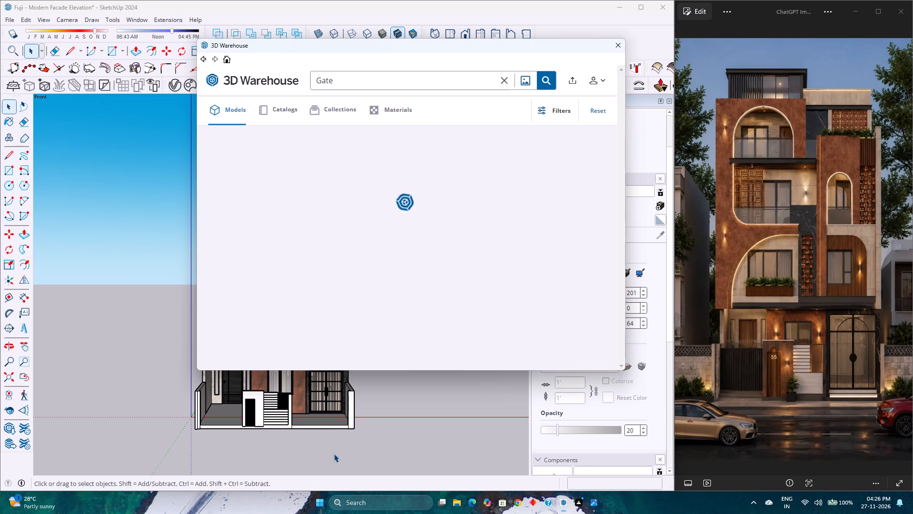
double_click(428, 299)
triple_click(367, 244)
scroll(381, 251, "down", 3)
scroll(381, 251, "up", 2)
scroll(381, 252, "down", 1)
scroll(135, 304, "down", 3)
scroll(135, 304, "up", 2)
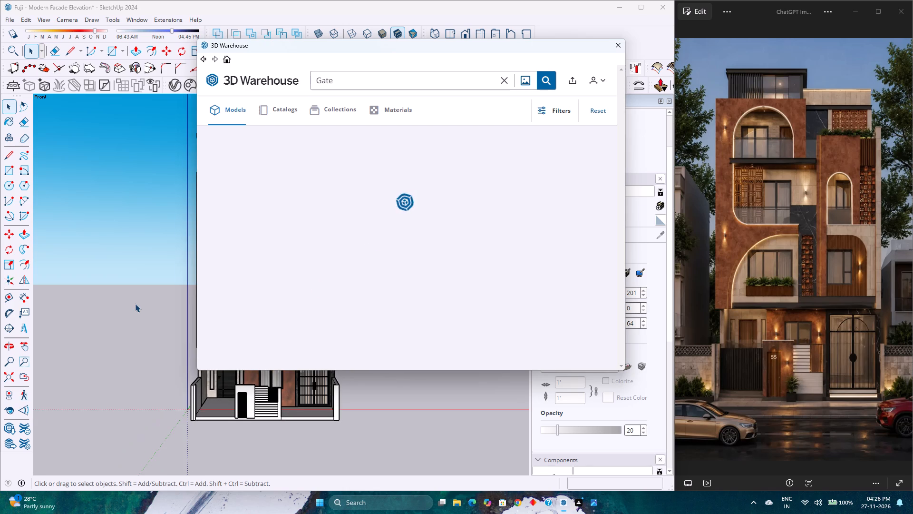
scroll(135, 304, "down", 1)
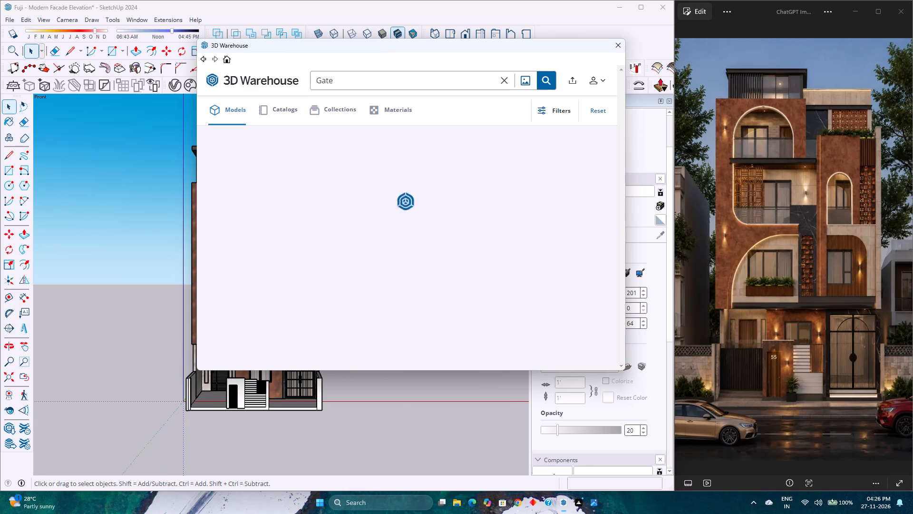
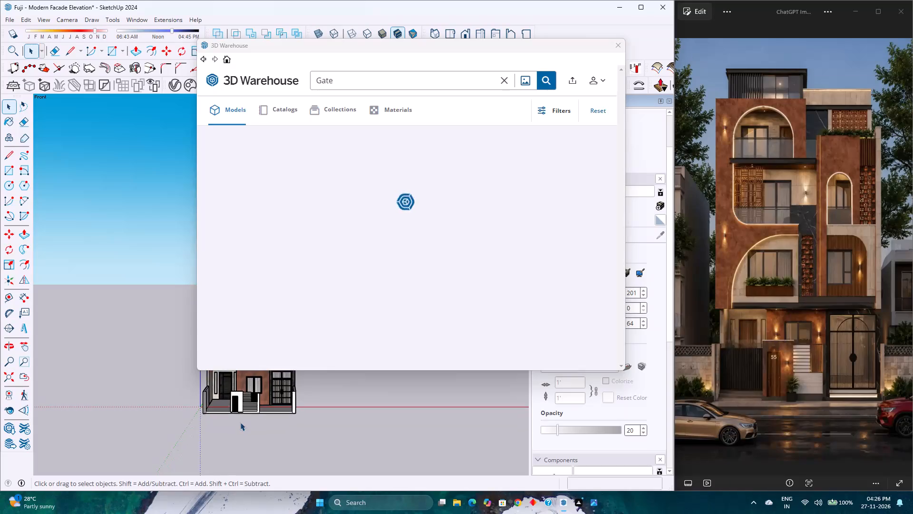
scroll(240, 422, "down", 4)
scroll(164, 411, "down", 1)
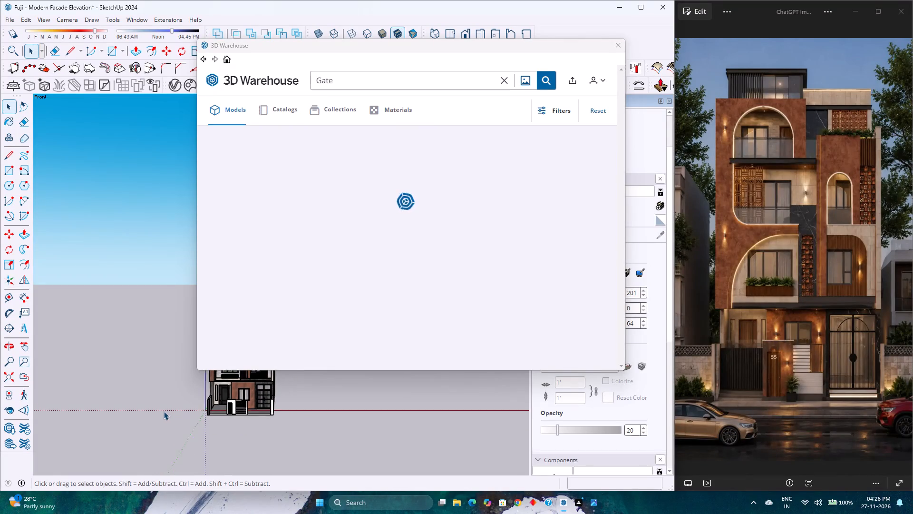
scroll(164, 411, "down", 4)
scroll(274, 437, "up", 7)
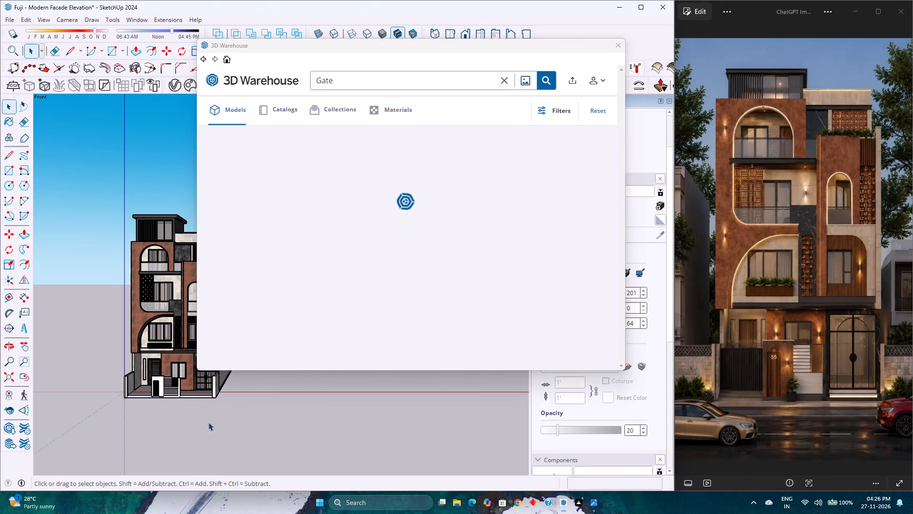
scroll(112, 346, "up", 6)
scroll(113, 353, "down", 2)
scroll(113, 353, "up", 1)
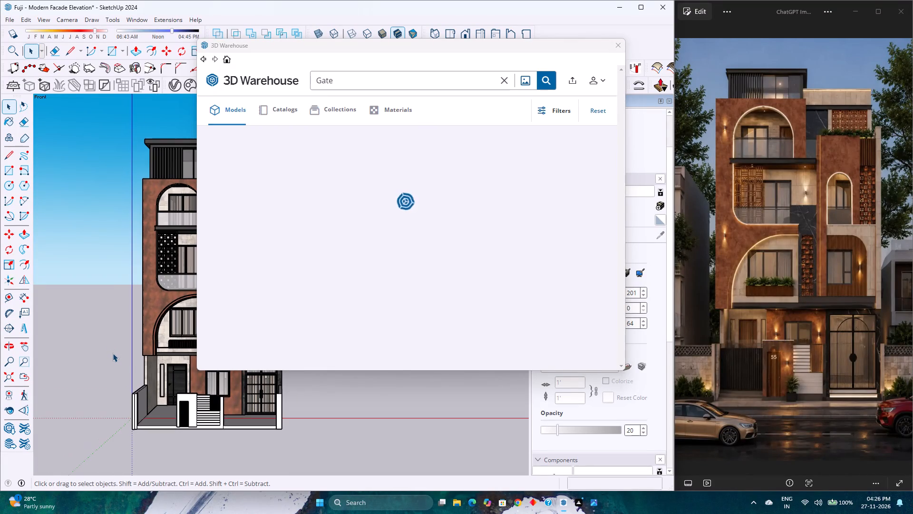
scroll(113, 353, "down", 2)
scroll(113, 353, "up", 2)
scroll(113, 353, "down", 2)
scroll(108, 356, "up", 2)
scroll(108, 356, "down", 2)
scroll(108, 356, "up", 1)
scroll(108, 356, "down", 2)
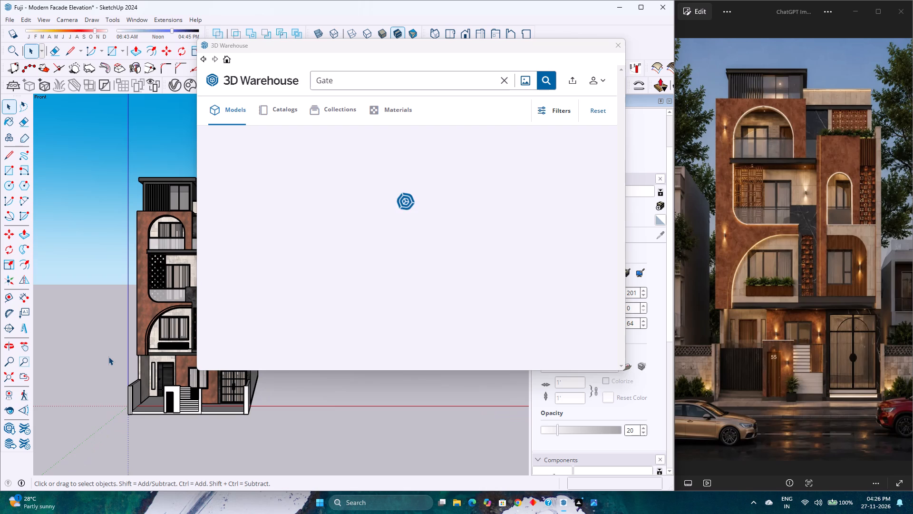
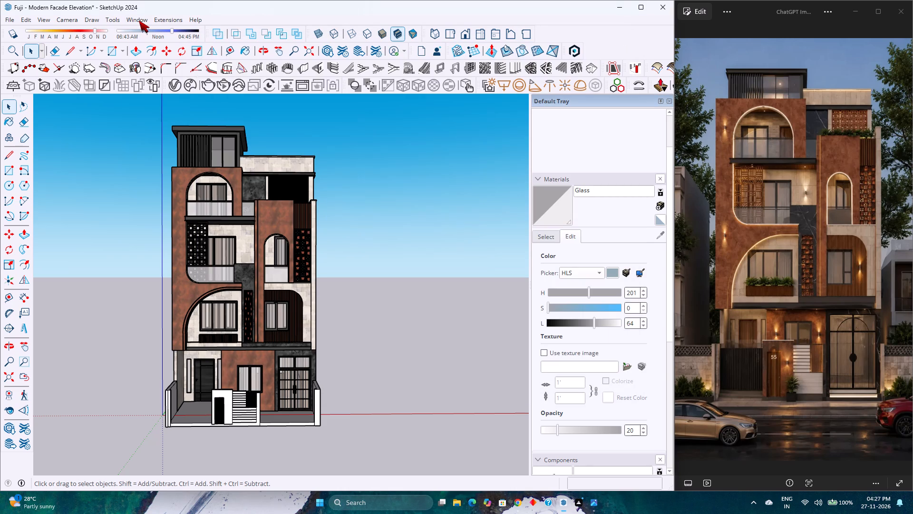
Open 3D Warehouse to the model results for the Gate search.
left_click(139, 20)
left_click(173, 95)
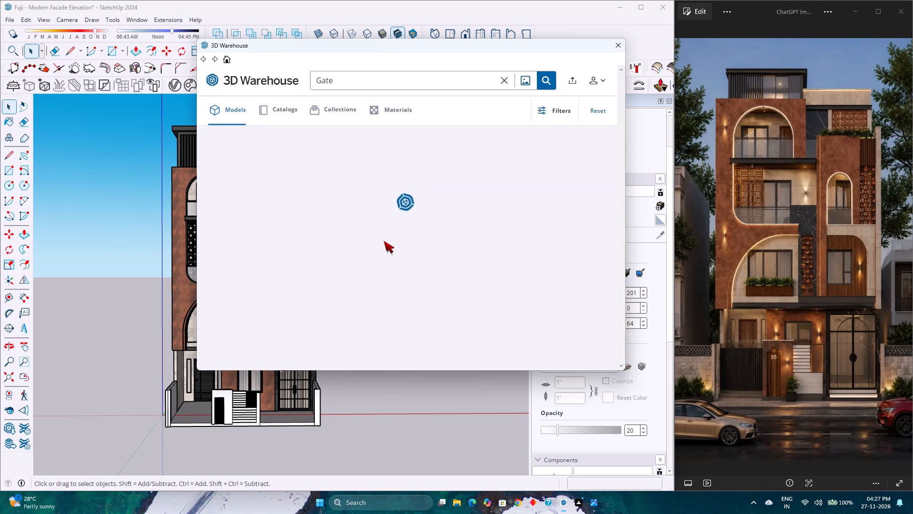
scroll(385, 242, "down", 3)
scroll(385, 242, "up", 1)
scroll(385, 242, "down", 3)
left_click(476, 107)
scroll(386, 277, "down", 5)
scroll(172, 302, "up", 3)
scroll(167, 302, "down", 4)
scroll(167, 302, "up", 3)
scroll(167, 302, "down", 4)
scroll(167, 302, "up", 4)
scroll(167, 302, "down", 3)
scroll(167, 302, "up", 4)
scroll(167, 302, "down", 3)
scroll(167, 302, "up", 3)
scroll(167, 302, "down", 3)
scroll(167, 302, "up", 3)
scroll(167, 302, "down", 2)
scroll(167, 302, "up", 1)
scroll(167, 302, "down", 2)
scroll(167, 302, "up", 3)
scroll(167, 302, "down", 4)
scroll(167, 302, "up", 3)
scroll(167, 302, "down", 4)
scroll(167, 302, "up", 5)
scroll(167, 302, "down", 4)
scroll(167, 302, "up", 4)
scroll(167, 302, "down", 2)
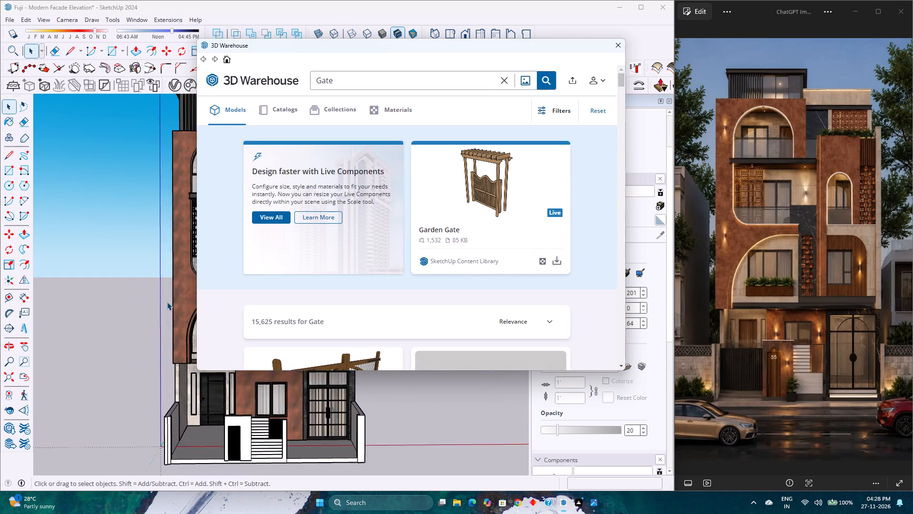
Browse the Gate models in 3D Warehouse and compare them with the entrance opening in the front boundary wall.
scroll(167, 302, "down", 3)
scroll(167, 302, "up", 2)
scroll(167, 302, "down", 3)
scroll(328, 289, "down", 4)
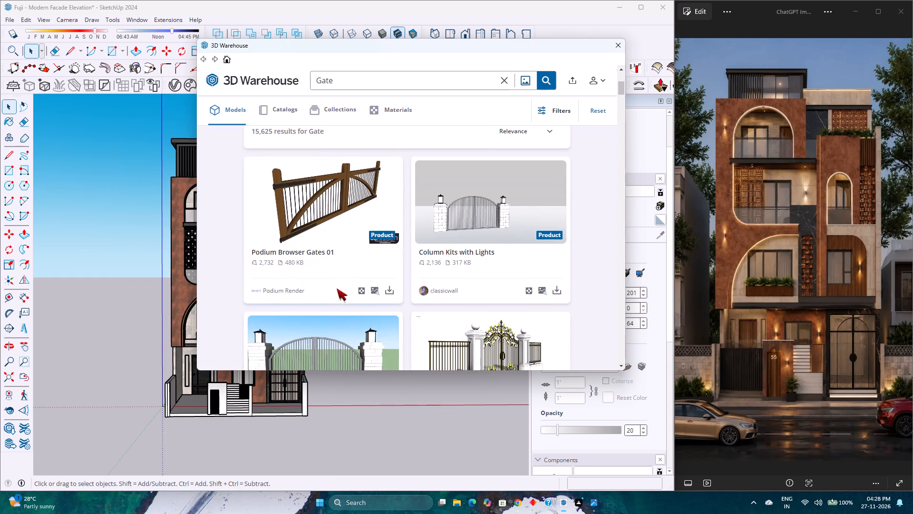
scroll(340, 287, "down", 5)
scroll(217, 402, "up", 5)
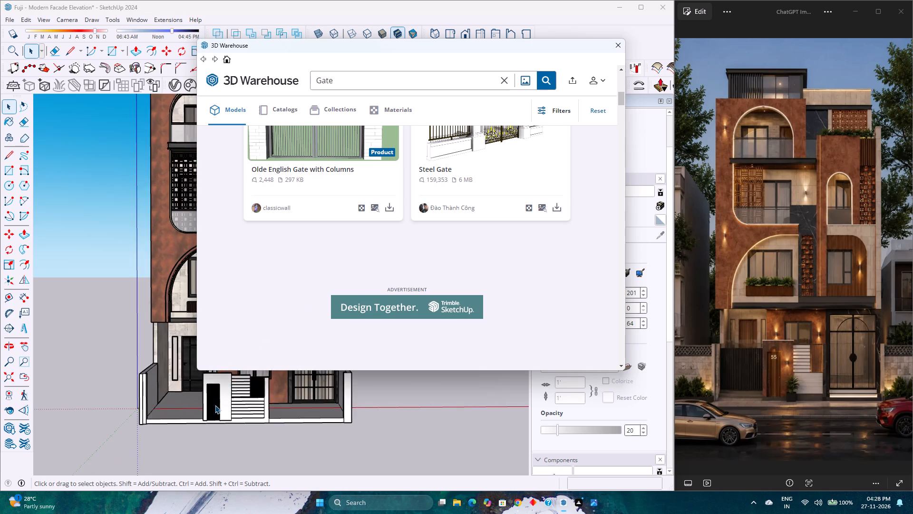
scroll(215, 405, "up", 2)
middle_click_drag(209, 408, 201, 389)
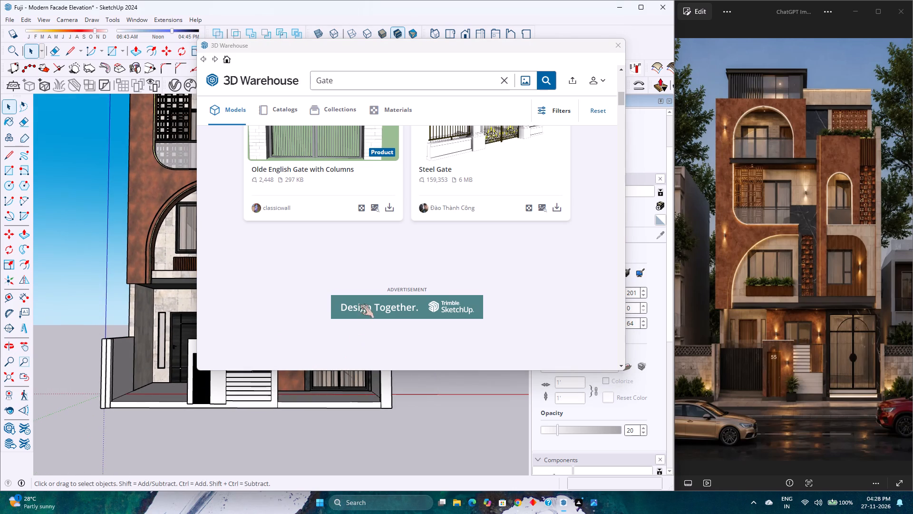
scroll(359, 304, "up", 2)
scroll(359, 304, "down", 8)
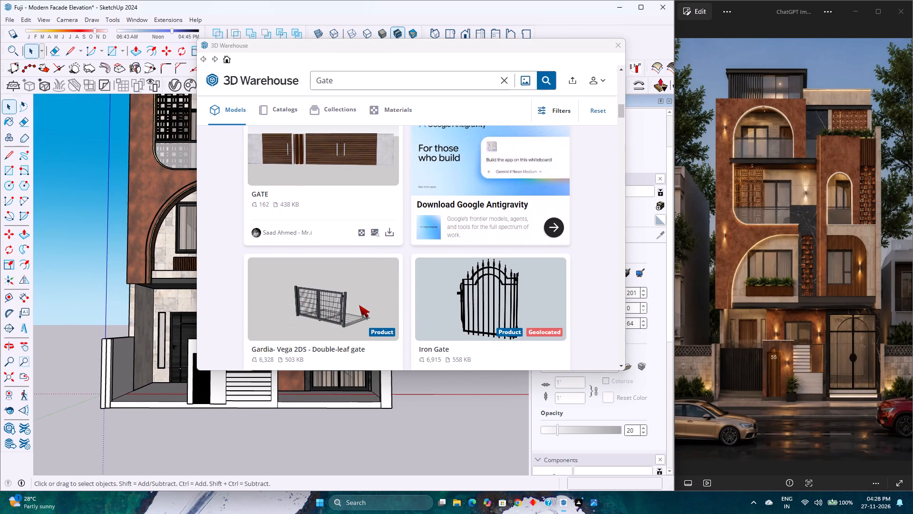
scroll(359, 305, "down", 5)
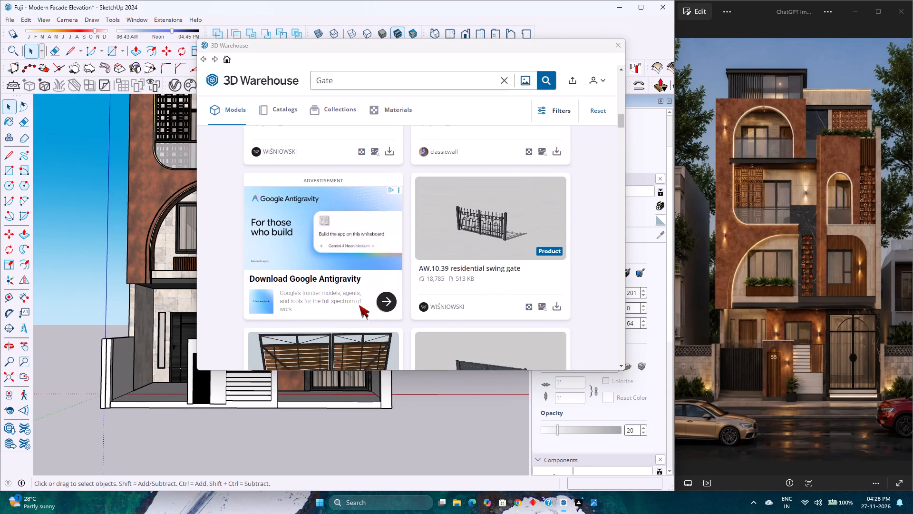
scroll(359, 305, "down", 5)
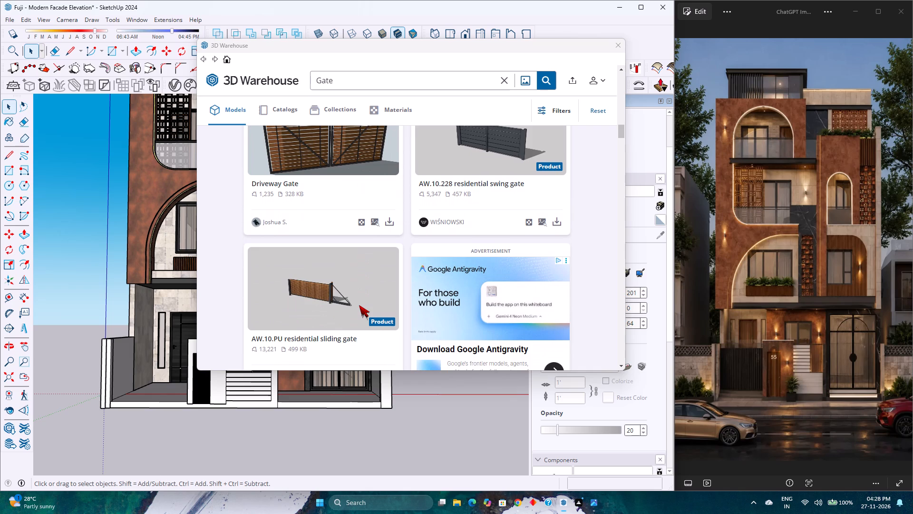
scroll(359, 305, "down", 2)
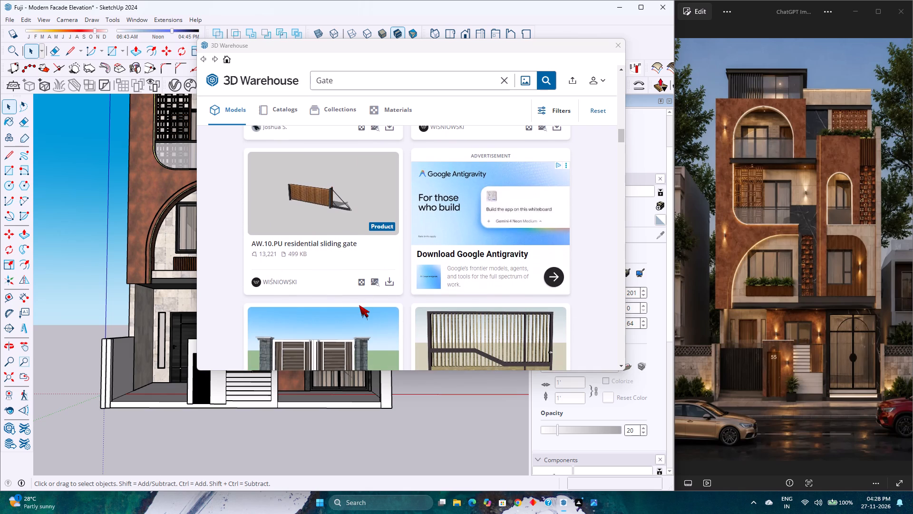
scroll(359, 305, "down", 6)
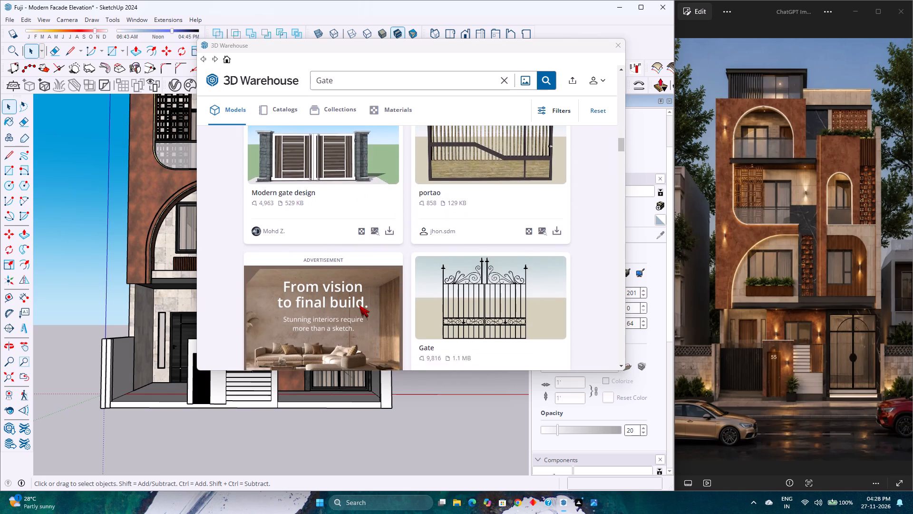
scroll(359, 305, "down", 5)
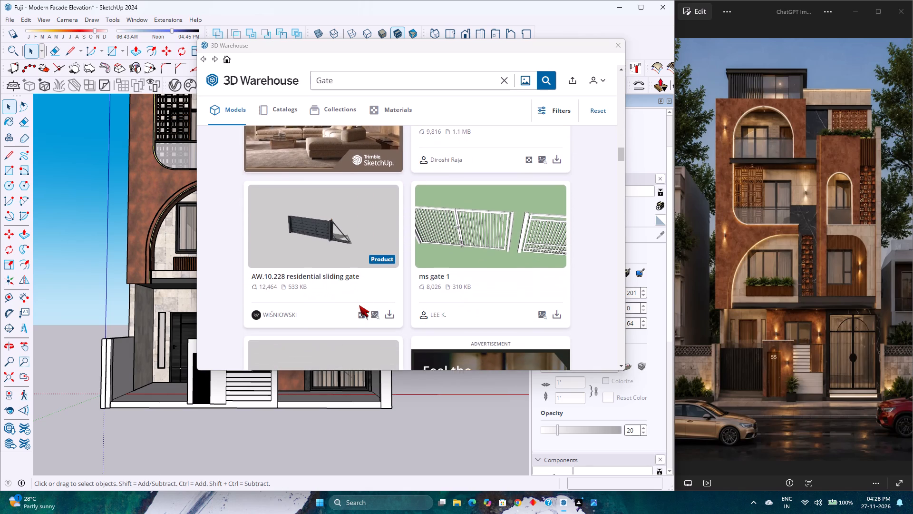
scroll(359, 305, "up", 1)
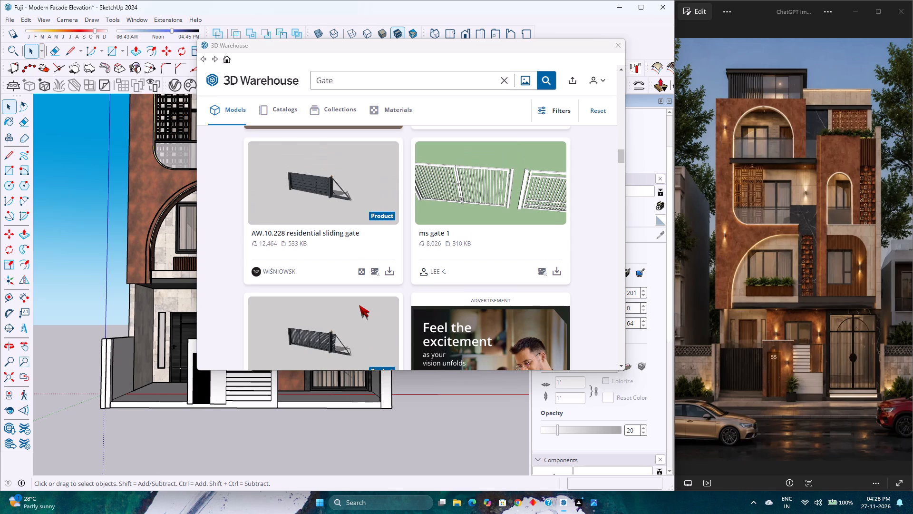
scroll(359, 305, "down", 1)
scroll(359, 305, "up", 1)
Inside the front boundary wall group, load the "ms gate 1" model from 3D Warehouse and place it on the ground beside the wall.
double_click(190, 381)
left_click(192, 385)
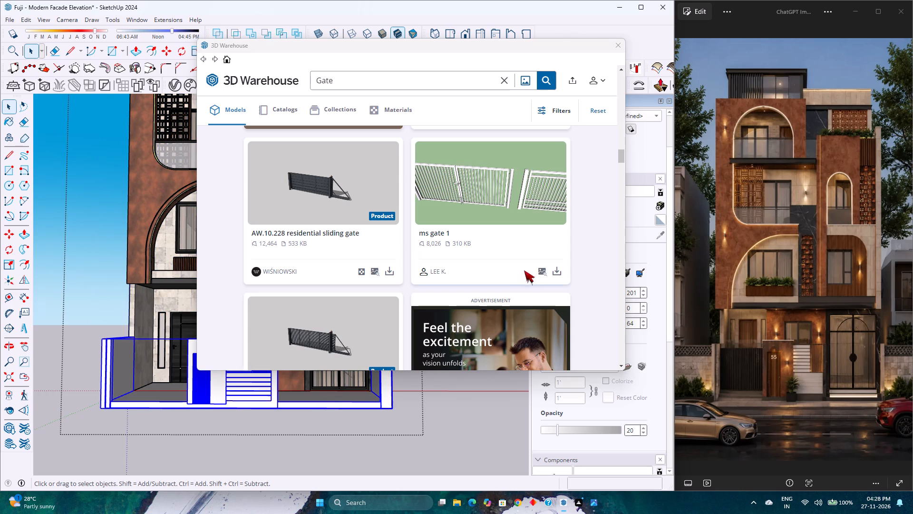
double_click(194, 402)
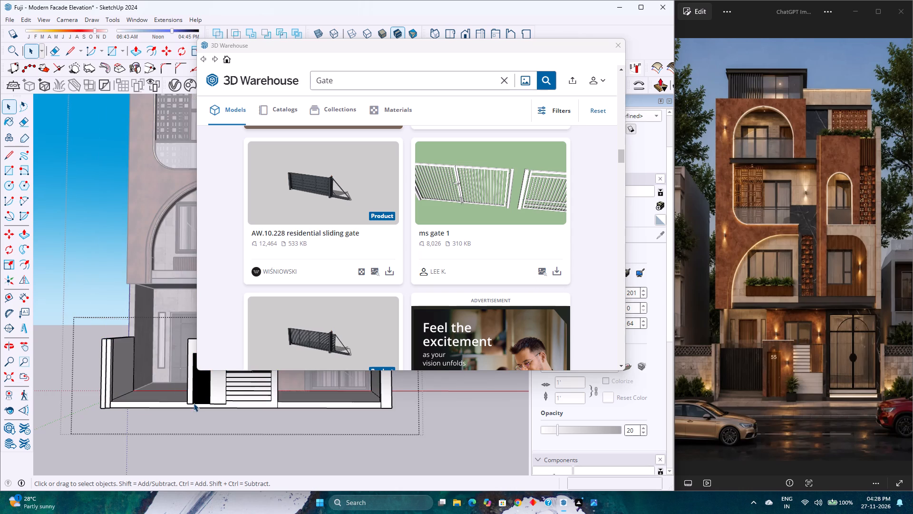
left_click(552, 270)
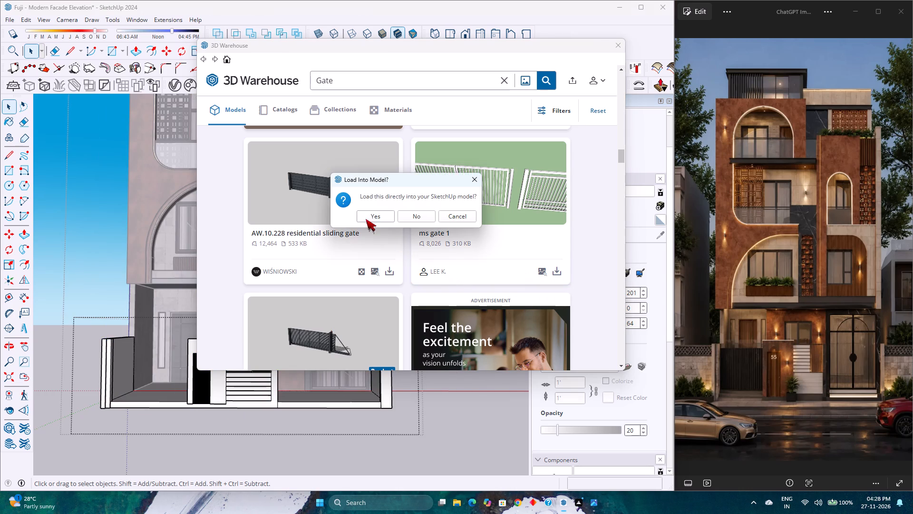
left_click(368, 217)
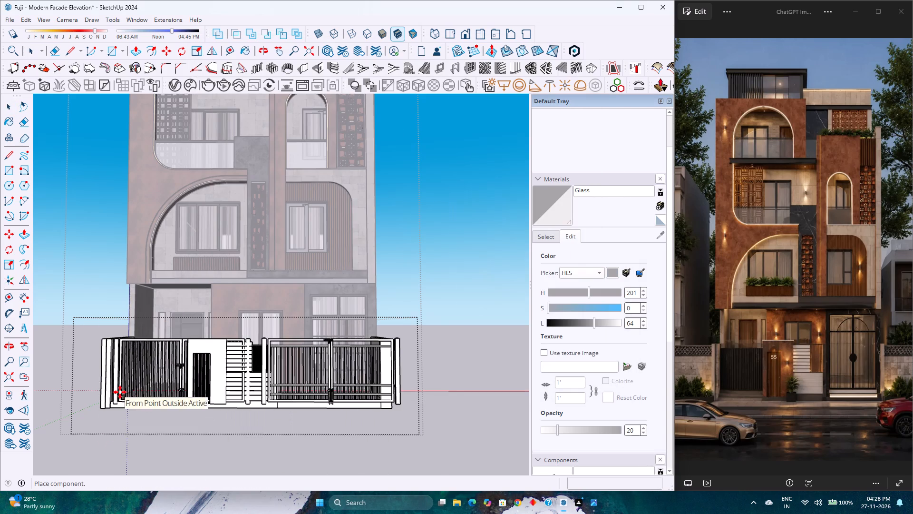
scroll(120, 392, "up", 1)
middle_click_drag(120, 392, 123, 439)
scroll(136, 384, "down", 5)
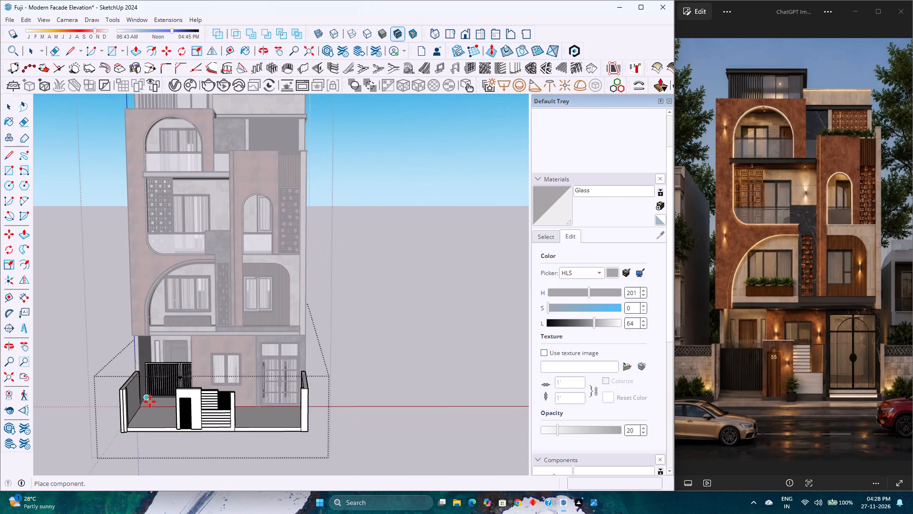
left_click(329, 430)
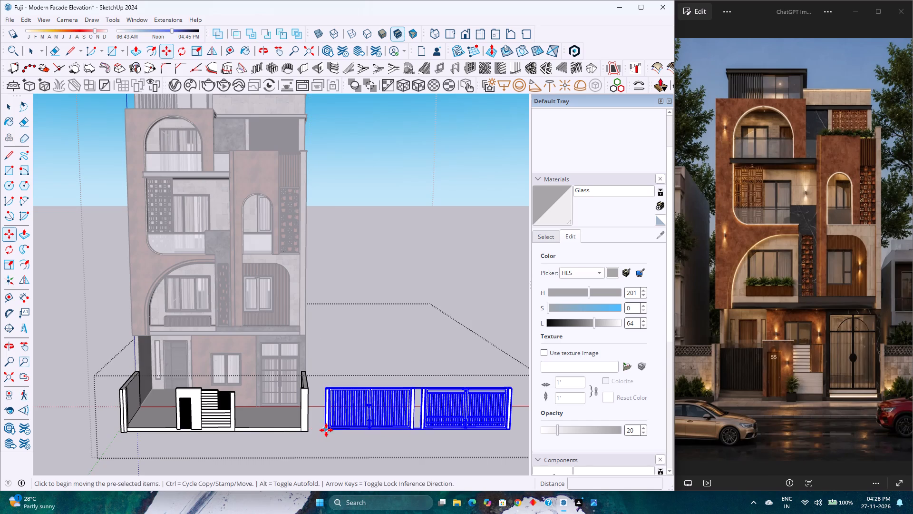
scroll(327, 430, "up", 4)
key("space")
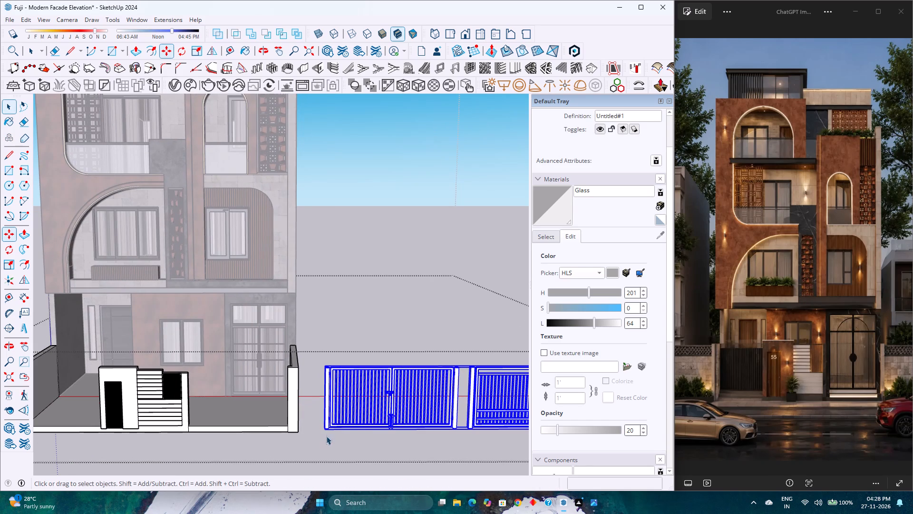
Open the placed gate model for editing and enter its second double gate, the one with extra lower horizontal rails.
double_click(351, 424)
scroll(351, 424, "up", 2)
scroll(350, 421, "down", 3)
middle_click_drag(365, 419, 182, 411, "shift")
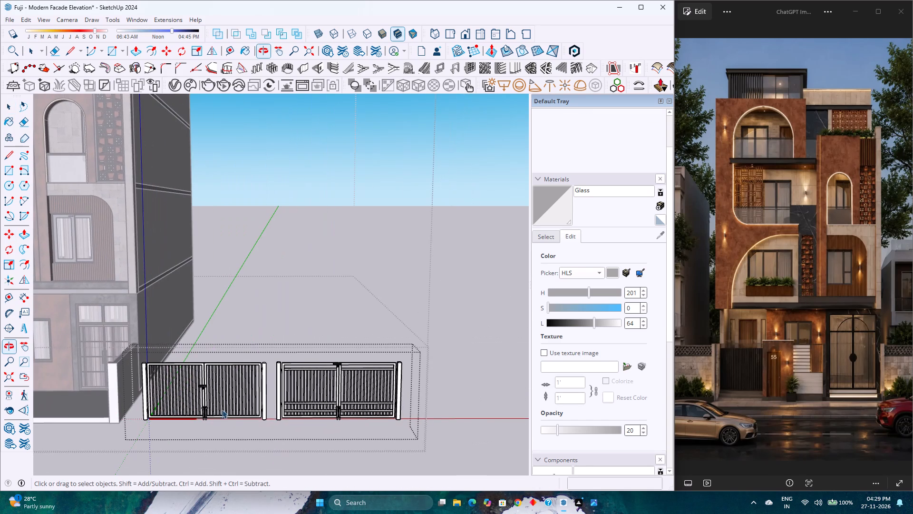
left_click(357, 386)
scroll(345, 391, "up", 1)
scroll(294, 406, "up", 2)
double_click(296, 406)
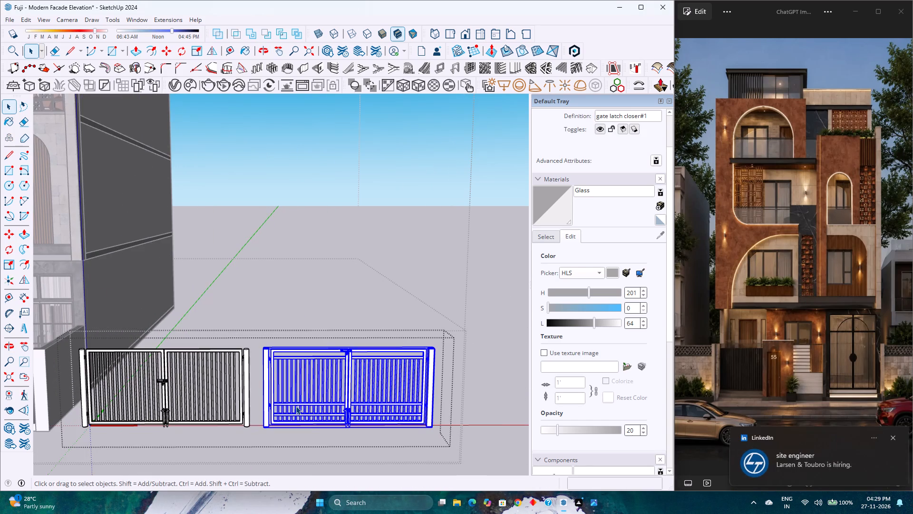
Select both leaves of the second gate with their rails, bars, latches and hinges, excluding the side posts, and group them.
left_click(300, 405)
scroll(300, 405, "up", 3)
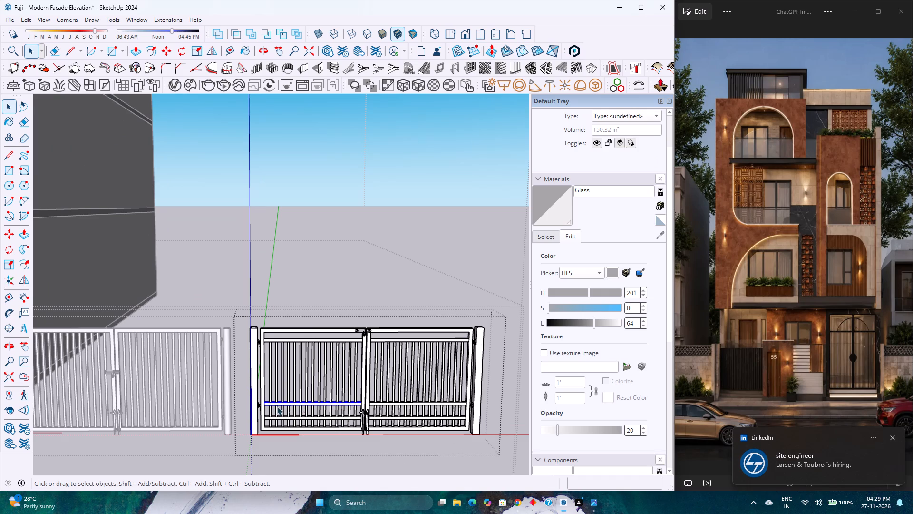
scroll(258, 409, "up", 13)
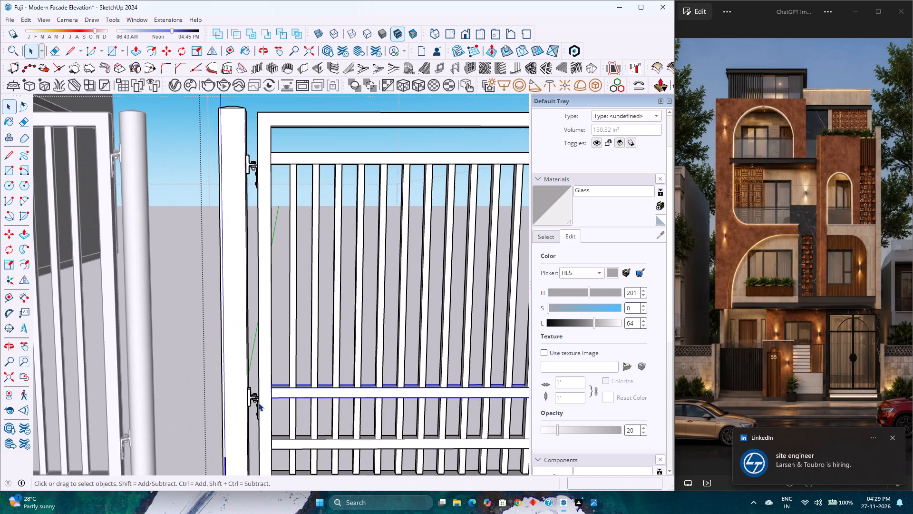
left_click(254, 400, "ctrl")
scroll(255, 401, "up", 2, "ctrl")
left_click(262, 399, "ctrl")
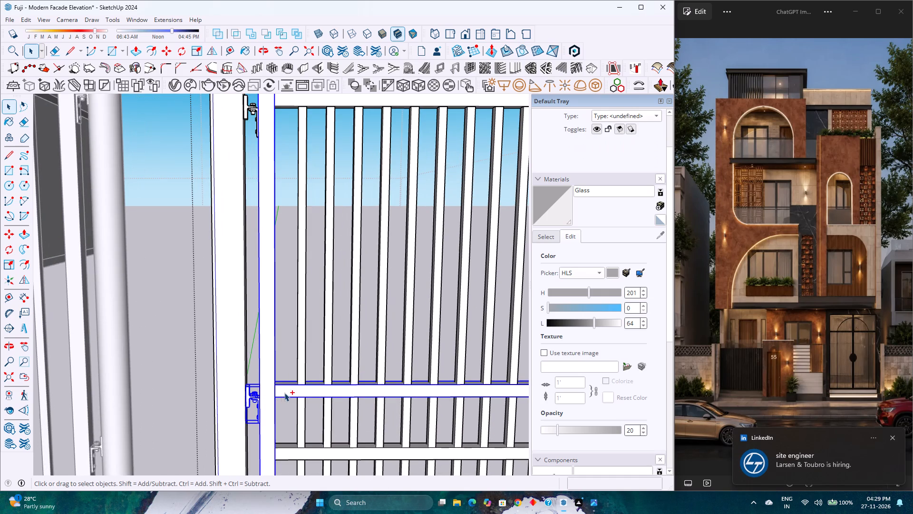
left_click(247, 111, "ctrl")
scroll(204, 264, "down", 12)
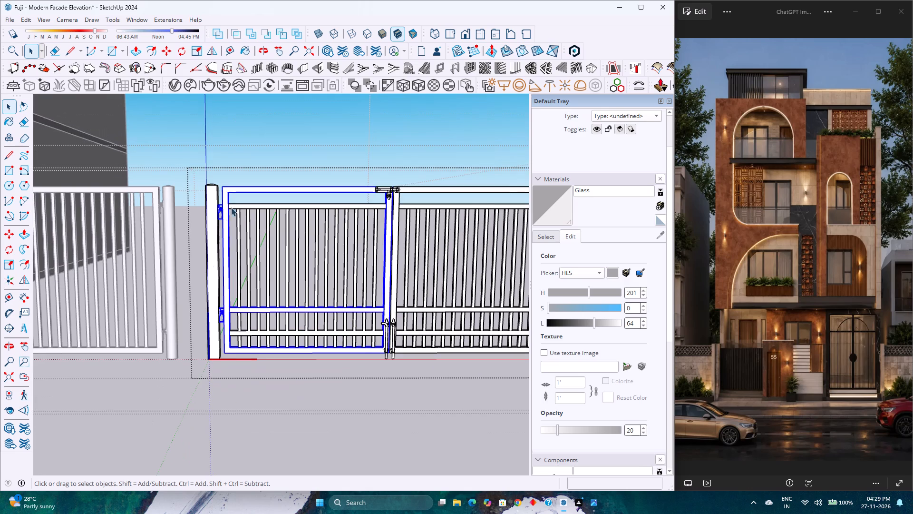
scroll(232, 196, "down", 3)
left_click_drag(226, 166, 228, 179)
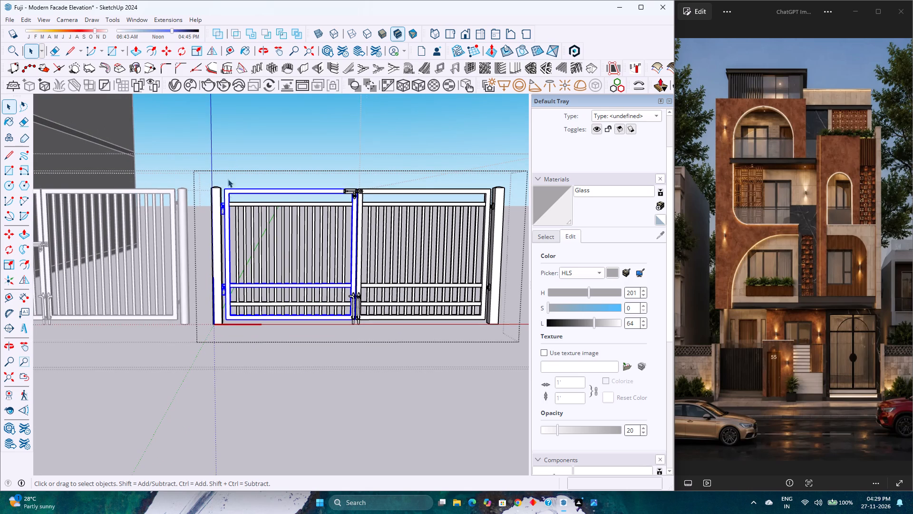
left_click_drag(228, 179, 480, 337)
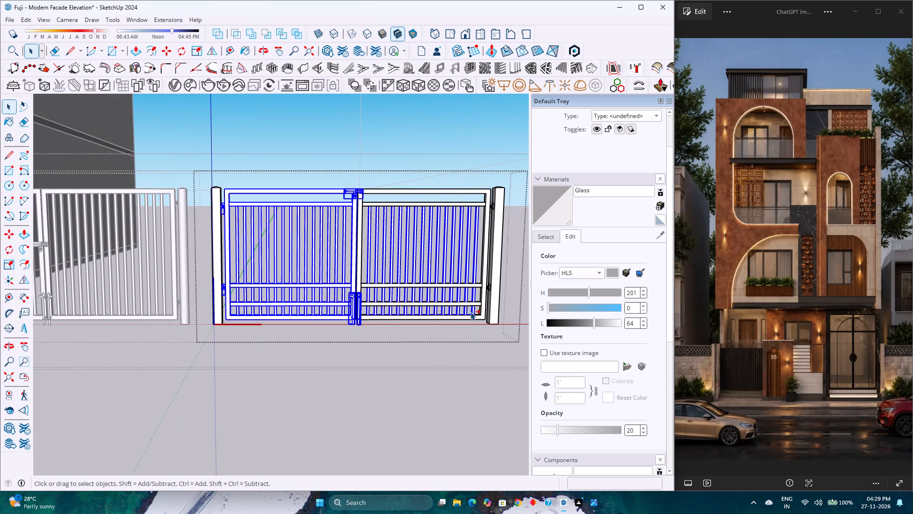
left_click(478, 317, "ctrl")
left_click(375, 284, "ctrl")
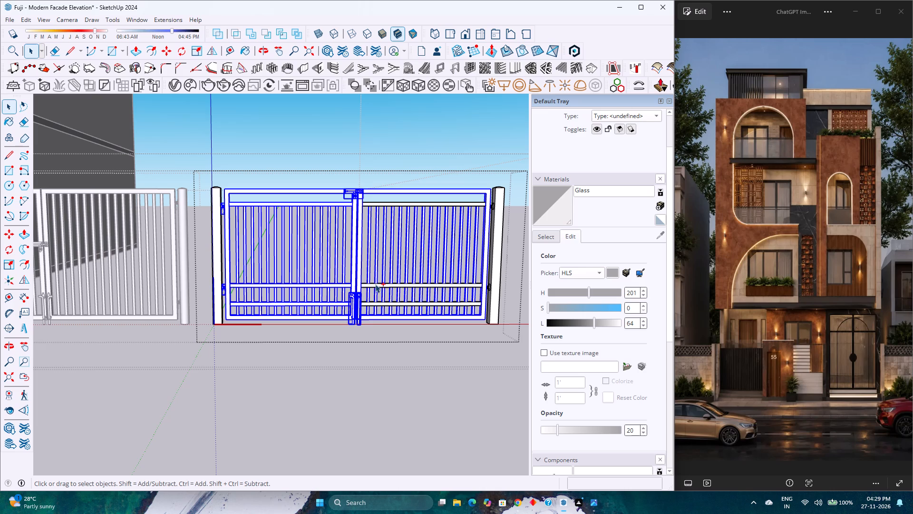
left_click(380, 303, "ctrl")
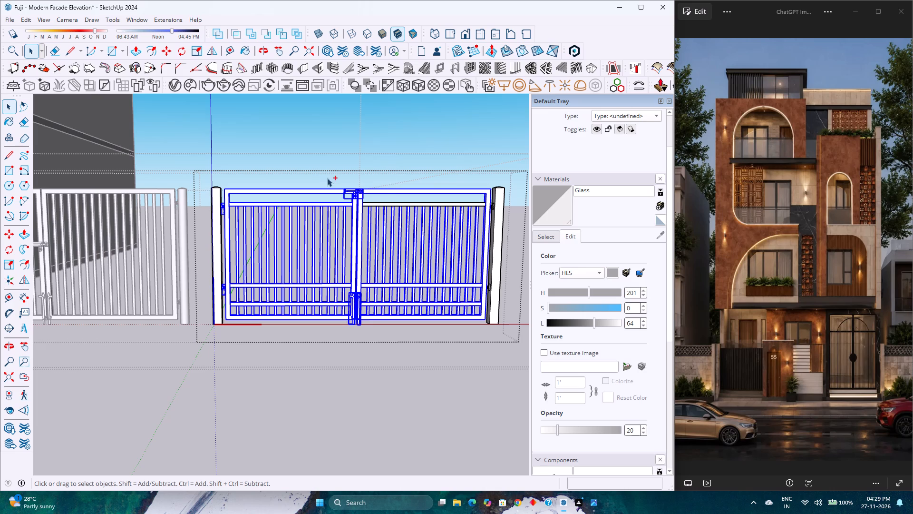
left_click_drag(328, 178, 450, 251, "ctrl")
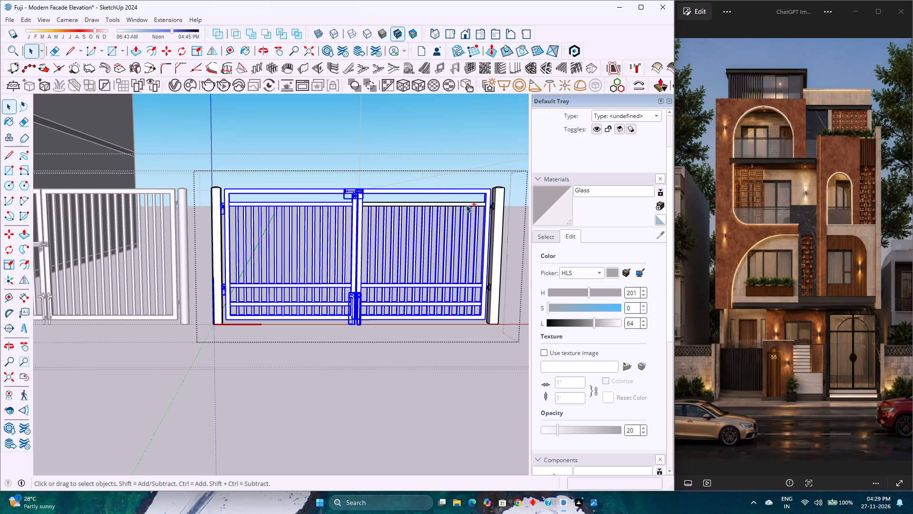
left_click(466, 204, "ctrl")
scroll(492, 208, "up", 4)
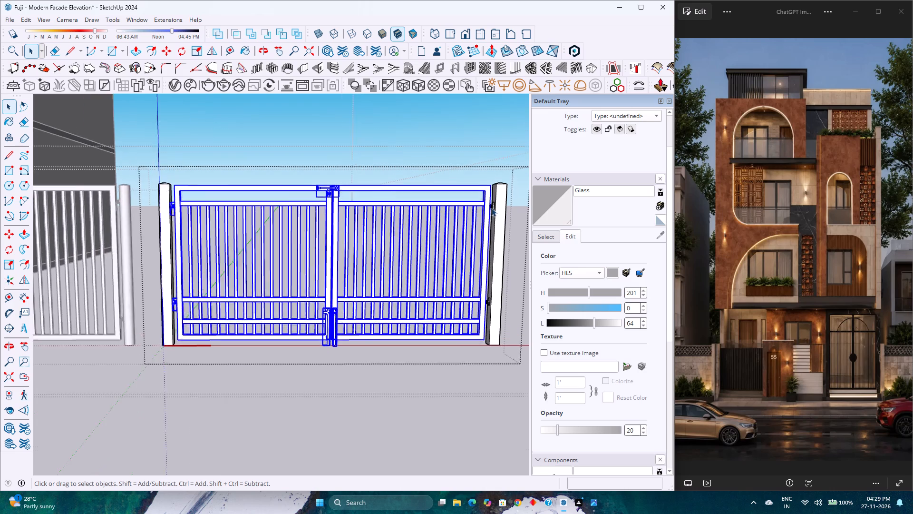
scroll(491, 208, "up", 4)
left_click(493, 206, "ctrl")
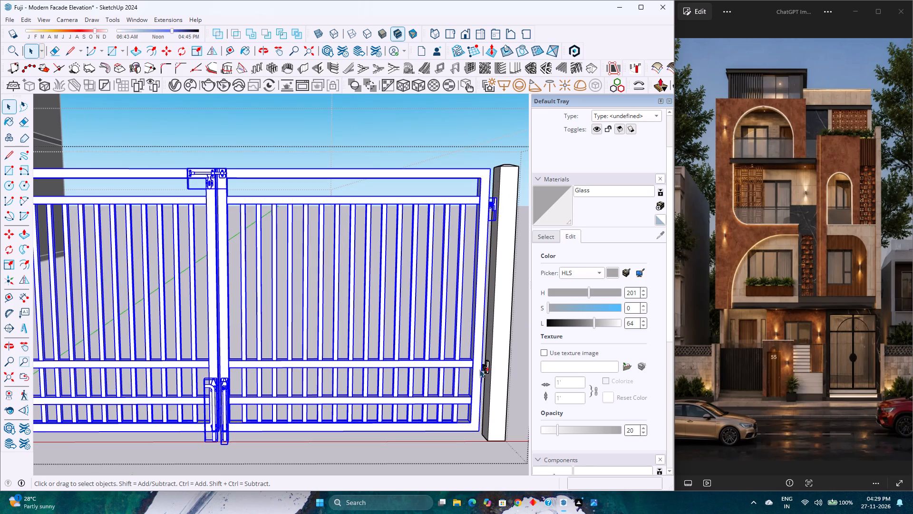
left_click(485, 367, "ctrl")
scroll(372, 341, "down", 6)
right_click(272, 361)
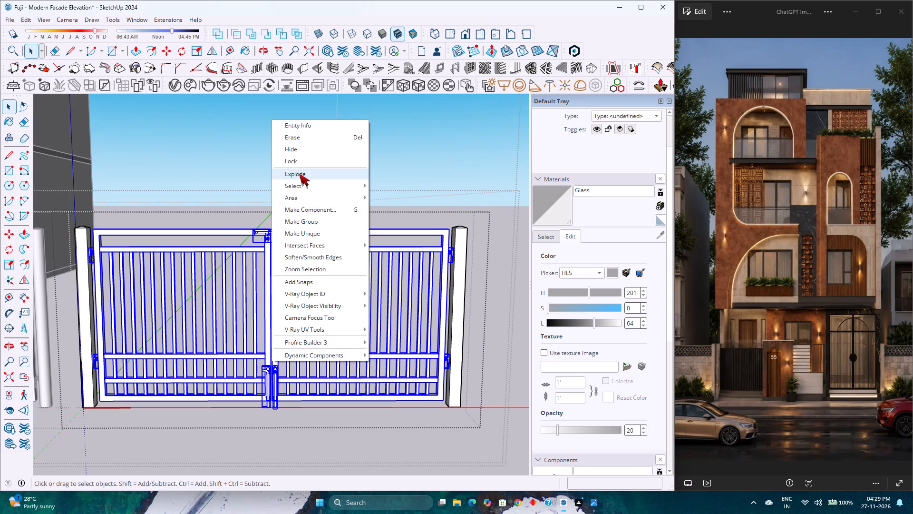
left_click(321, 224)
Copy the grouped gate leaves and exit the gate model back to the front boundary wall group.
scroll(349, 348, "down", 5)
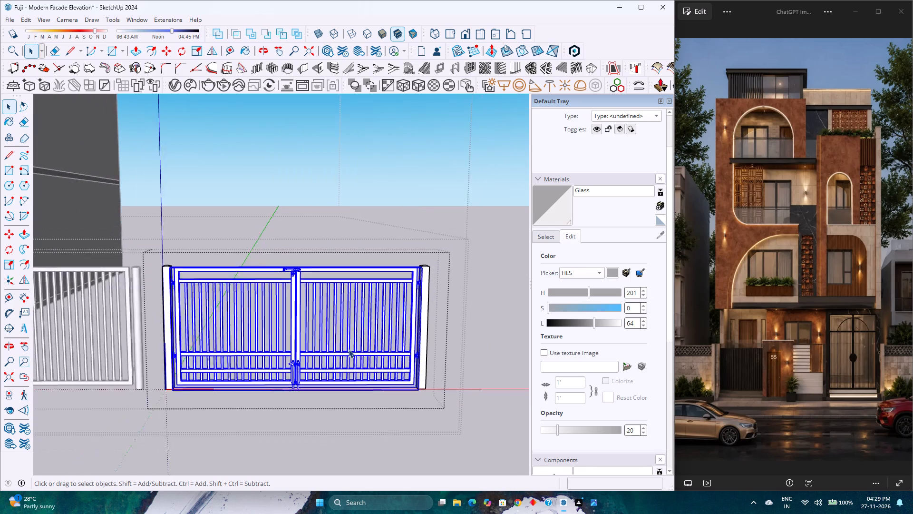
scroll(349, 349, "down", 6)
key("ctrl+c")
scroll(349, 350, "down", 6)
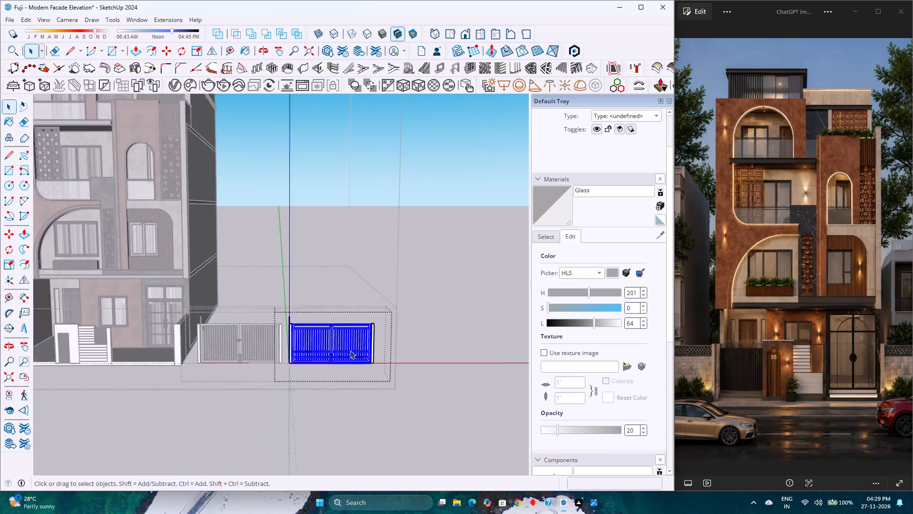
scroll(350, 350, "down", 2)
scroll(182, 378, "up", 2)
left_click(179, 339)
scroll(145, 364, "up", 4)
left_click(143, 355)
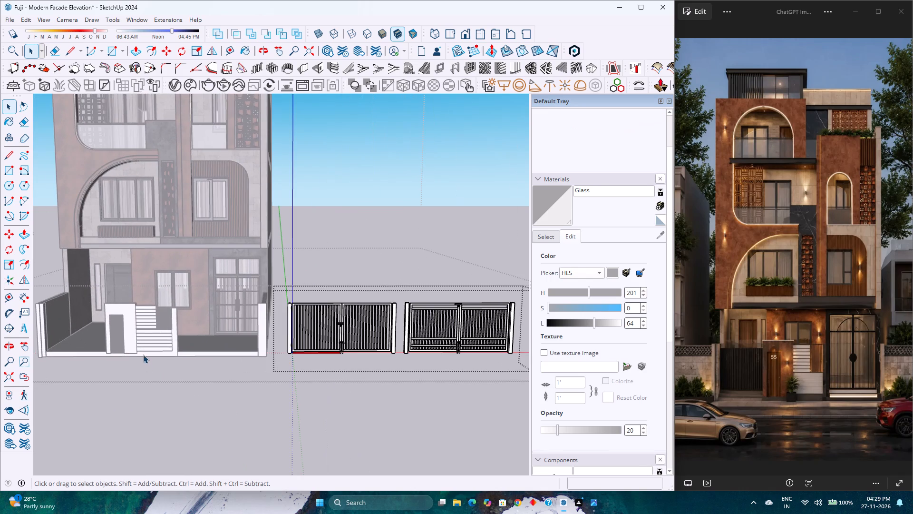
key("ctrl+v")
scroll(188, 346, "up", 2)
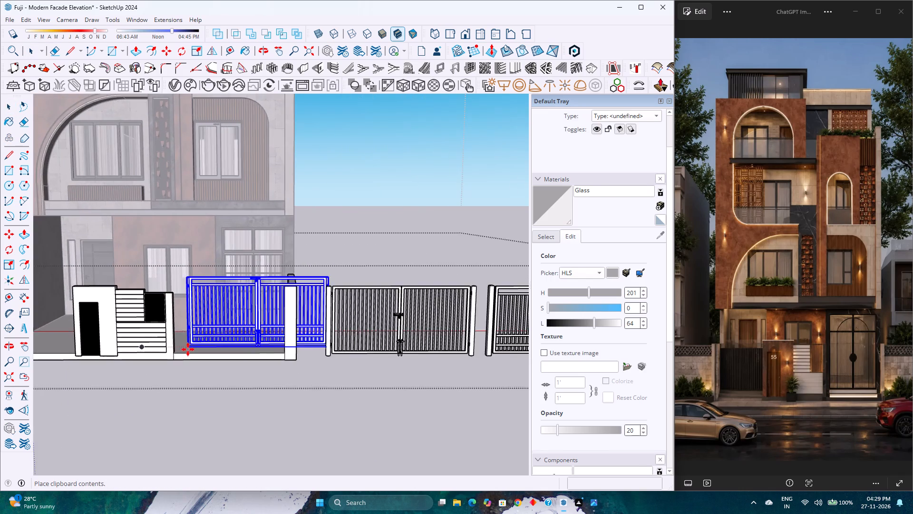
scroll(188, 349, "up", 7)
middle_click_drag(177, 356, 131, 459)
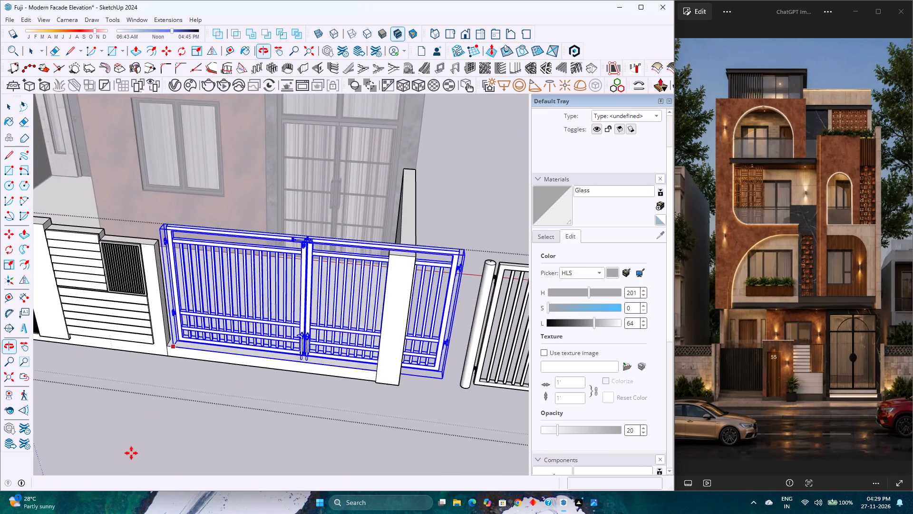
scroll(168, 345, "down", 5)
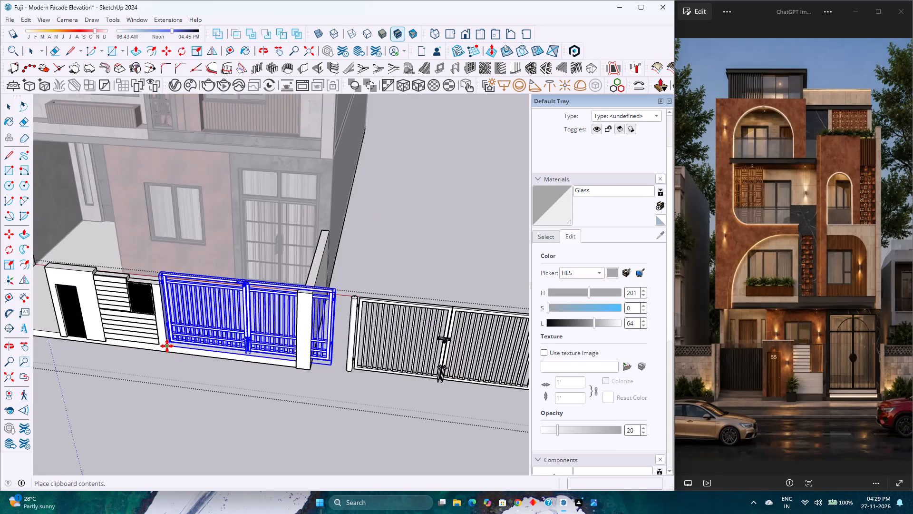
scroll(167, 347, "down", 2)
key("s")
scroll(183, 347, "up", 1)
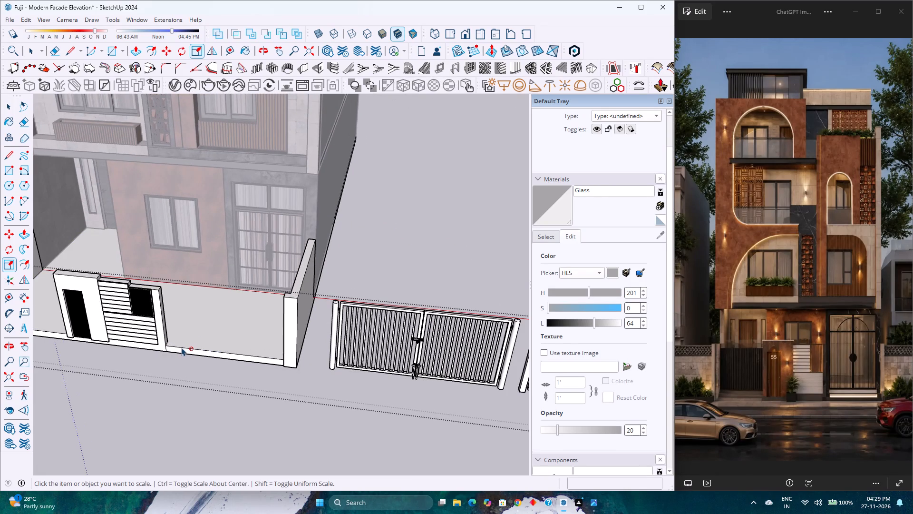
Paste the gate leaves into the boundary wall opening, with their lower corner beside the slatted wall section.
key("ctrl+v")
left_click(164, 345)
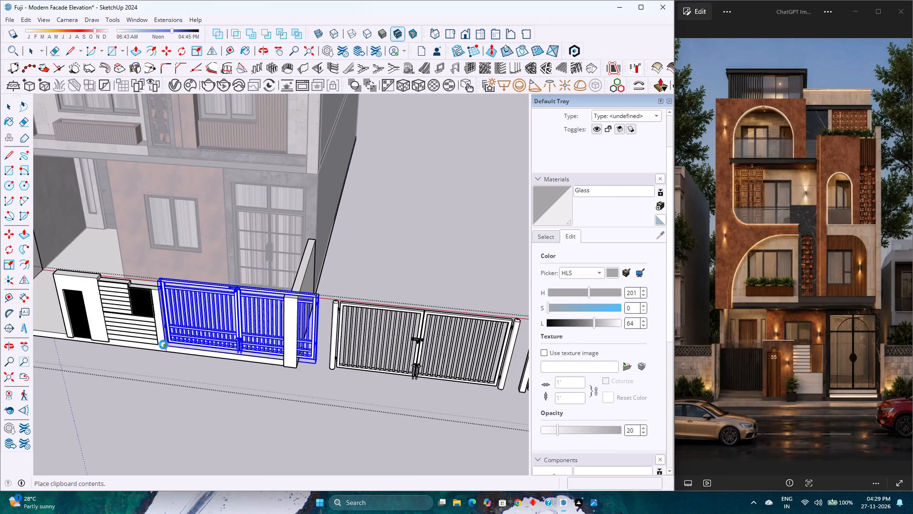
Scale the pasted gate uniformly to about 0.81 so its far end meets the end pillar.
key("s")
middle_click_drag(210, 344, 213, 344)
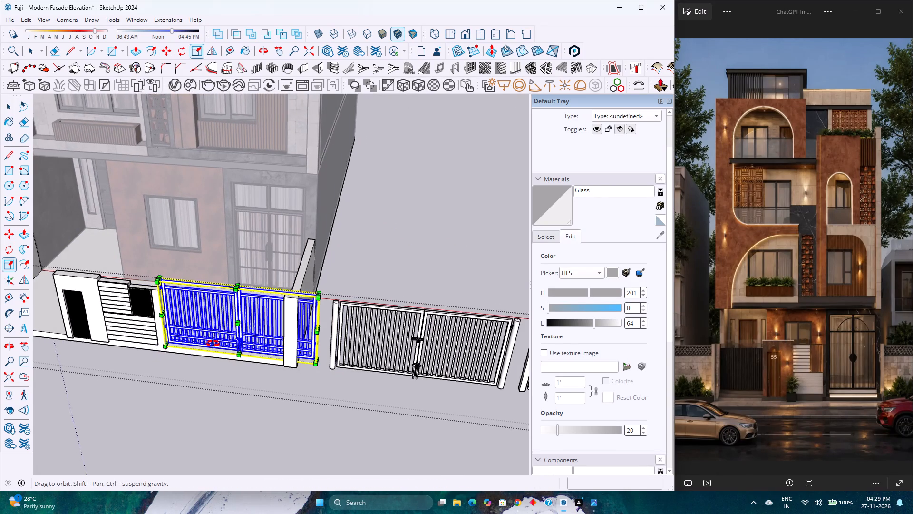
middle_click_drag(213, 344, 295, 276)
scroll(308, 282, "up", 6)
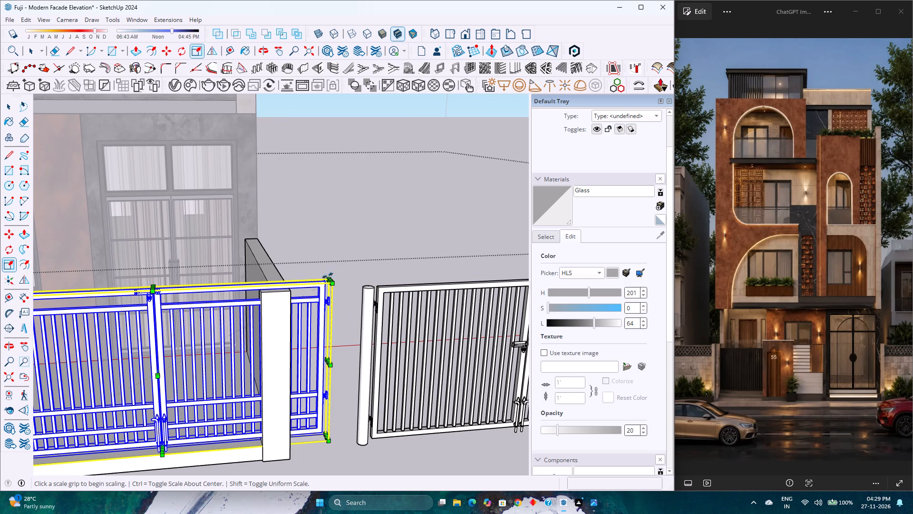
middle_click_drag(308, 369, 338, 475)
middle_click(338, 477)
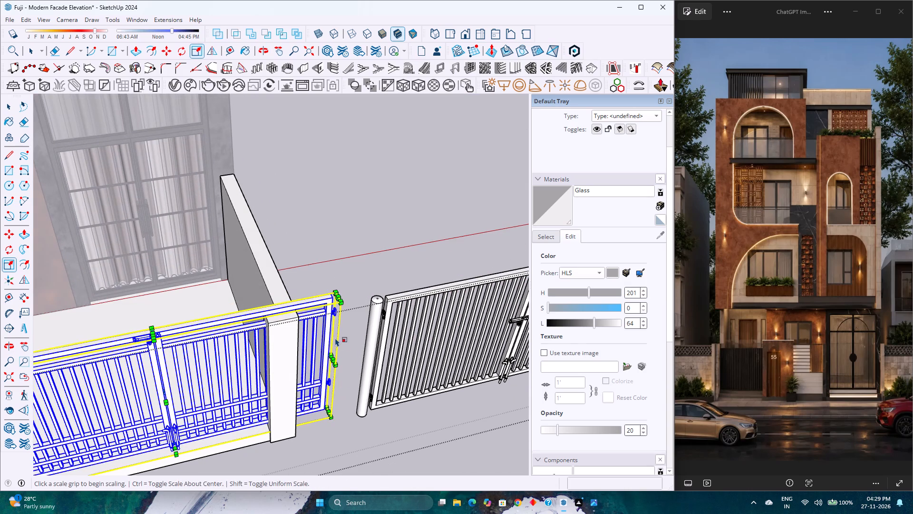
left_click(331, 291)
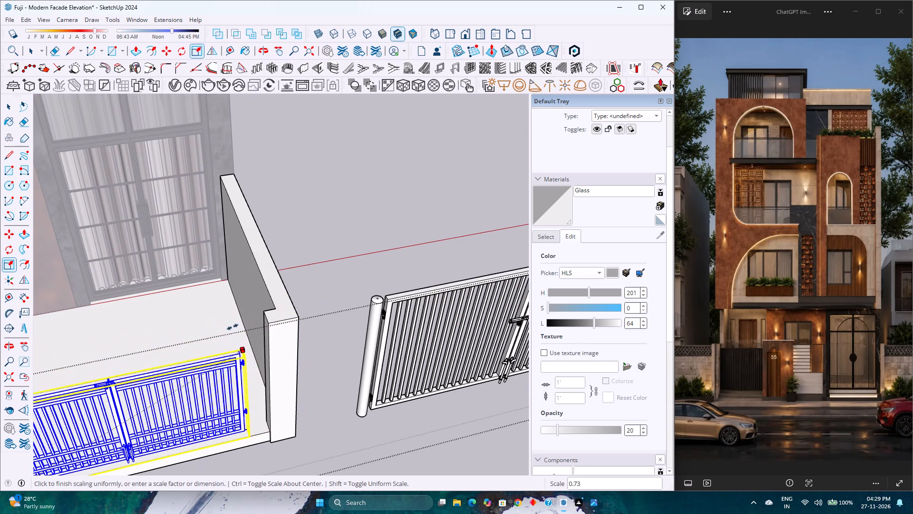
left_click(259, 315)
Examine from several angles how the scaled gate fits the opening between the slatted wall and the end pillar.
middle_click_drag(252, 371, 238, 303)
middle_click(238, 303)
scroll(251, 304, "down", 1)
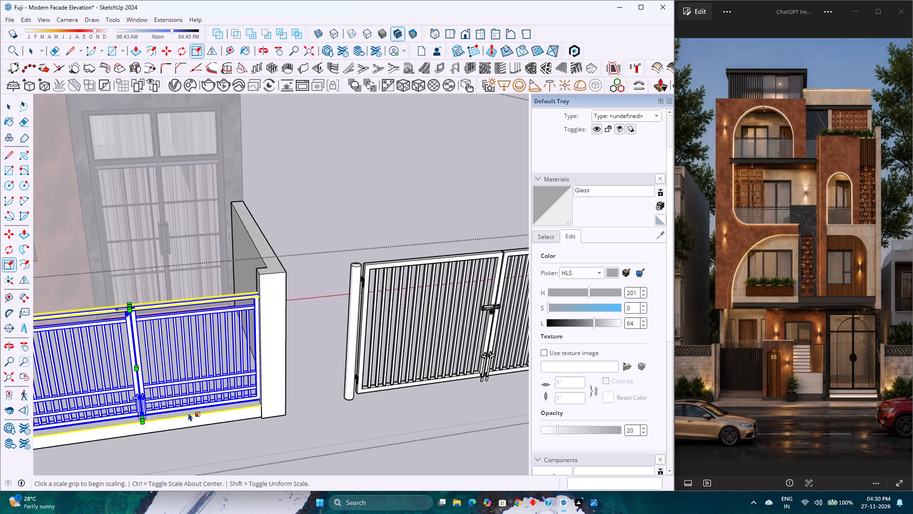
middle_click_drag(190, 398, 259, 366, "shift")
middle_click(260, 366, "shift")
middle_click_drag(238, 376, 183, 302)
scroll(186, 332, "up", 2)
middle_click(158, 406)
middle_click_drag(164, 387, 189, 346)
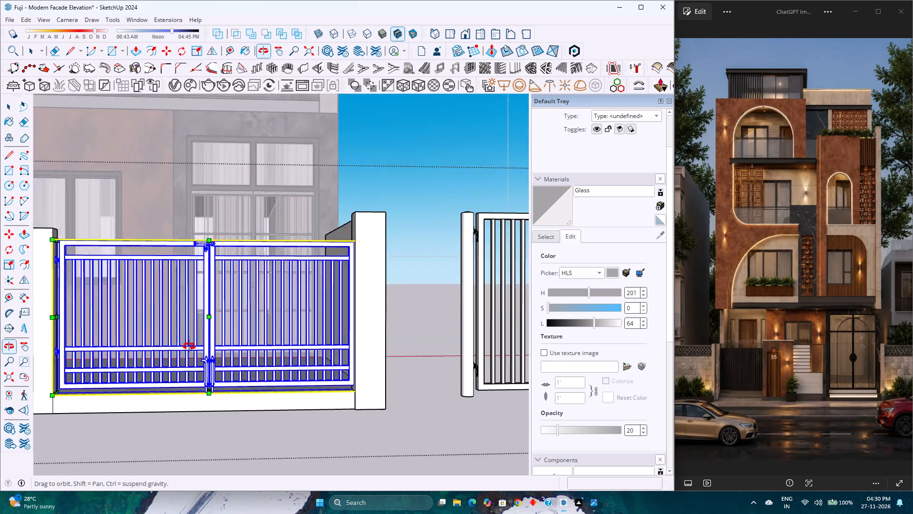
middle_click_drag(189, 346, 310, 437)
middle_click_drag(290, 302, 251, 321)
middle_click(251, 321, "shift")
scroll(251, 321, "down", 1, "shift")
middle_click_drag(249, 324, 256, 325, "shift")
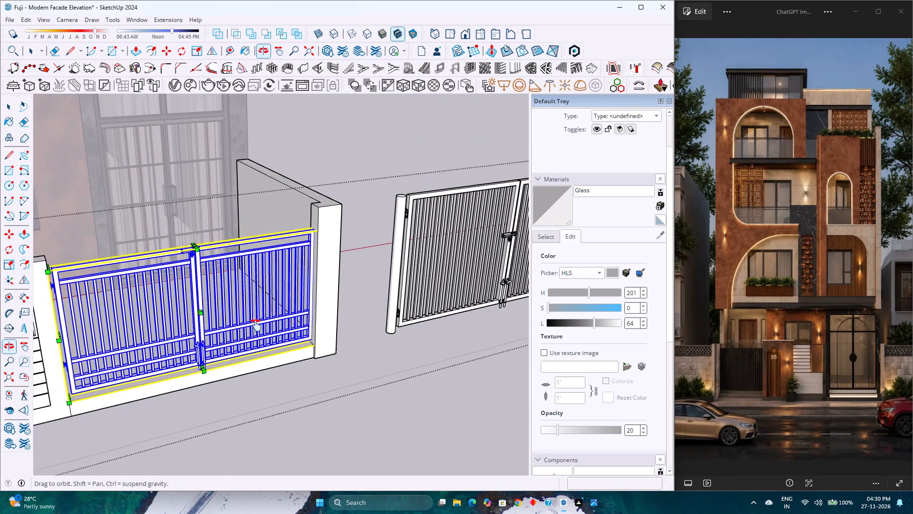
middle_click_drag(256, 325, 281, 374, "shift")
middle_click(281, 375, "shift")
middle_click_drag(286, 372, 235, 407)
With back edges shown, scale the gate's width along the red axis to about 0.98 to fit against the end pillar.
key("s")
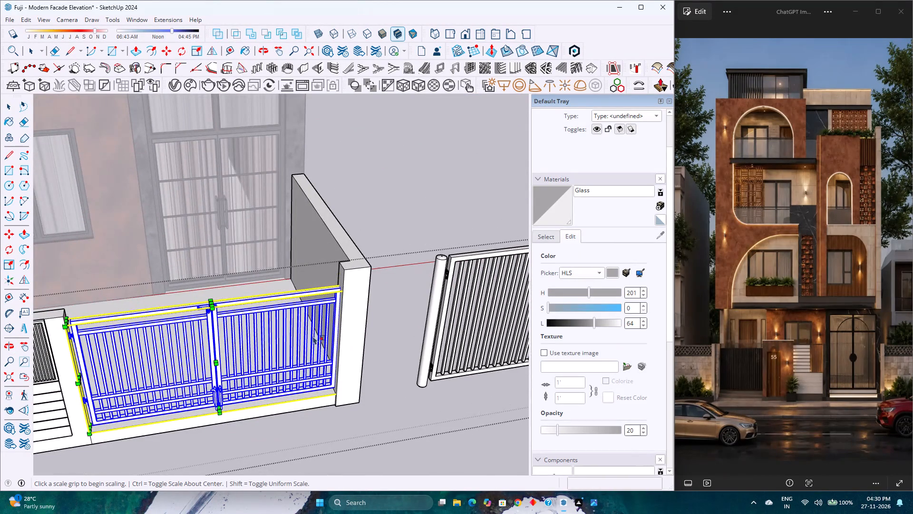
scroll(325, 333, "up", 5)
key("k")
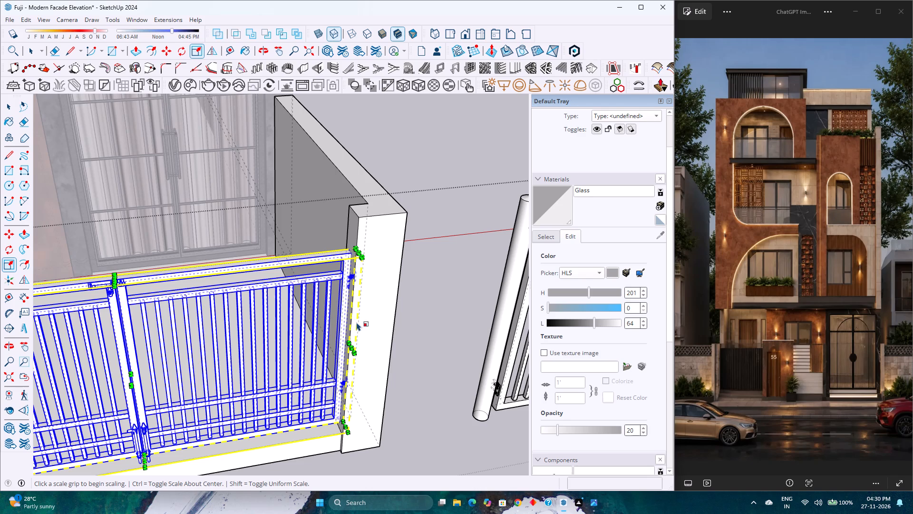
left_click(351, 346)
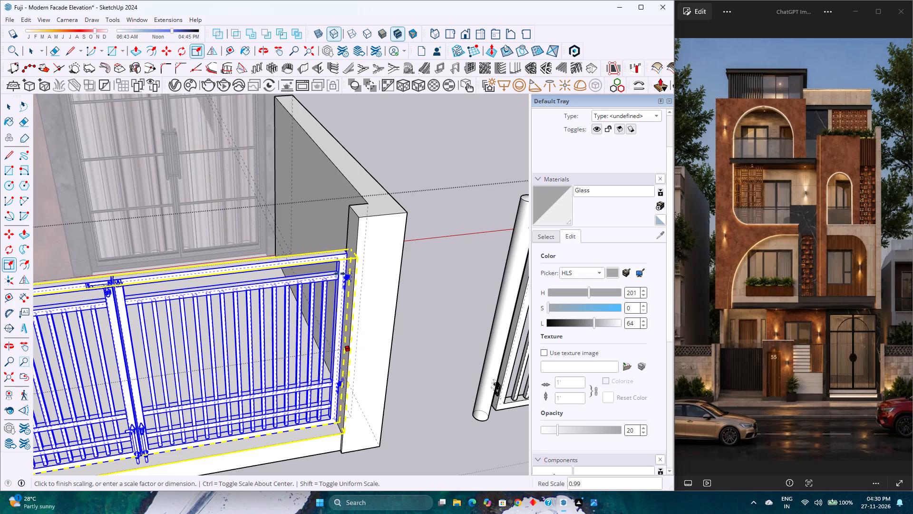
left_click(359, 220)
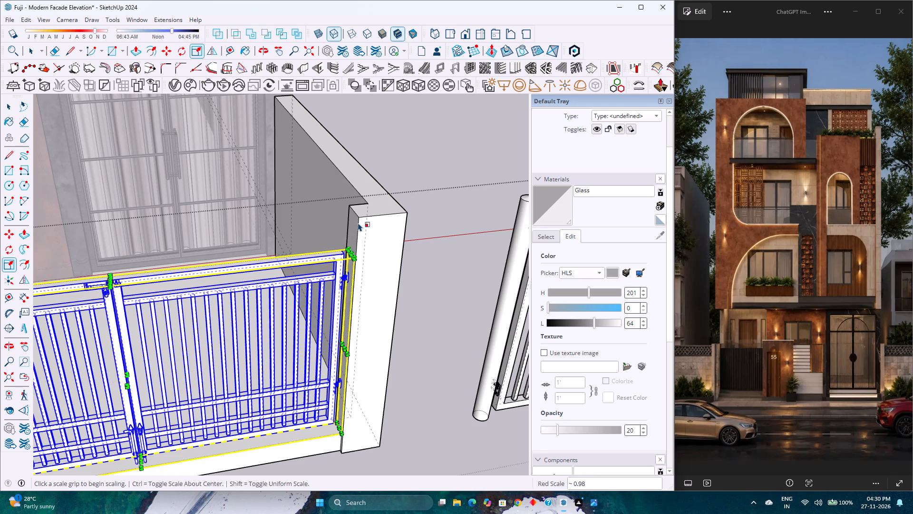
Hide the back edges and stretch the gate slightly taller from its top centre, roughly level with the adjacent slatted wall.
scroll(257, 341, "down", 1)
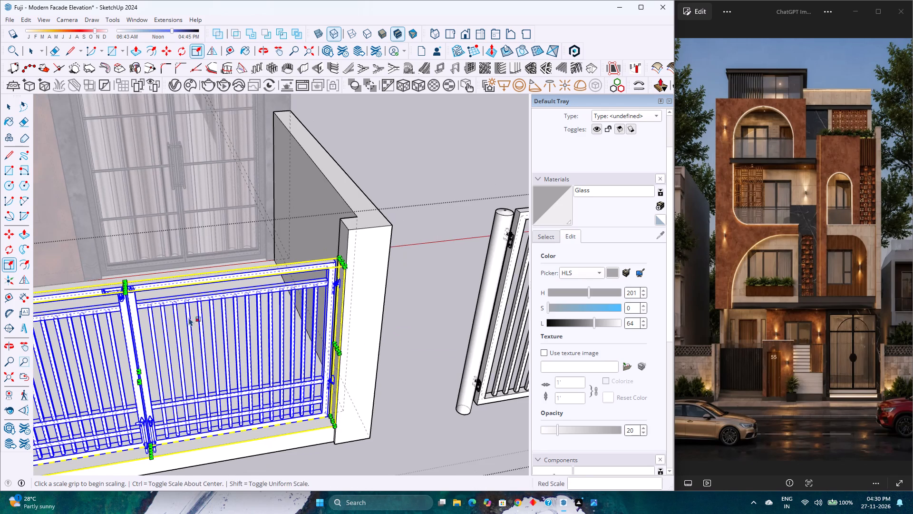
middle_click_drag(184, 317, 276, 329, "shift")
middle_click(276, 329, "shift")
key("k")
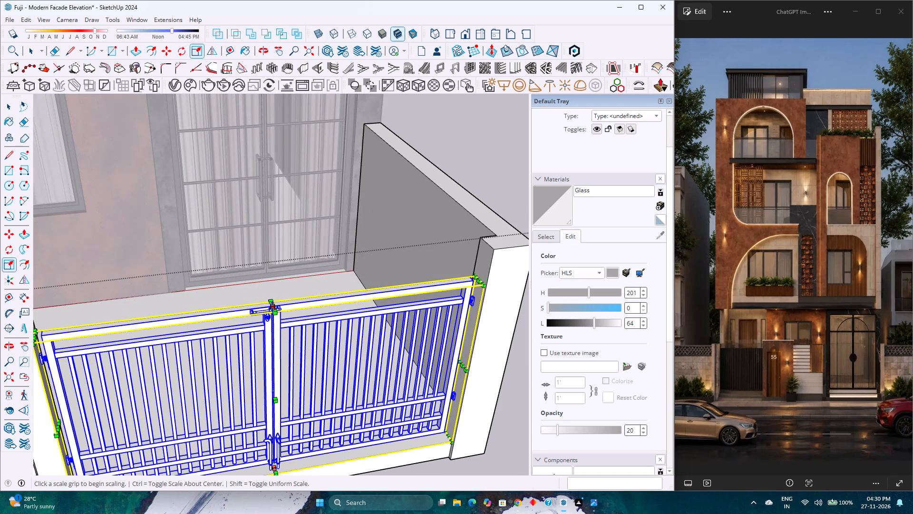
left_click(272, 306)
left_click(273, 296)
scroll(315, 353, "down", 3)
middle_click_drag(331, 378, 286, 316)
middle_click_drag(285, 313, 282, 306)
scroll(280, 292, "down", 8)
key("space")
scroll(288, 314, "down", 2)
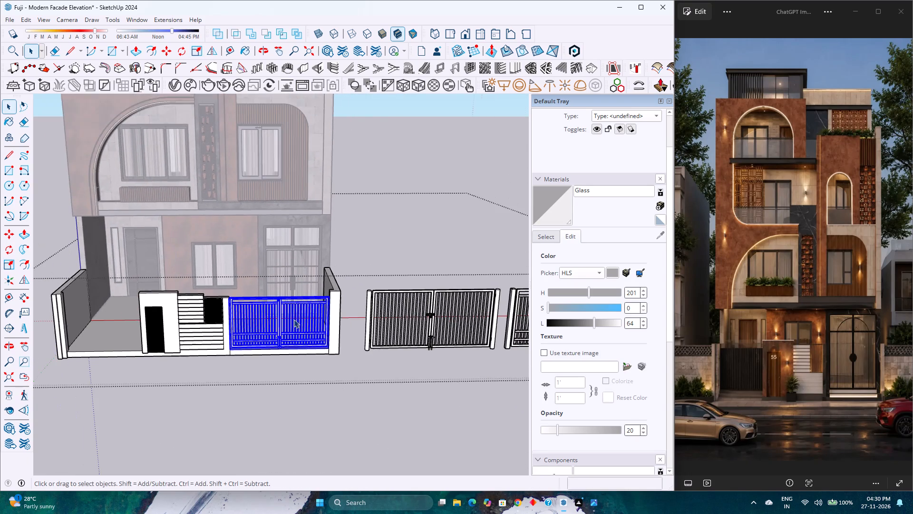
Delete the leftover 3D Warehouse gate models standing beyond the end pillar, outside the boundary wall.
scroll(366, 369, "down", 3)
middle_click_drag(390, 362, 315, 356, "shift")
middle_click(313, 357, "shift")
left_click(362, 317)
scroll(362, 317, "up", 3)
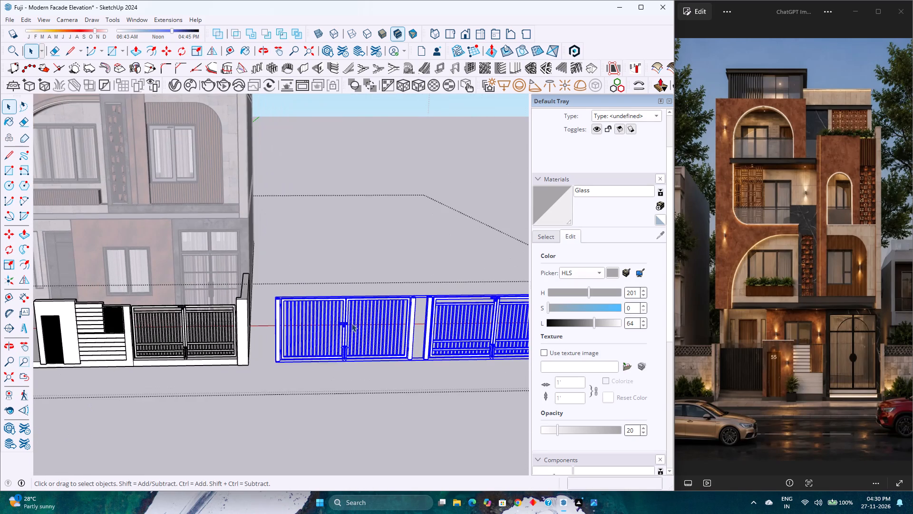
double_click(348, 324)
scroll(344, 327, "up", 15)
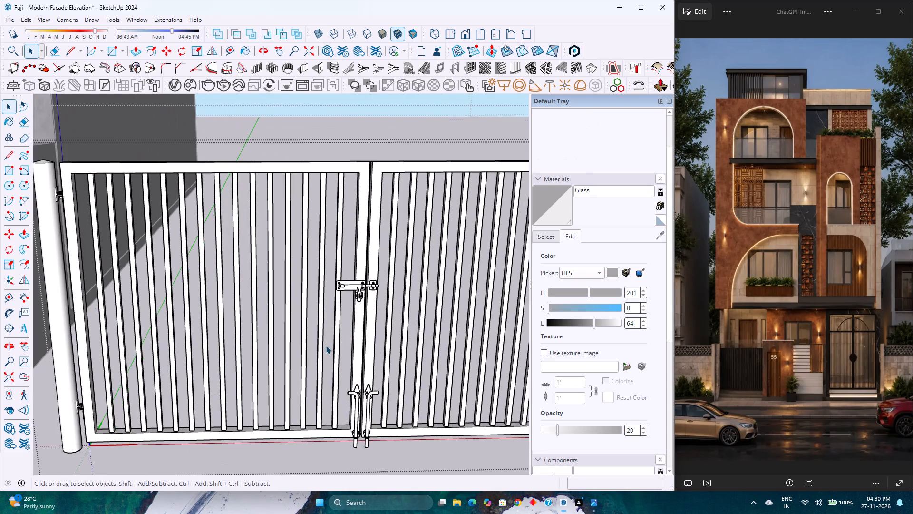
scroll(326, 346, "down", 14)
key("Escape")
left_click(283, 351)
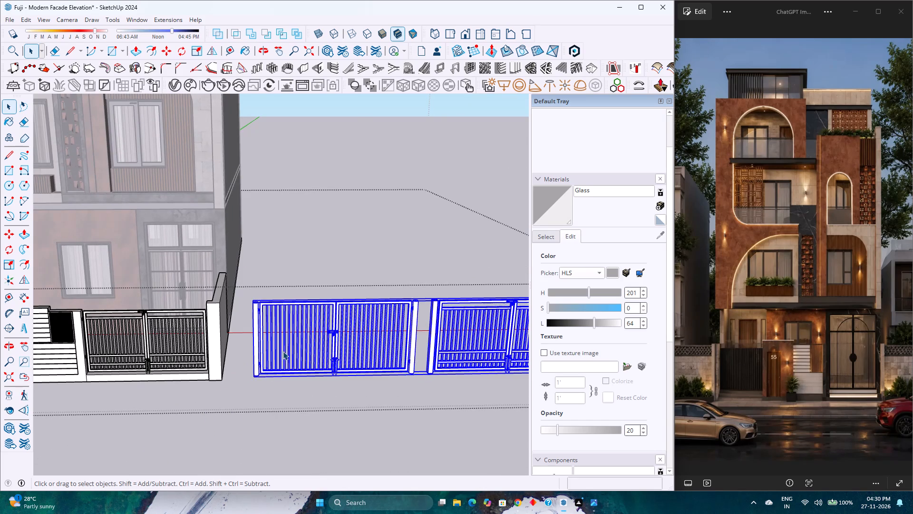
key("Delete")
Paint the fitted gate group between the slatted wall and the end pillar with the dark charcoal grey in-model material.
scroll(281, 338, "down", 3)
scroll(202, 342, "up", 5)
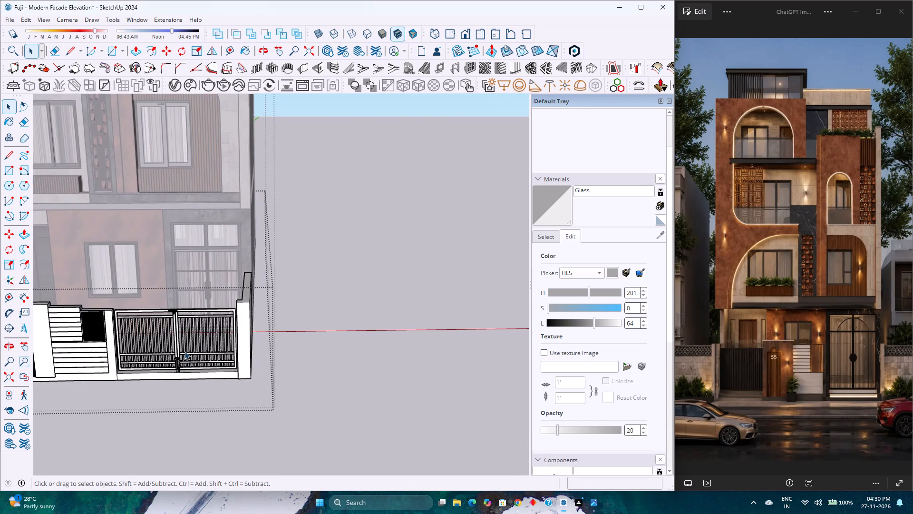
scroll(185, 351, "up", 2)
left_click(185, 351)
left_click(173, 358)
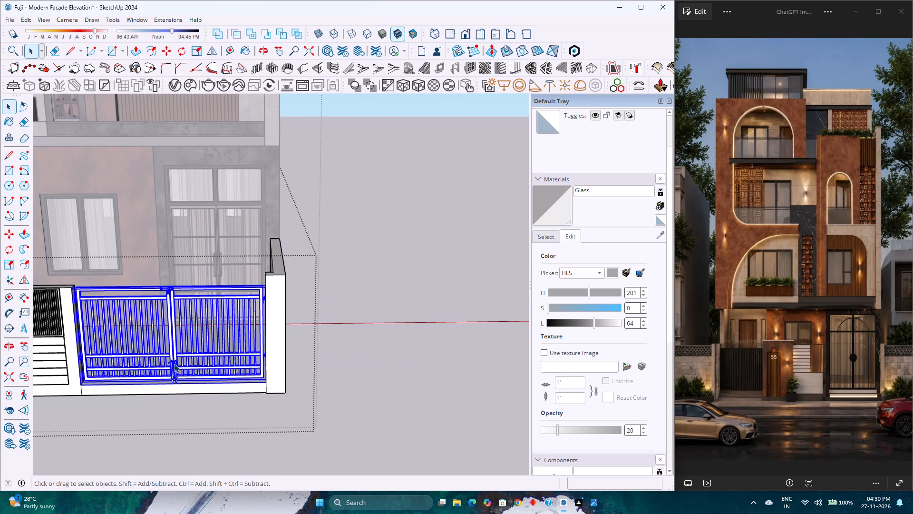
scroll(173, 366, "up", 3)
scroll(551, 223, "up", 5)
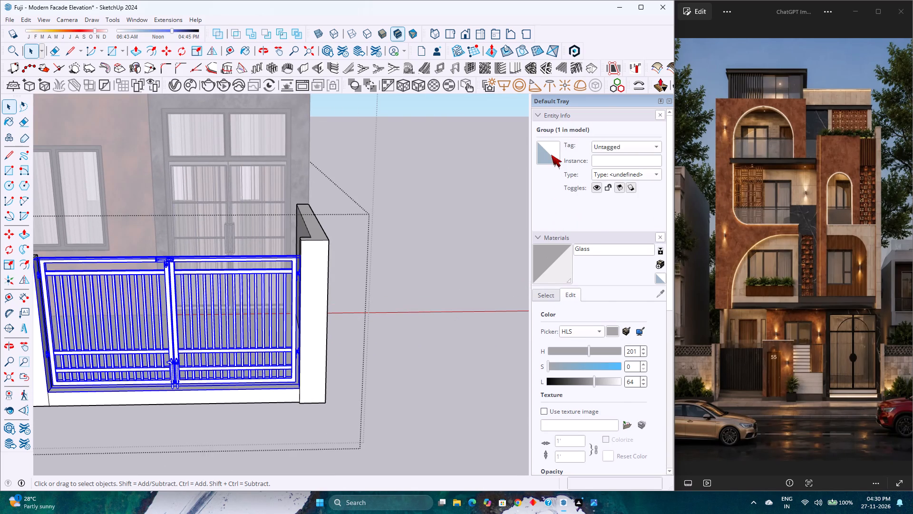
left_click(551, 155)
scroll(427, 249, "down", 5)
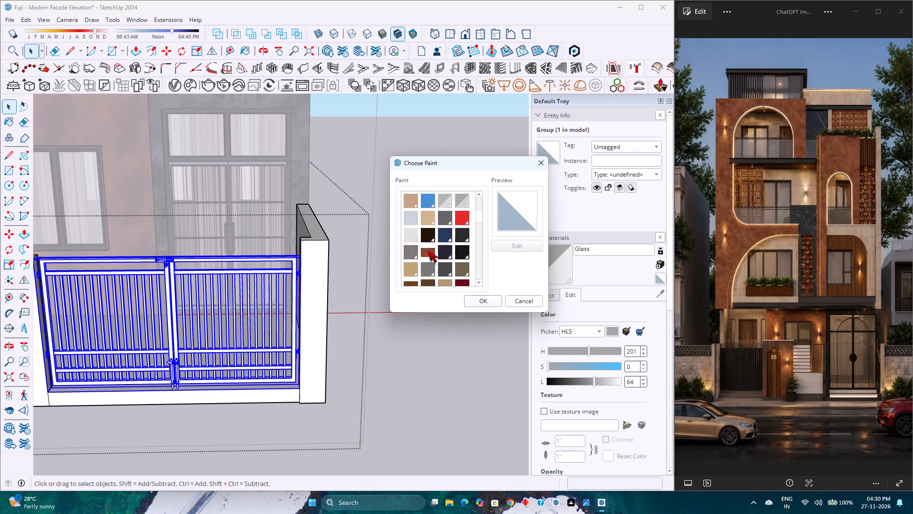
left_click(431, 238)
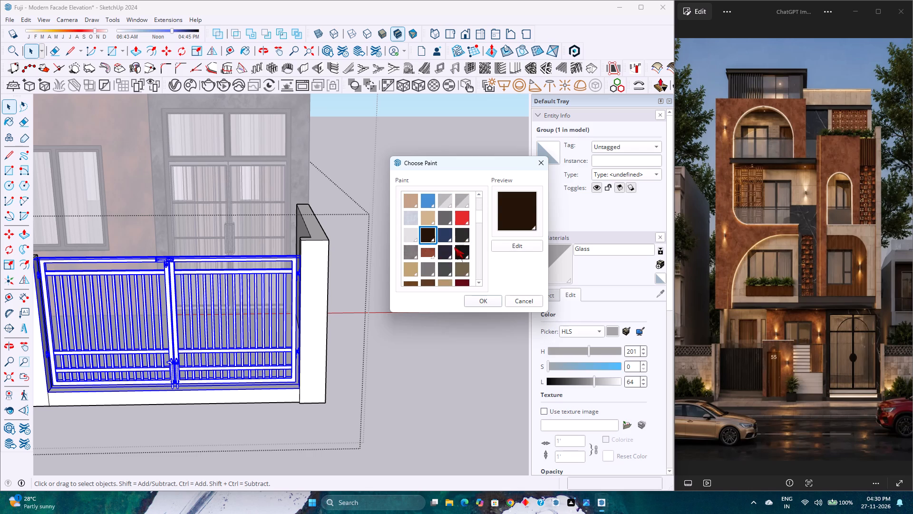
left_click(445, 251)
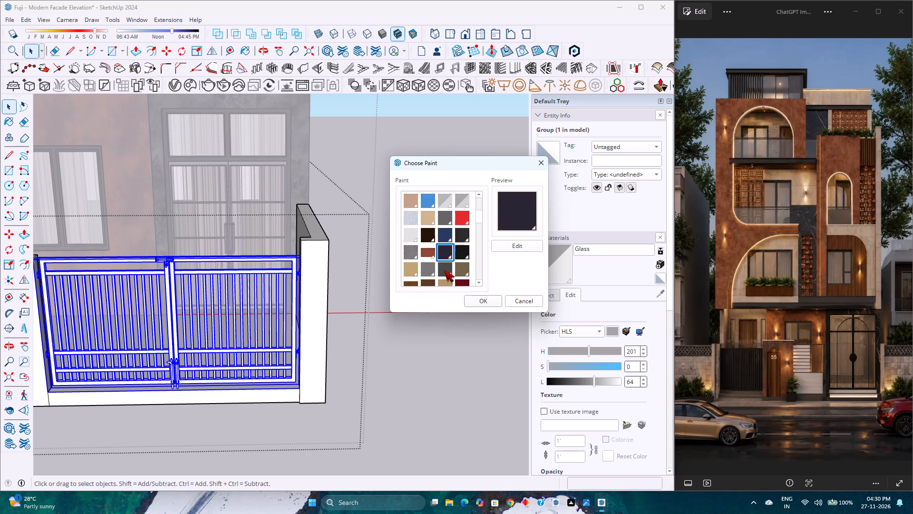
left_click(444, 270)
left_click(479, 298)
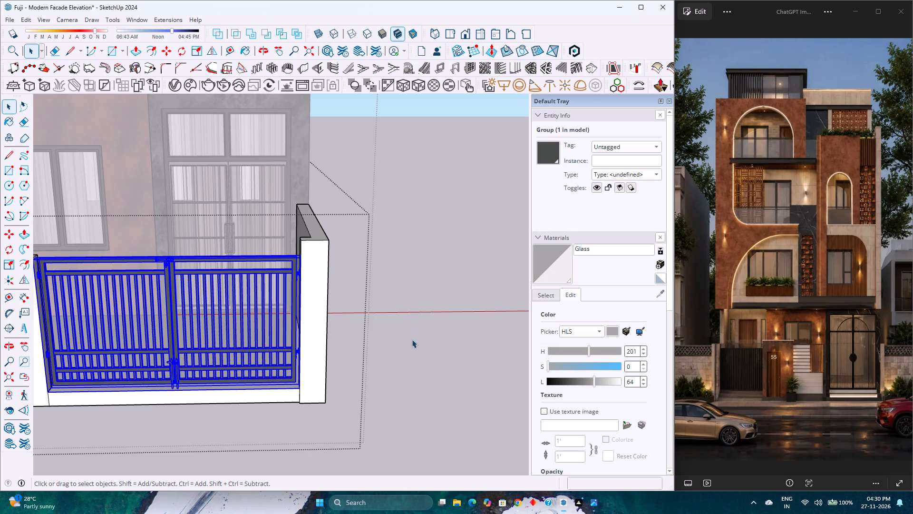
left_click(413, 343)
Examine the painted gate within the whole facade and the empty driveway opening in the boundary wall.
scroll(378, 345, "down", 12)
scroll(177, 348, "up", 2)
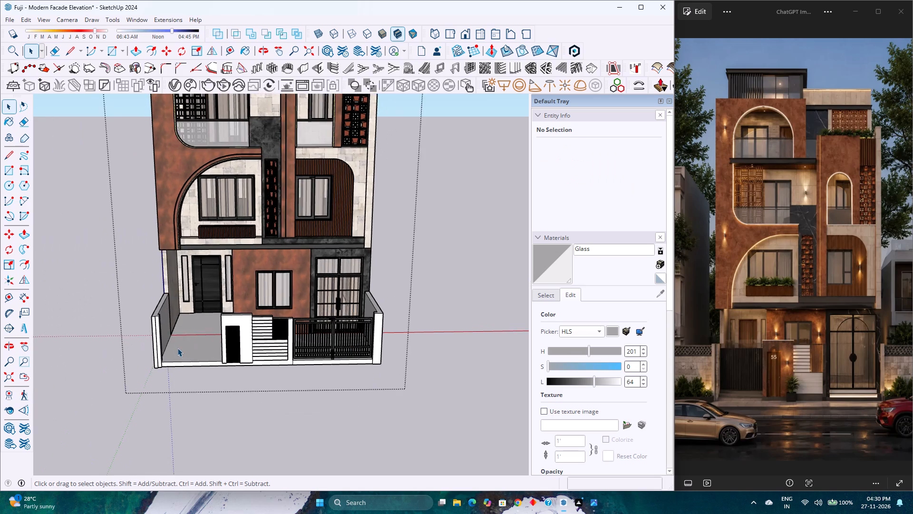
scroll(177, 348, "up", 8)
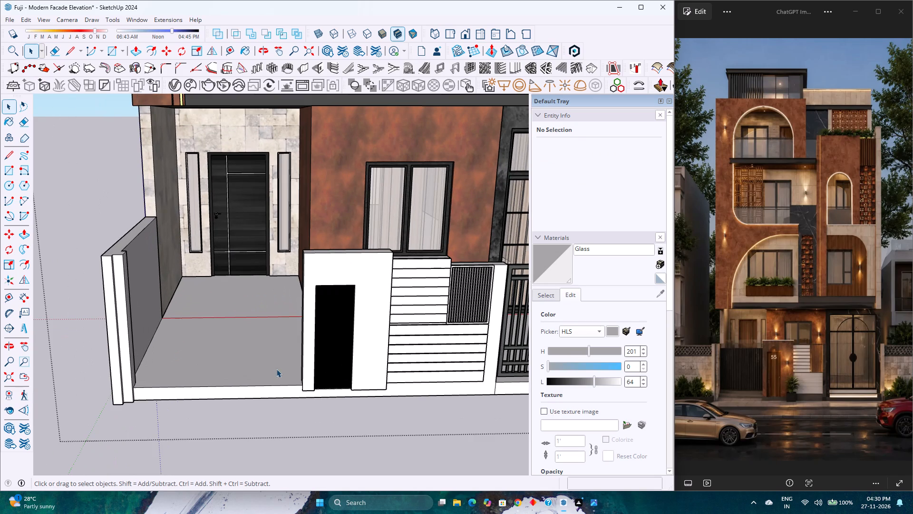
scroll(276, 369, "down", 3)
middle_click_drag(290, 366, 89, 344)
middle_click(89, 344)
scroll(289, 350, "down", 4)
scroll(400, 382, "up", 4)
Flip the fitted gate group front to back about the green-axis plane.
left_click(408, 385)
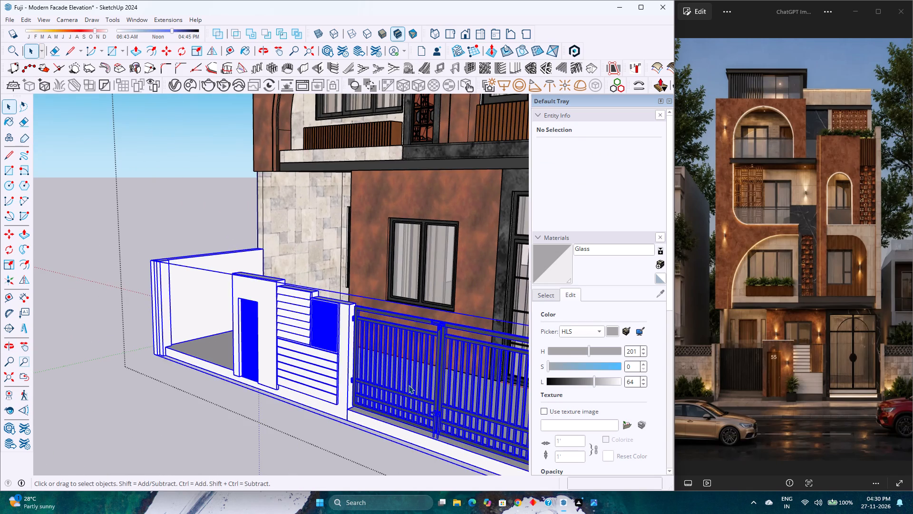
left_click(408, 385)
left_click(408, 385)
scroll(371, 381, "up", 3)
middle_click(368, 380)
middle_click_drag(366, 380, 337, 454)
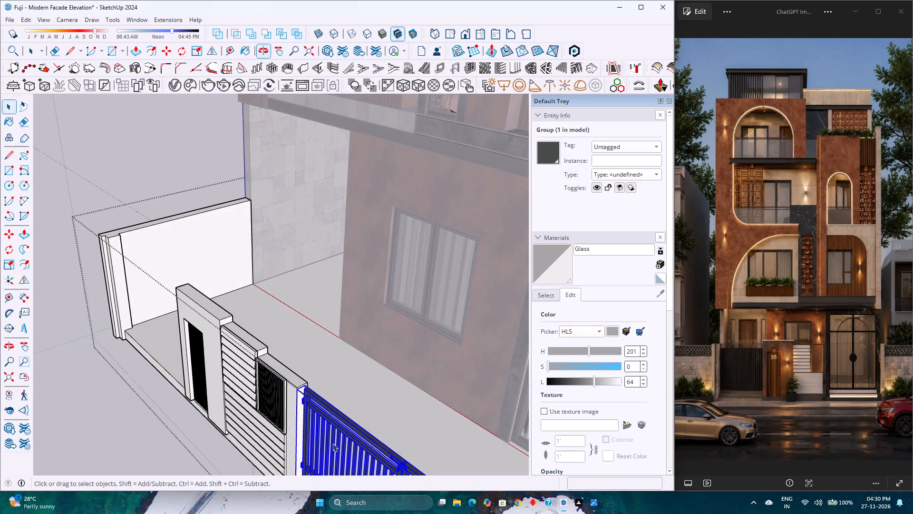
scroll(289, 276, "down", 4)
middle_click_drag(176, 229, 262, 155)
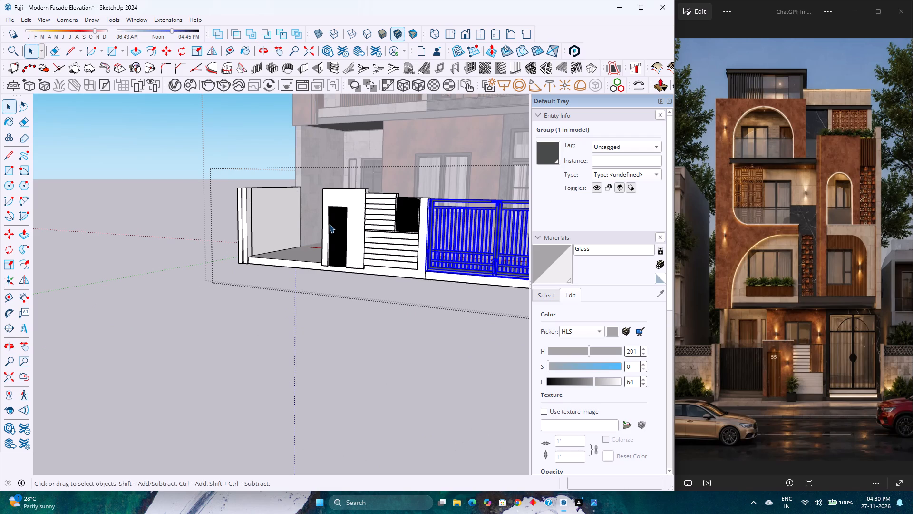
left_click(217, 50)
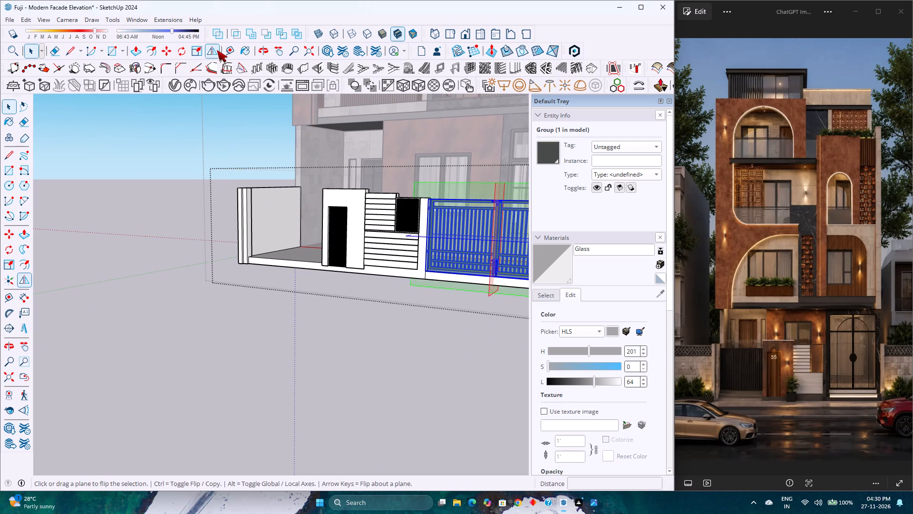
left_click(451, 291)
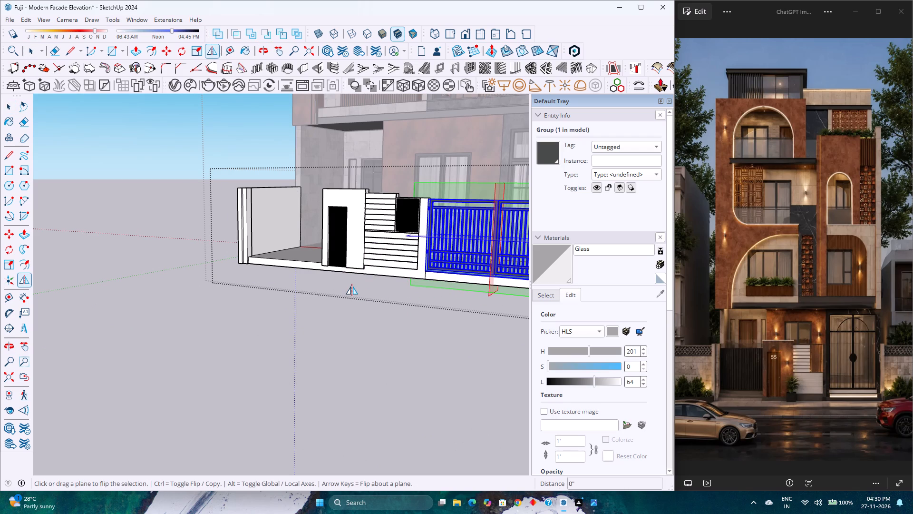
key("space")
left_click(208, 313)
Check the flipped gate from the front of the house and save the model.
scroll(206, 313, "down", 3)
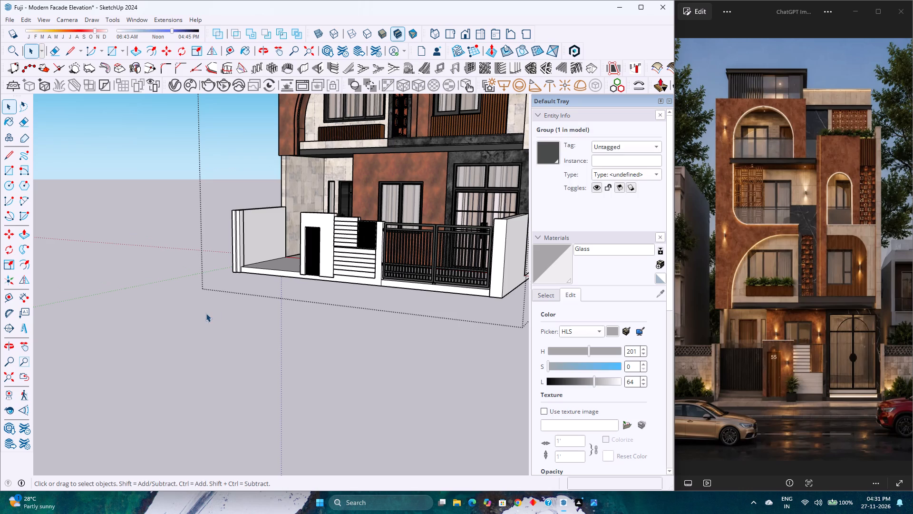
middle_click_drag(310, 271, 202, 295, "ctrl")
middle_click_drag(228, 285, 174, 344, "shift")
middle_click_drag(154, 331, 375, 335)
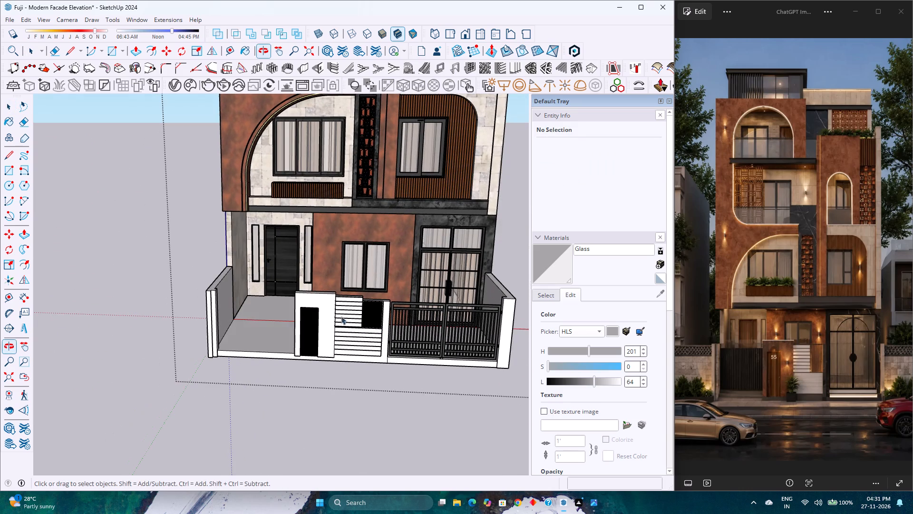
key("ctrl+s")
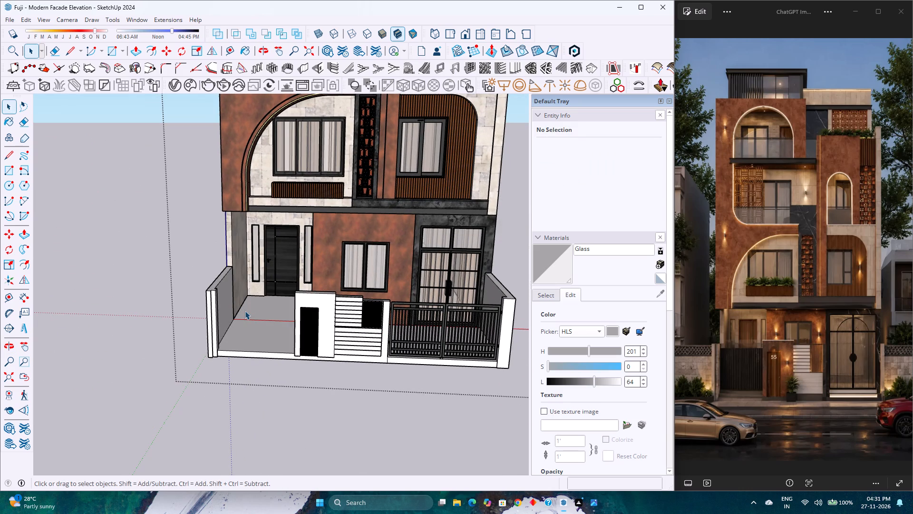
Open the boundary wall group for editing and set the front view, framing the driveway opening beside the doorway pillar.
scroll(235, 309, "down", 2)
scroll(233, 310, "up", 4)
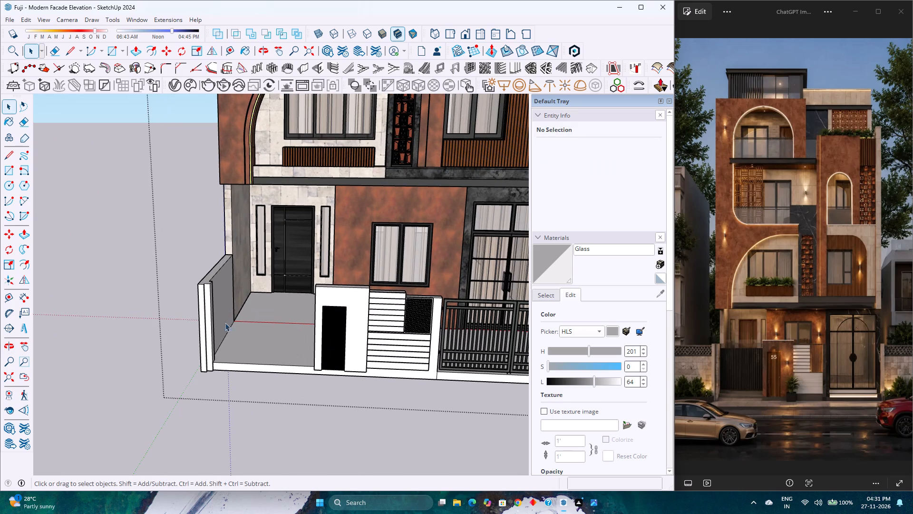
left_click(353, 334)
double_click(360, 326)
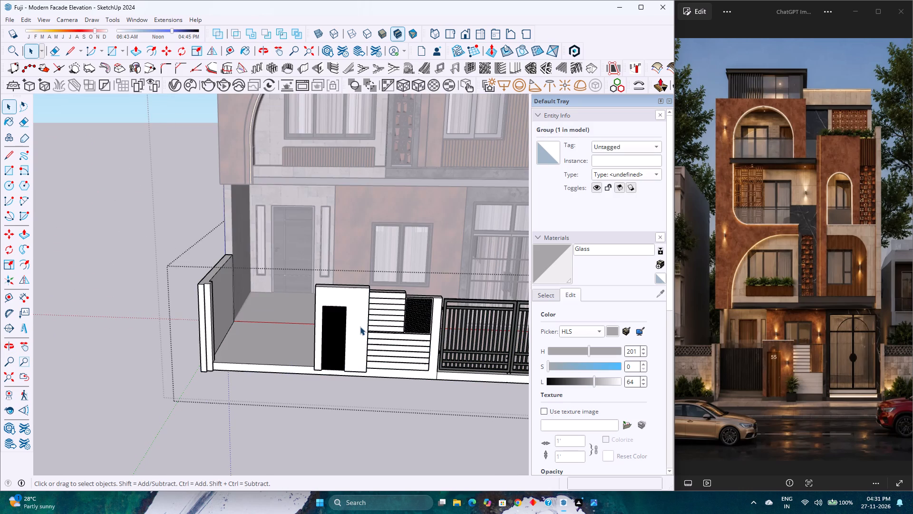
scroll(233, 357, "up", 4)
middle_click_drag(227, 355, 99, 429)
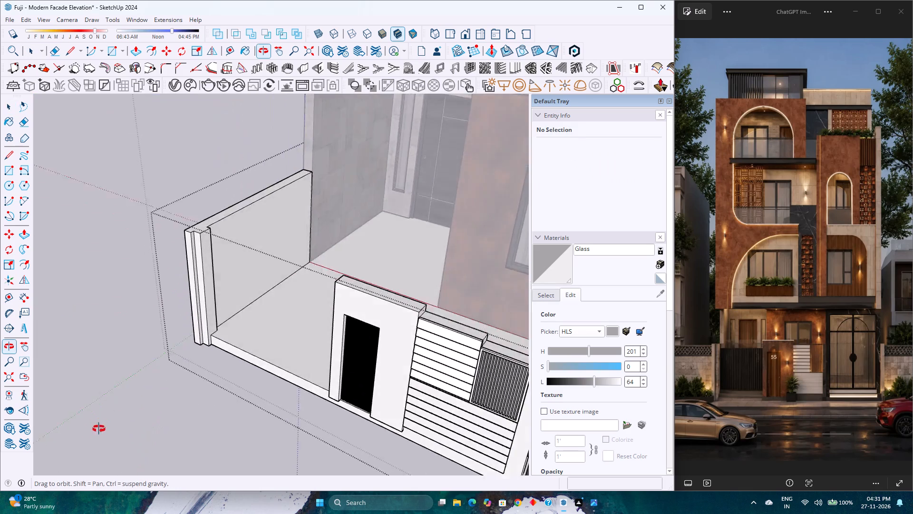
middle_click_drag(99, 429, 343, 436)
middle_click(343, 436)
scroll(181, 395, "down", 3)
middle_click_drag(274, 383, 214, 326)
middle_click(214, 326)
scroll(212, 308, "down", 6)
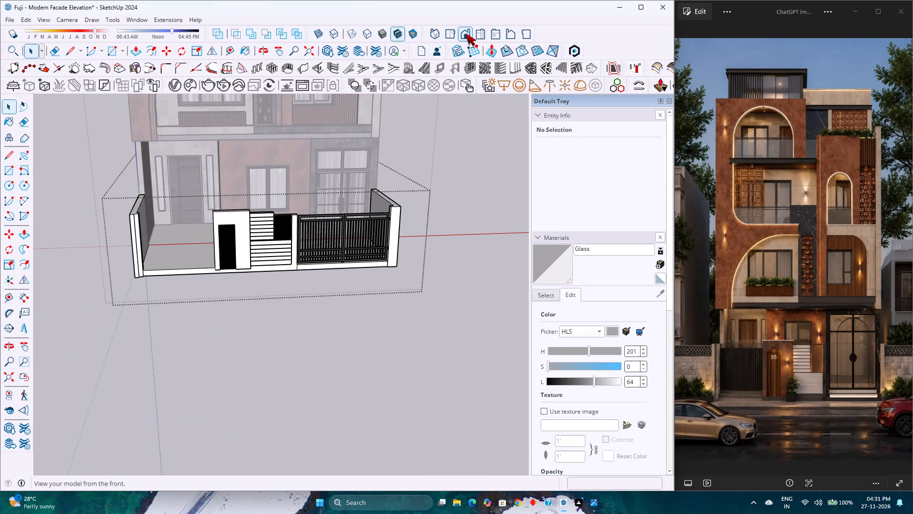
left_click(466, 33)
scroll(217, 173, "up", 5)
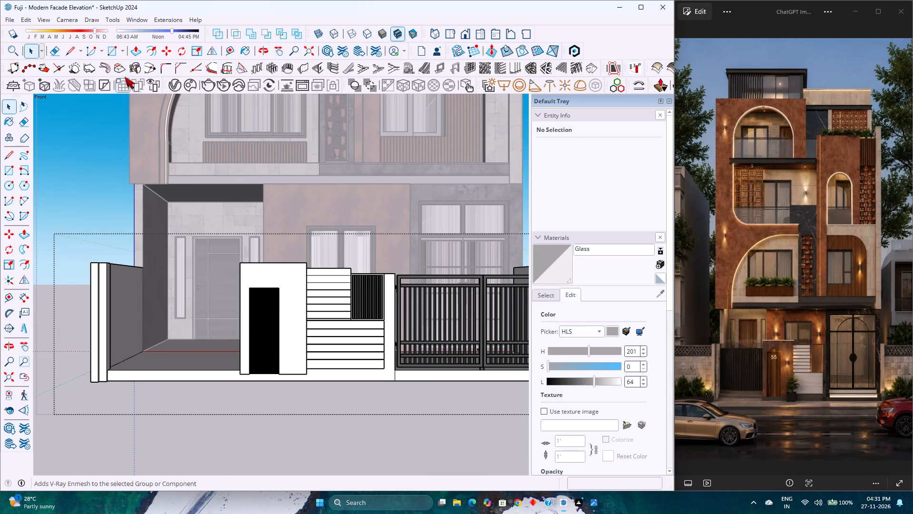
Open 3D Warehouse, dismiss the promotional offer, and browse the Gate models for one that suits the empty driveway opening.
left_click(134, 20)
left_click(165, 90)
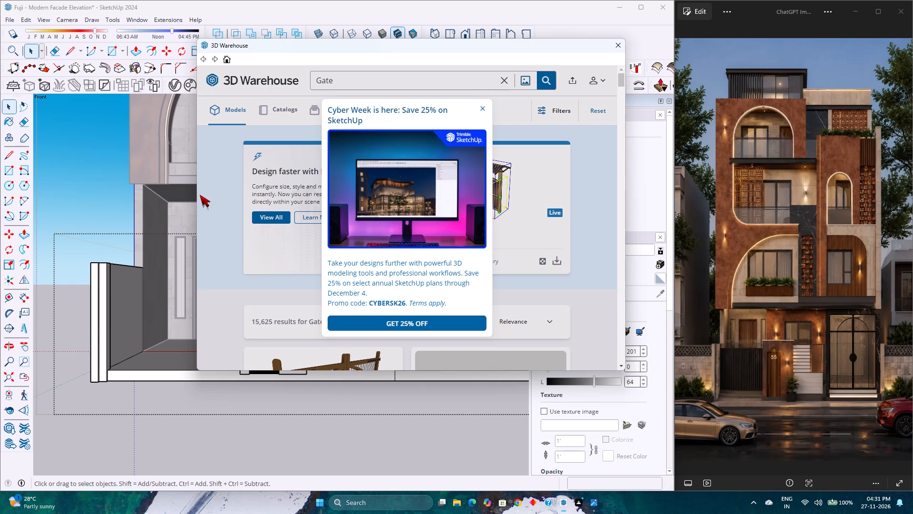
left_click(483, 108)
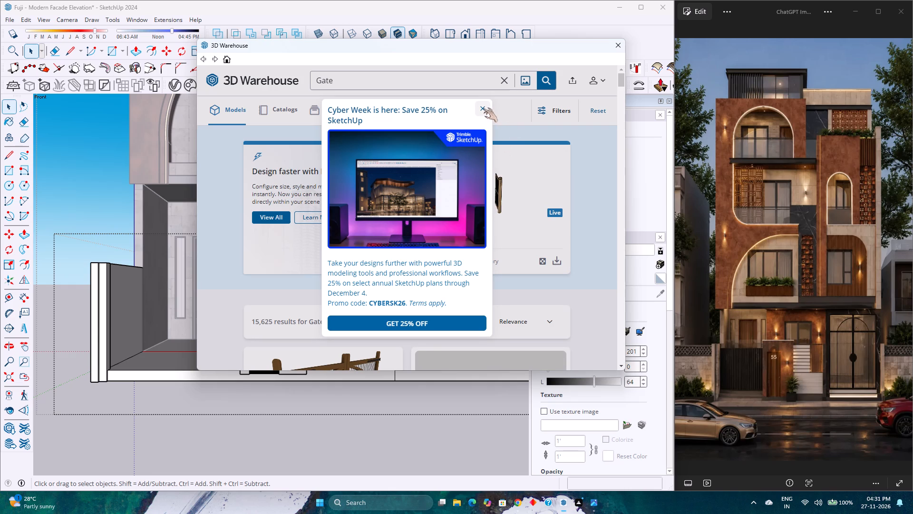
scroll(343, 232, "down", 5)
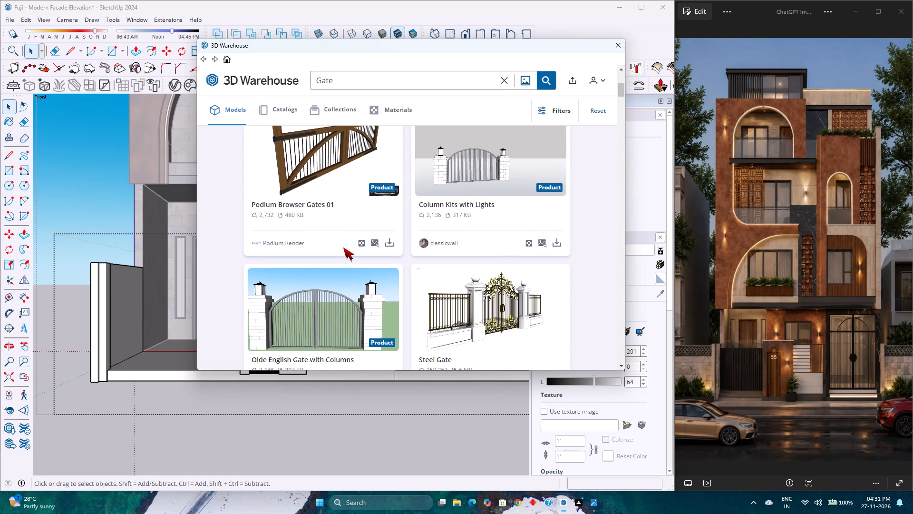
scroll(343, 247, "down", 3)
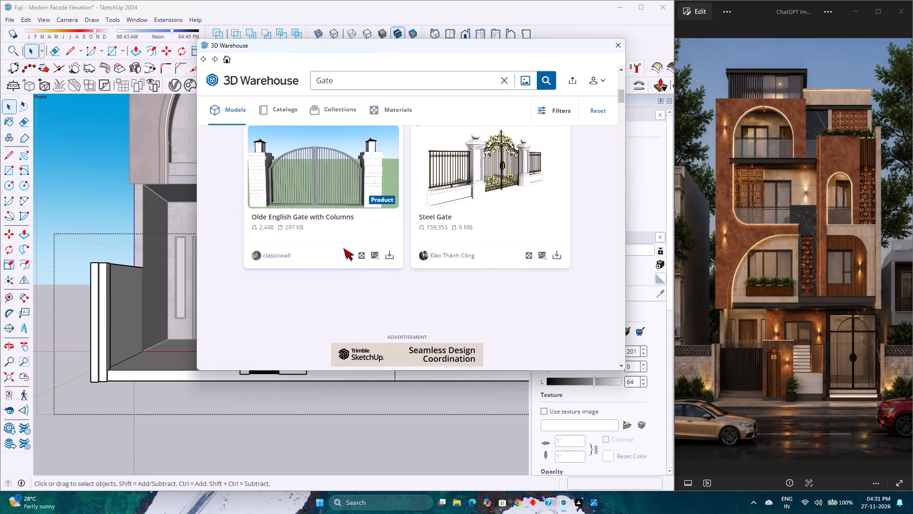
scroll(347, 266, "down", 3)
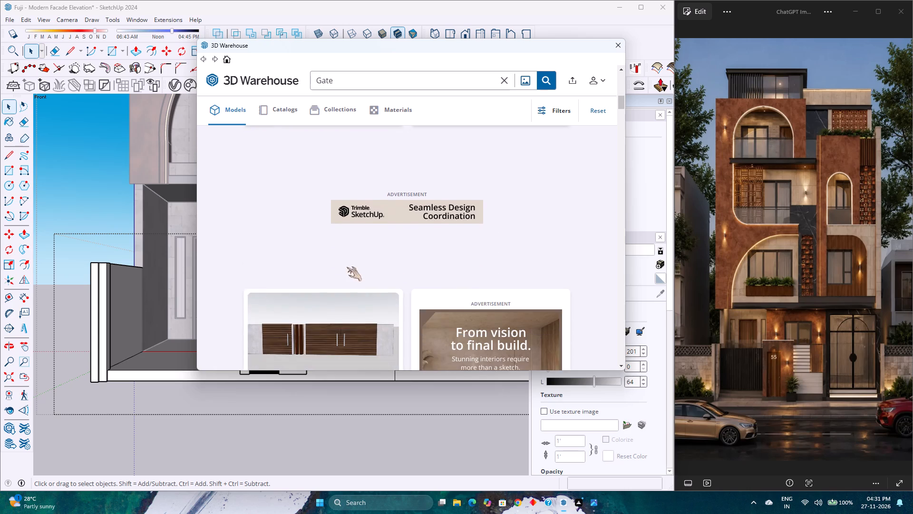
scroll(347, 267, "down", 9)
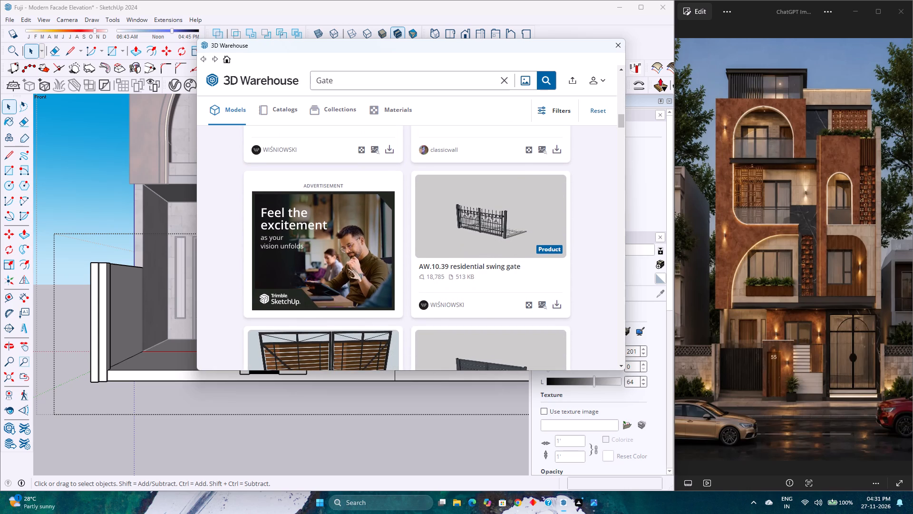
scroll(347, 268, "down", 3)
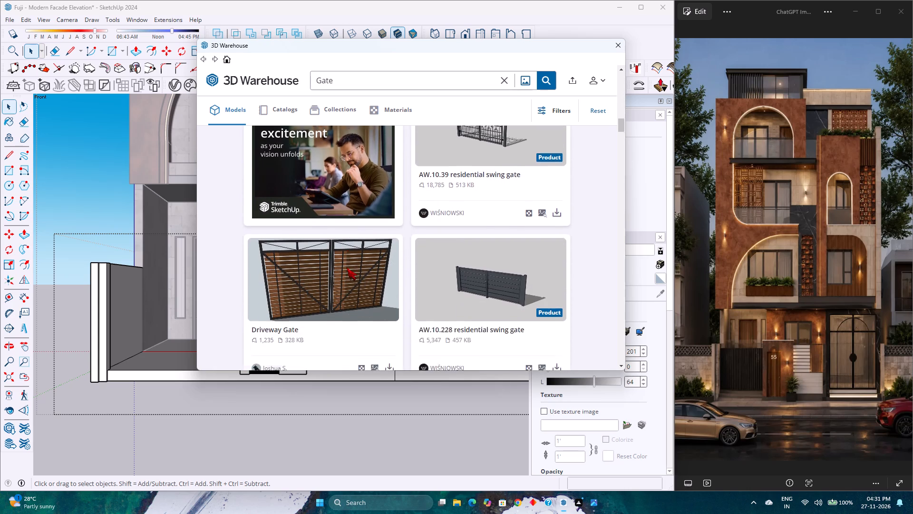
scroll(346, 268, "down", 2)
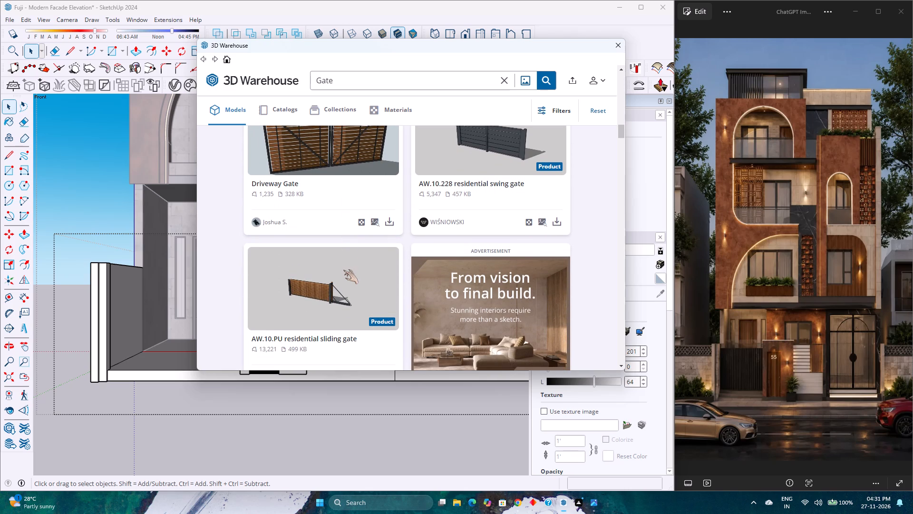
scroll(343, 270, "down", 1)
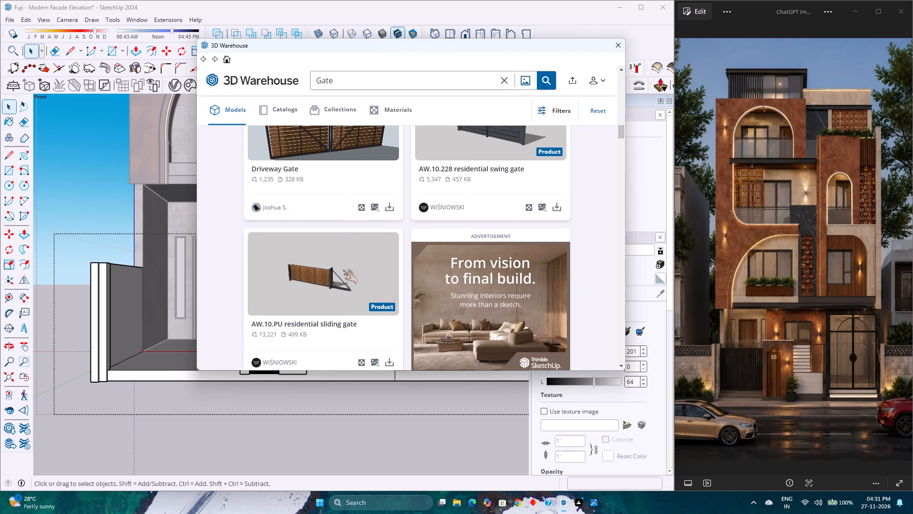
scroll(343, 270, "down", 4)
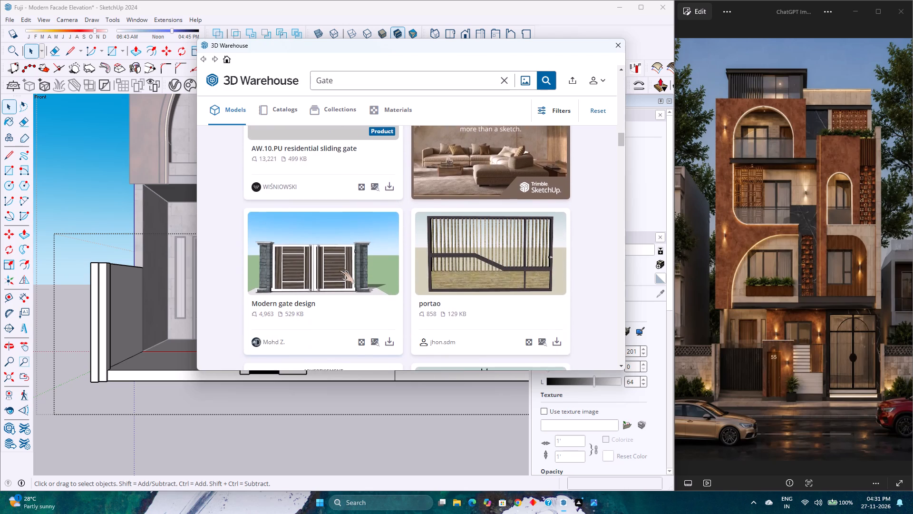
scroll(339, 270, "down", 1)
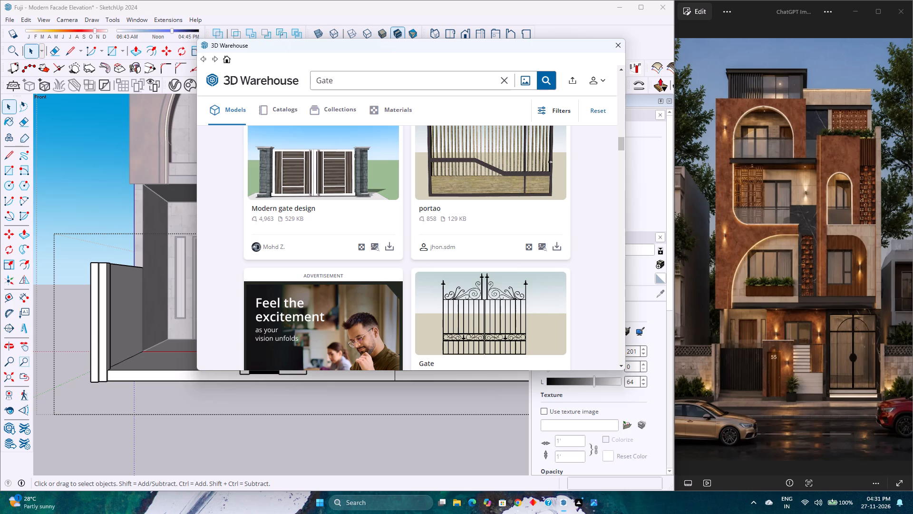
scroll(333, 274, "down", 2)
scroll(333, 274, "up", 2)
scroll(333, 274, "down", 2)
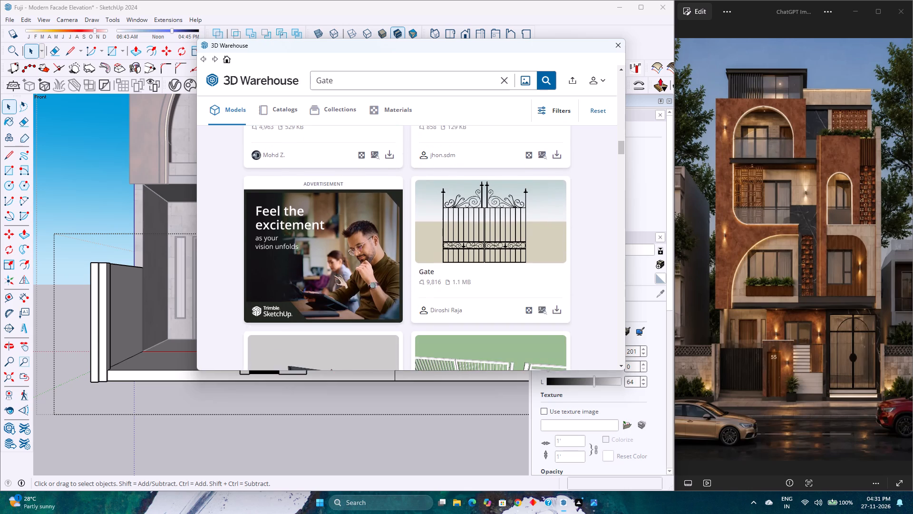
scroll(333, 275, "down", 8)
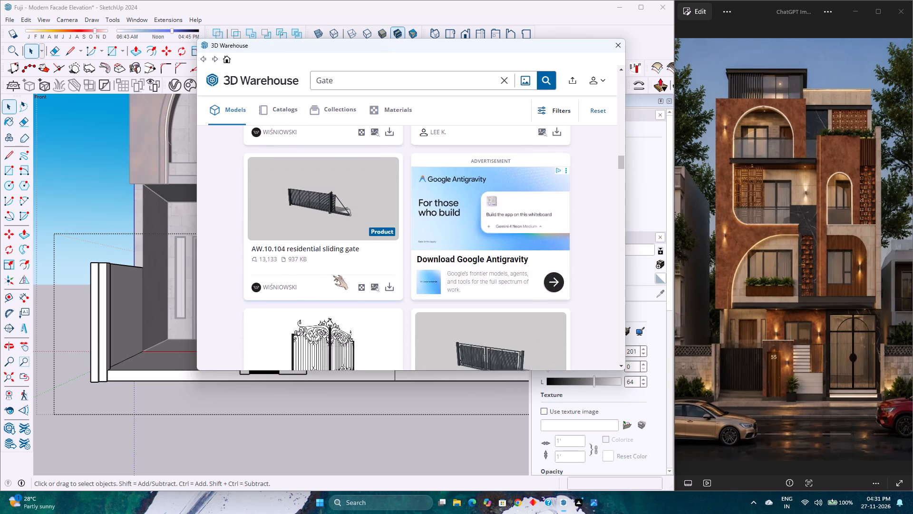
scroll(333, 276, "down", 6)
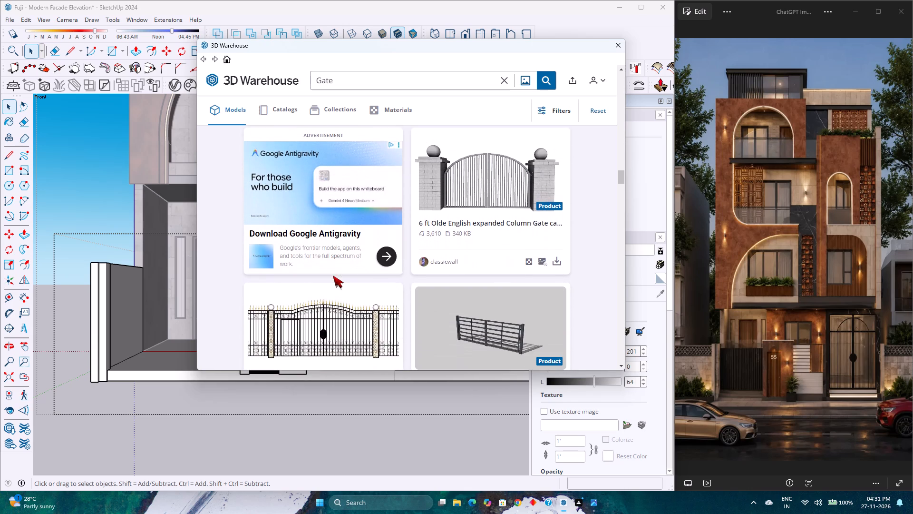
scroll(333, 276, "down", 7)
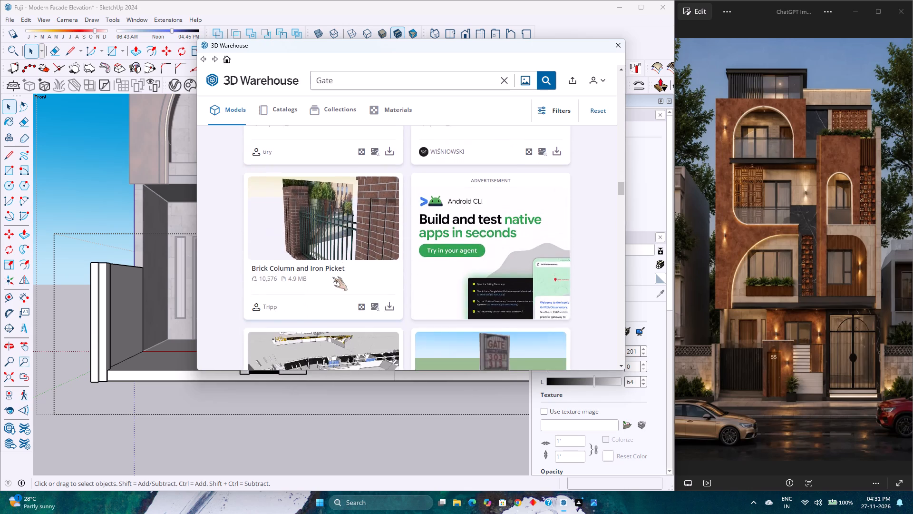
scroll(332, 277, "down", 12)
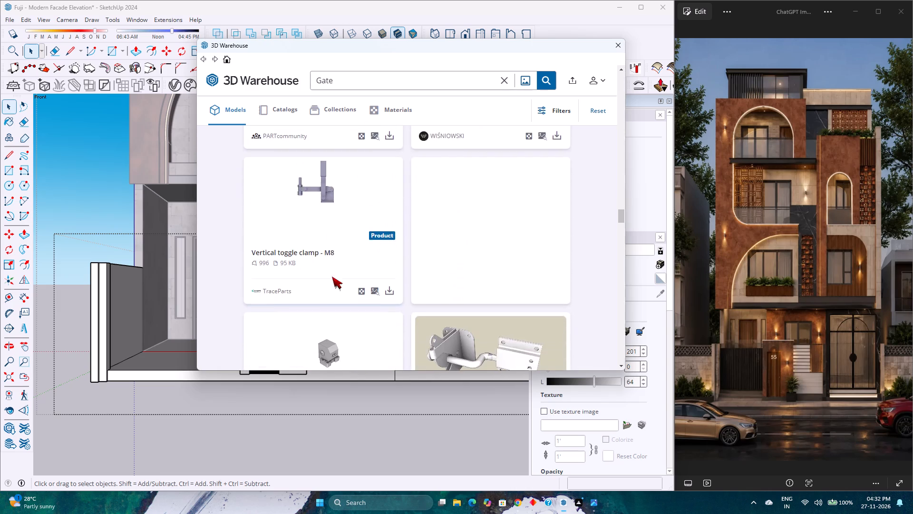
scroll(332, 277, "down", 14)
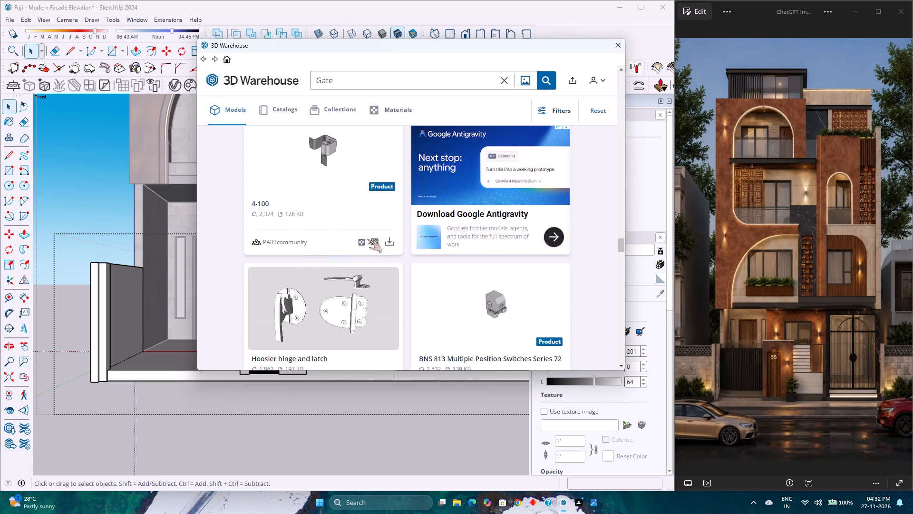
scroll(345, 208, "down", 7)
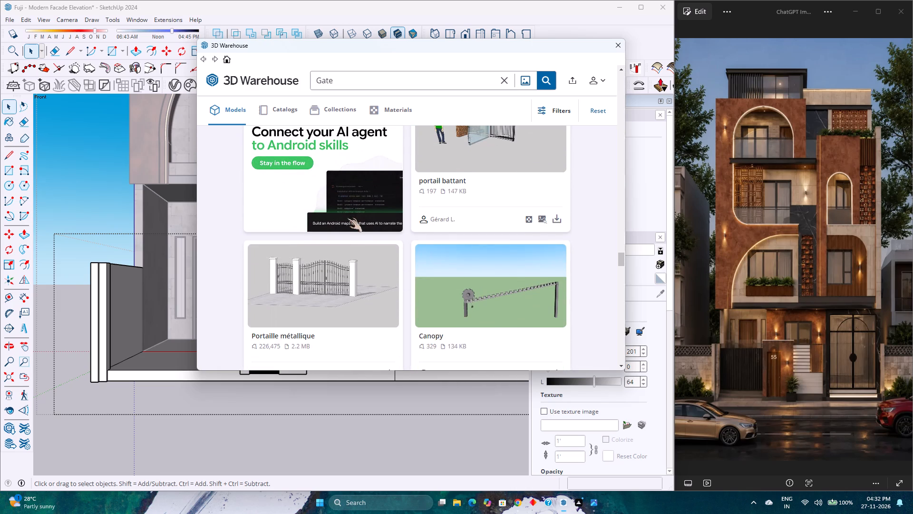
scroll(347, 219, "down", 7)
scroll(339, 218, "up", 4)
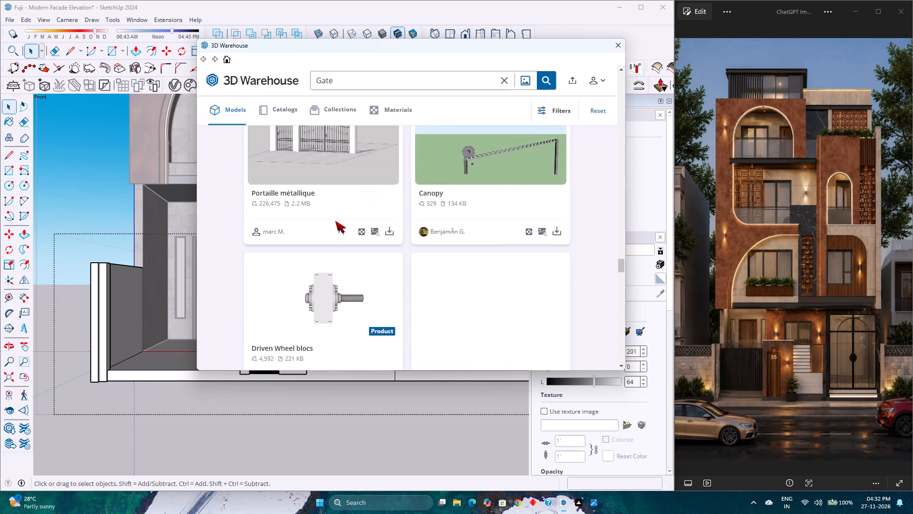
scroll(335, 221, "up", 2)
Return to the earlier Gate results and re-examine the swing, sliding and iron gate models for a suitable match.
left_click_drag(622, 267, 604, 140)
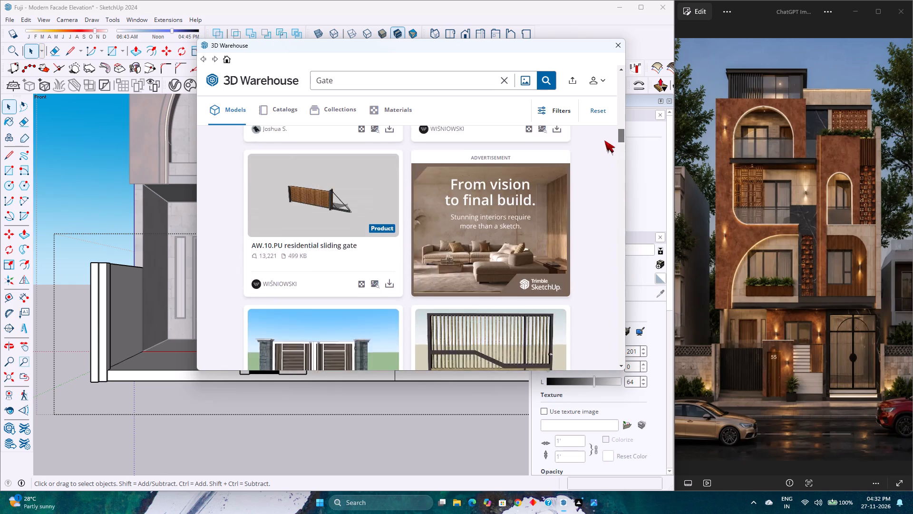
left_click_drag(604, 140, 601, 138)
scroll(462, 231, "up", 6)
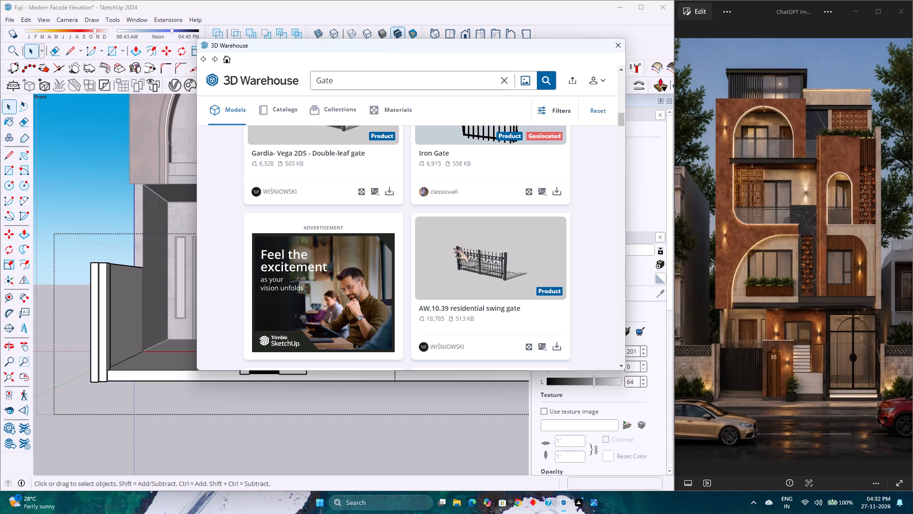
scroll(376, 257, "up", 4)
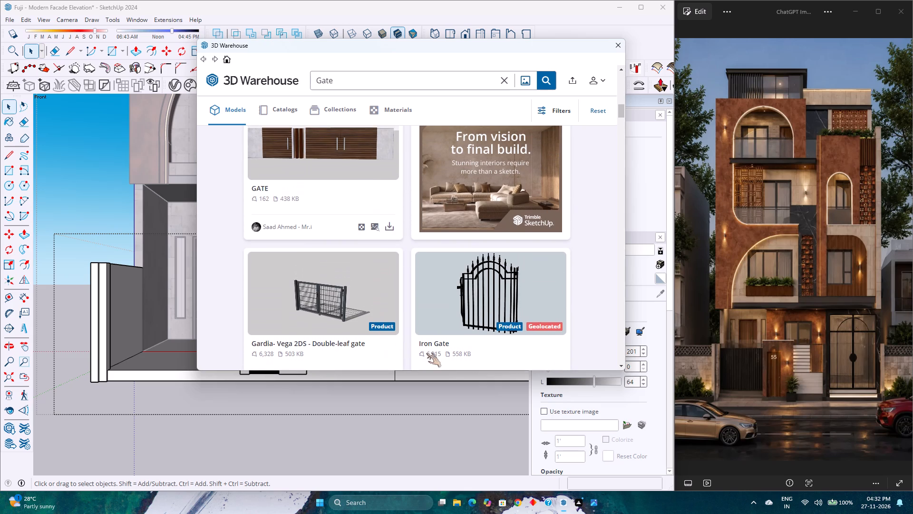
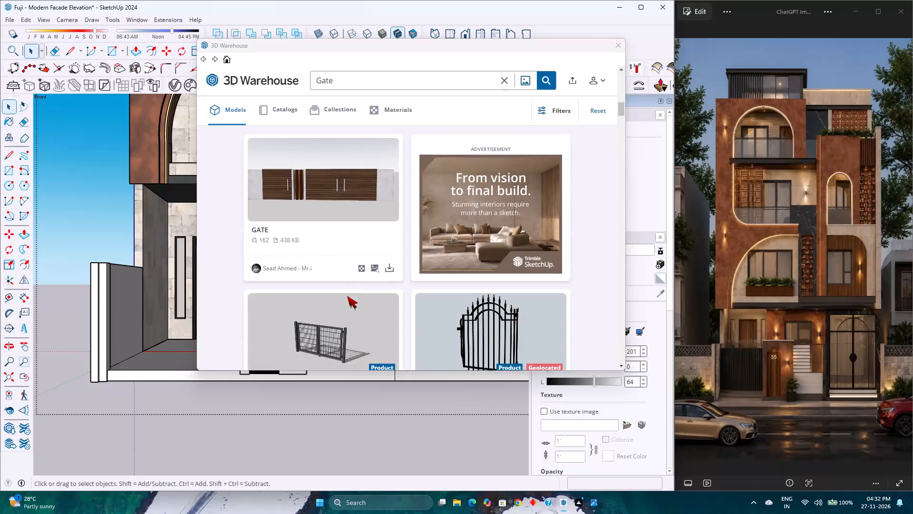
Load the Gardia Vega 2DS double-leaf gate into the model and place it at the left corner of the empty driveway opening.
left_click(394, 284)
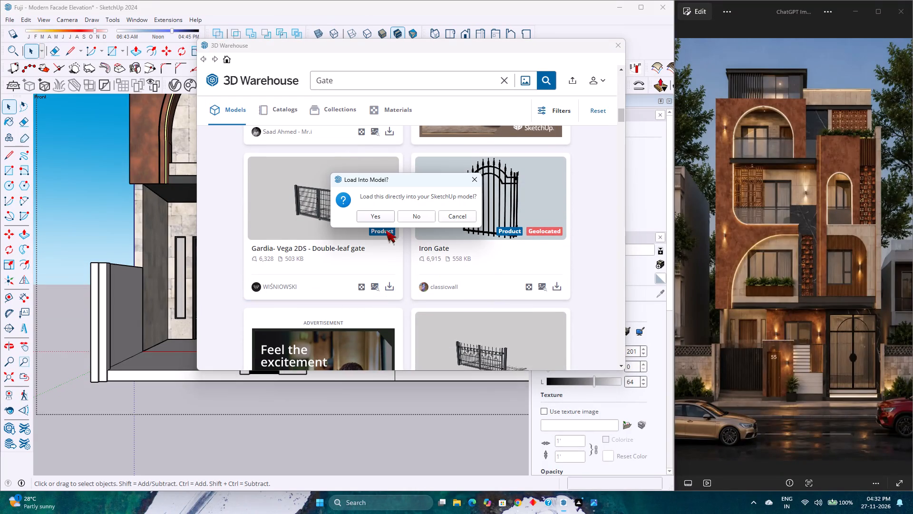
left_click(378, 216)
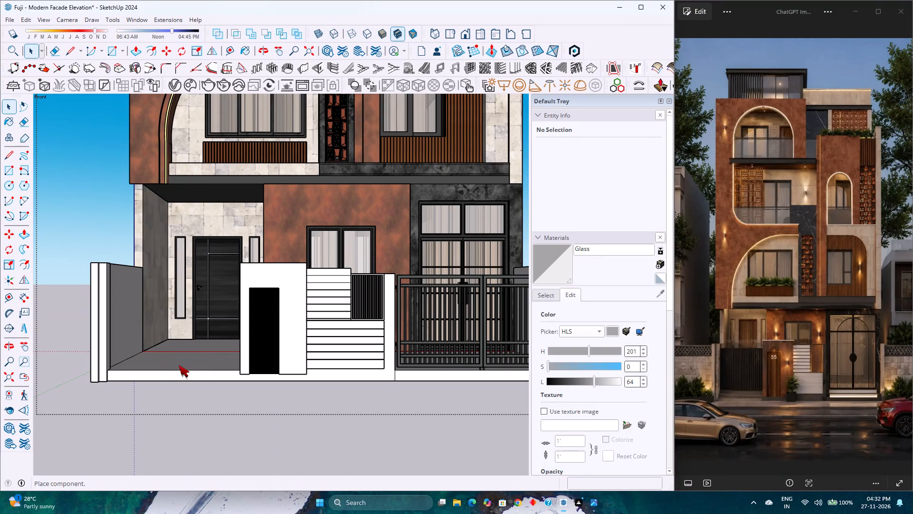
scroll(173, 367, "down", 4)
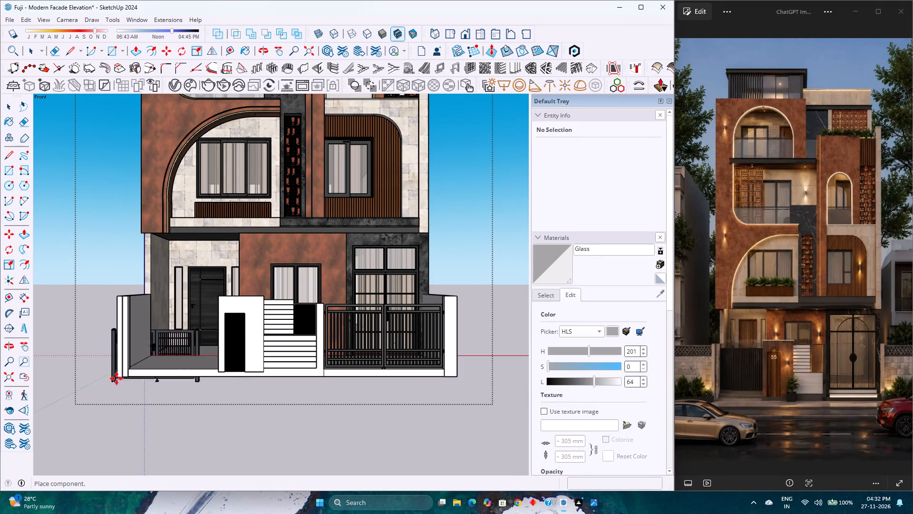
left_click(131, 370)
scroll(183, 346, "up", 1)
middle_click_drag(183, 346, 193, 421)
middle_click(193, 421)
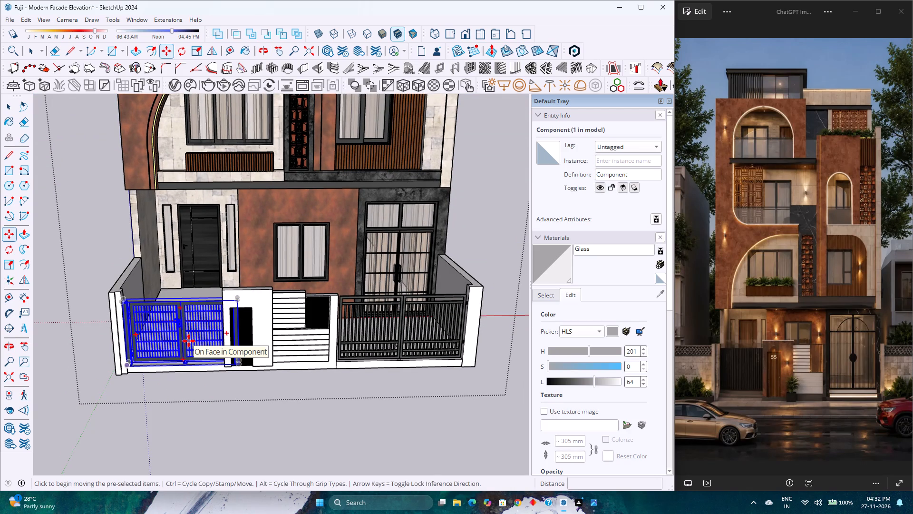
key("space")
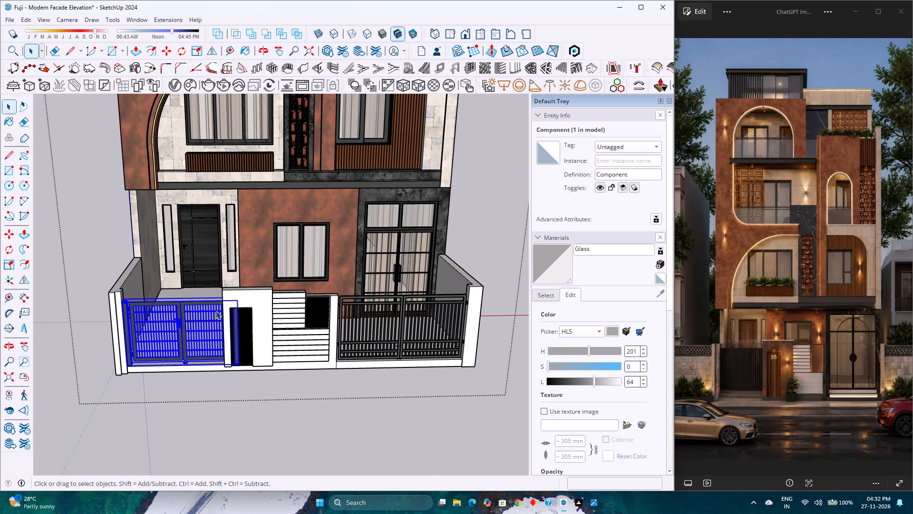
Open the new gate component for editing and examine its left leaf, posts and hinges from the front and above.
double_click(178, 343)
scroll(177, 343, "up", 3)
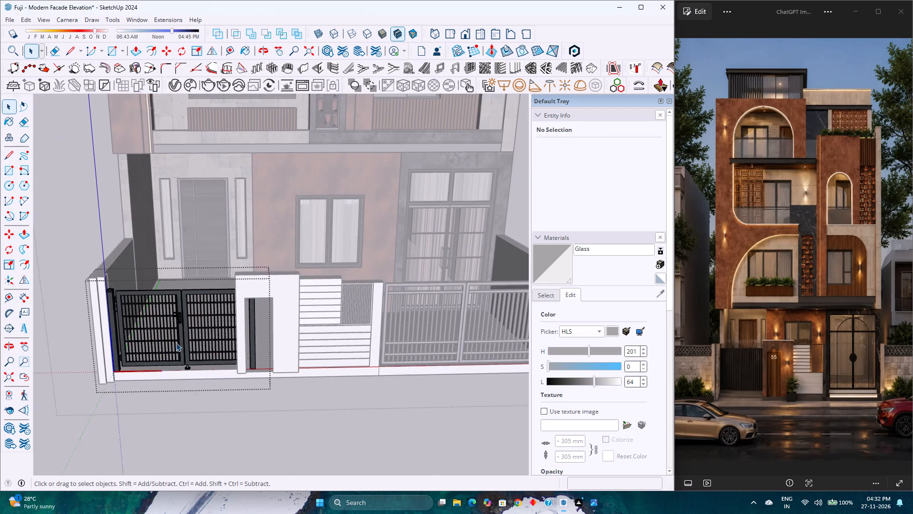
scroll(176, 343, "up", 8)
left_click(189, 320)
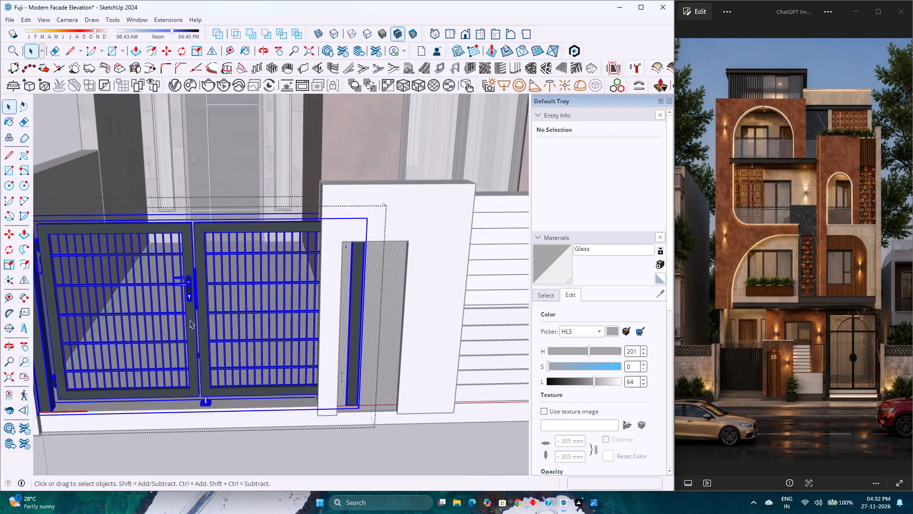
left_click(189, 320)
left_click(189, 320)
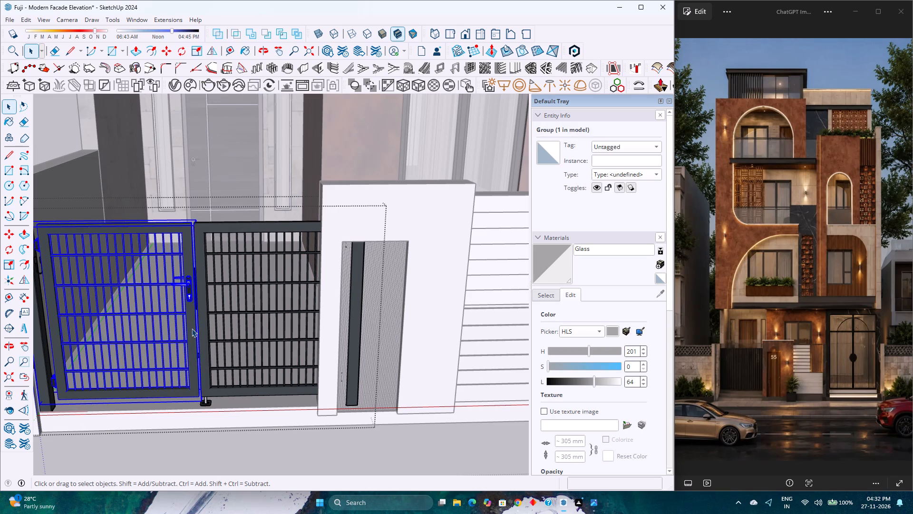
scroll(191, 329, "down", 3)
middle_click_drag(101, 349, 148, 412)
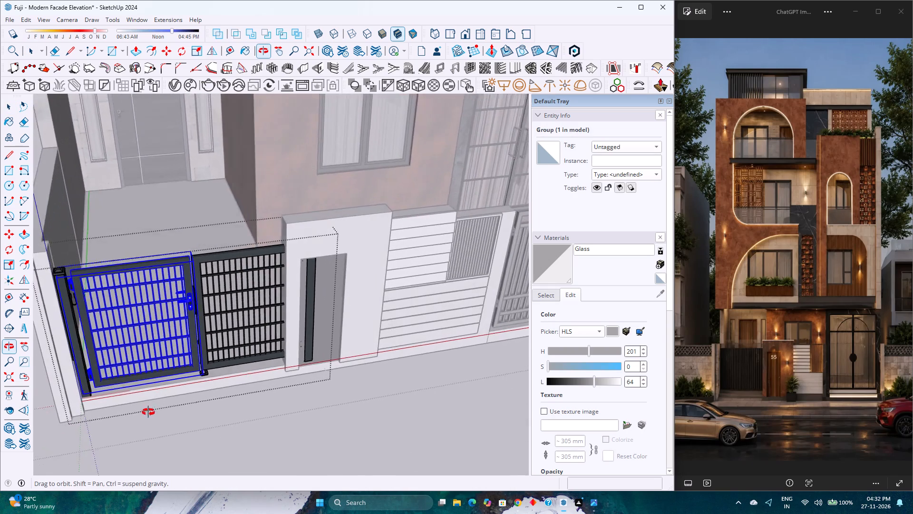
middle_click_drag(148, 412, 146, 413)
middle_click(146, 413)
scroll(146, 413, "up", 1)
scroll(142, 375, "up", 1)
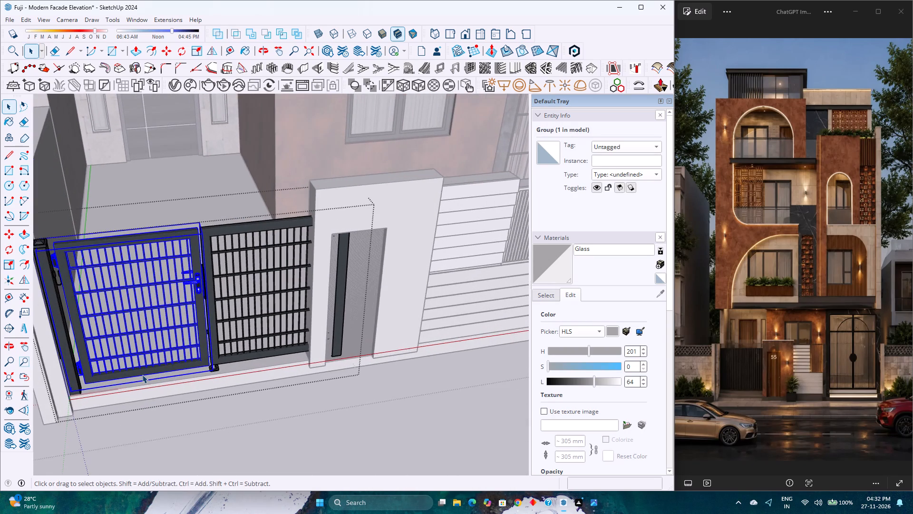
scroll(142, 375, "up", 8)
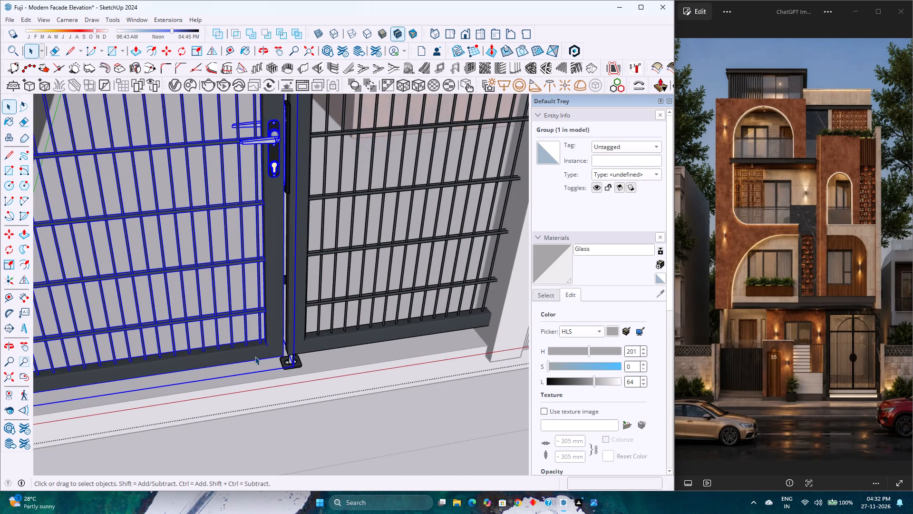
scroll(255, 356, "up", 2)
scroll(255, 356, "down", 7)
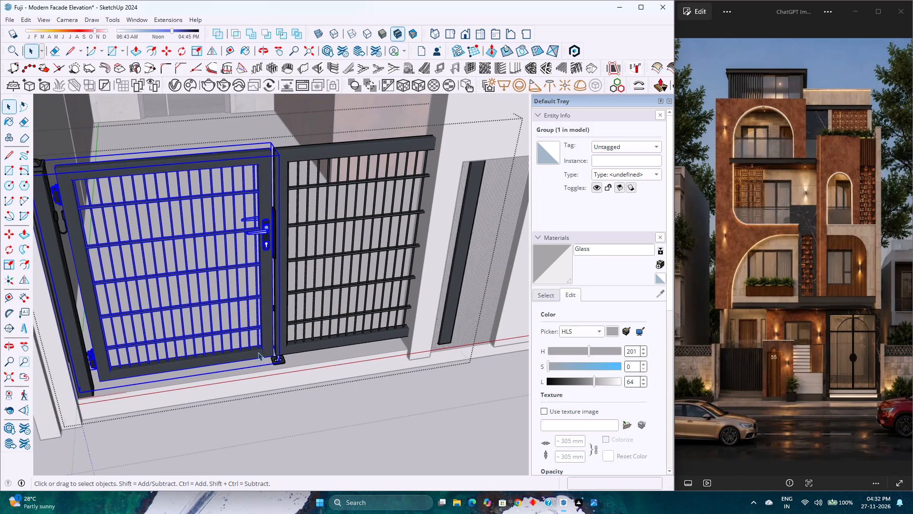
middle_click_drag(260, 349, 486, 486)
middle_click(486, 486)
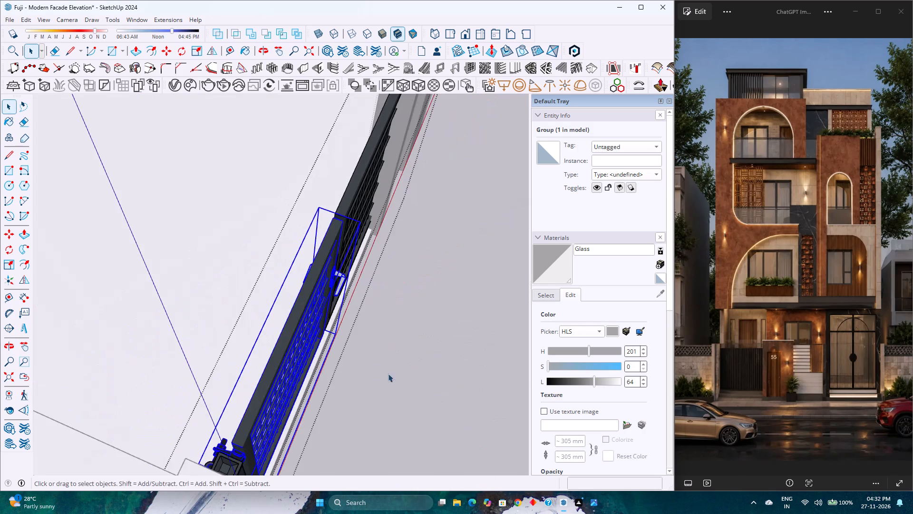
middle_click_drag(377, 369, 166, 360)
middle_click(166, 360)
scroll(182, 348, "down", 2)
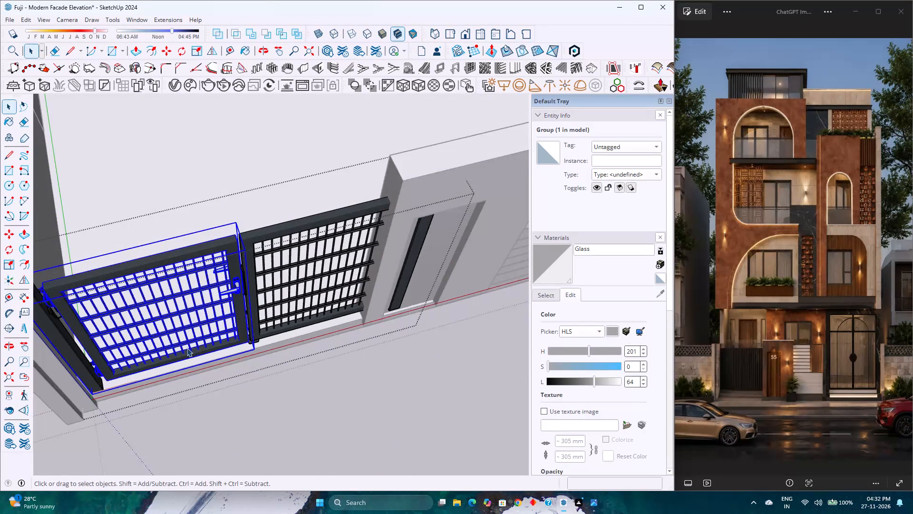
middle_click_drag(209, 351, 312, 427, "shift")
middle_click_drag(292, 418, 237, 371)
scroll(235, 354, "down", 2)
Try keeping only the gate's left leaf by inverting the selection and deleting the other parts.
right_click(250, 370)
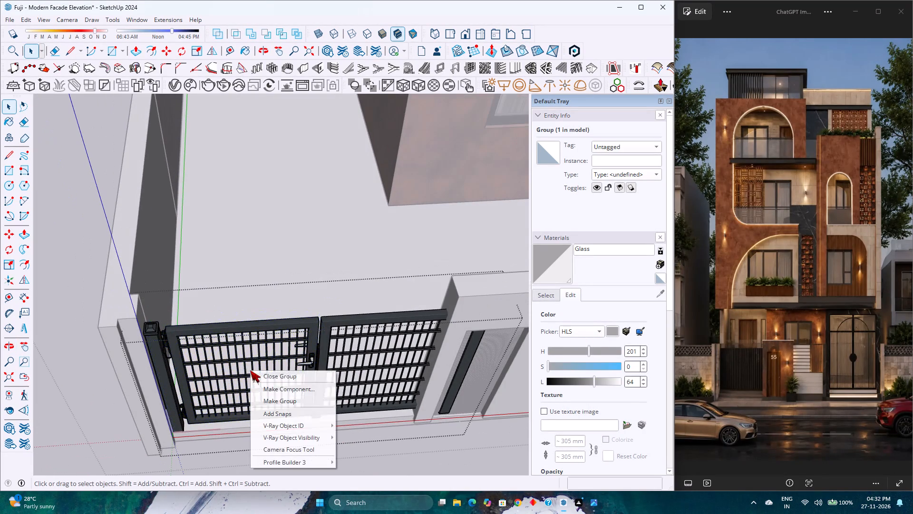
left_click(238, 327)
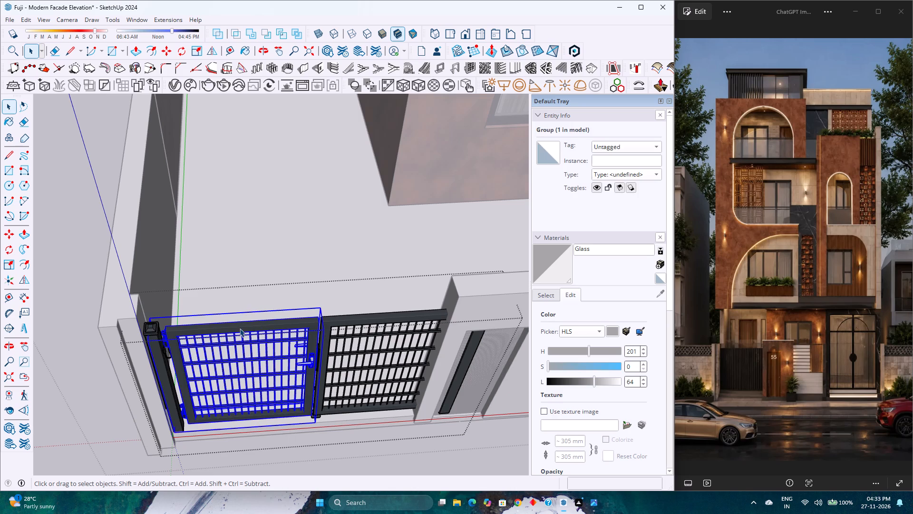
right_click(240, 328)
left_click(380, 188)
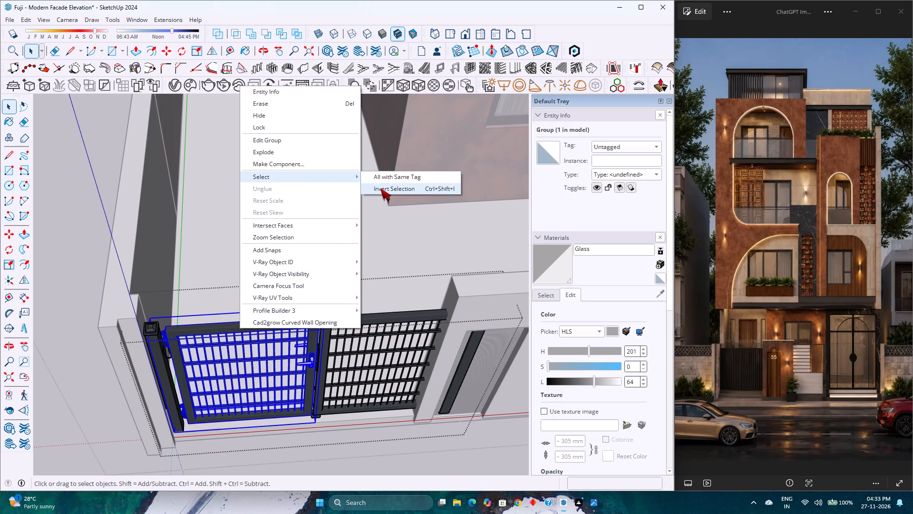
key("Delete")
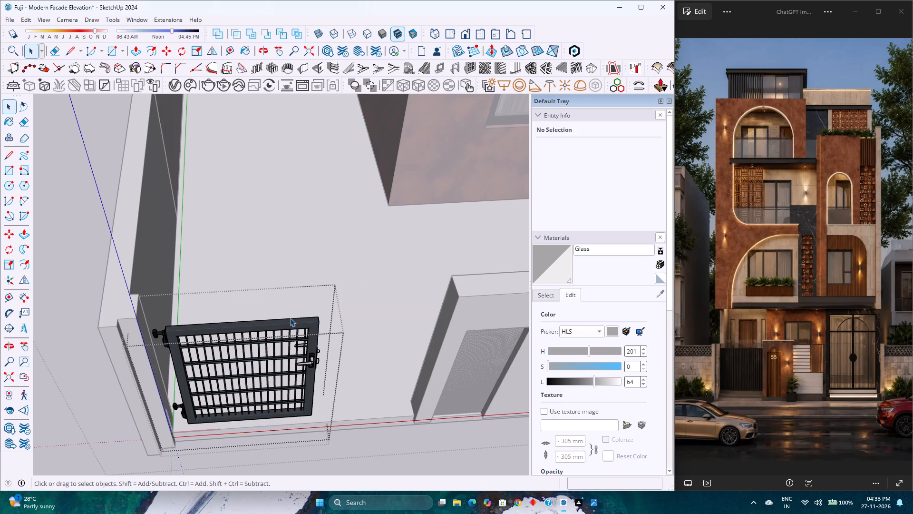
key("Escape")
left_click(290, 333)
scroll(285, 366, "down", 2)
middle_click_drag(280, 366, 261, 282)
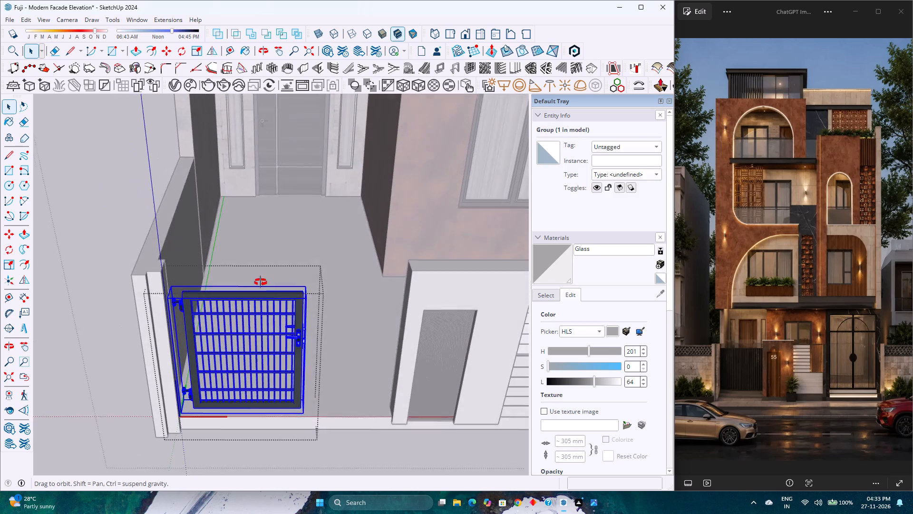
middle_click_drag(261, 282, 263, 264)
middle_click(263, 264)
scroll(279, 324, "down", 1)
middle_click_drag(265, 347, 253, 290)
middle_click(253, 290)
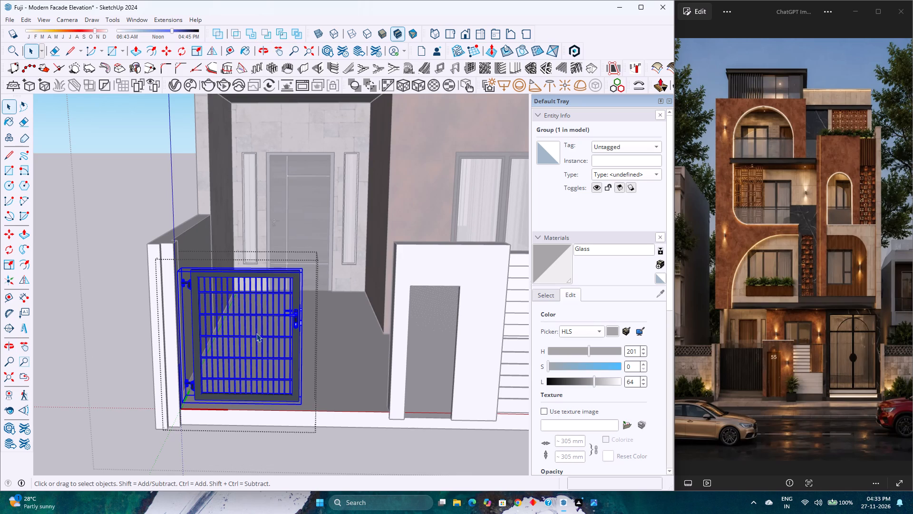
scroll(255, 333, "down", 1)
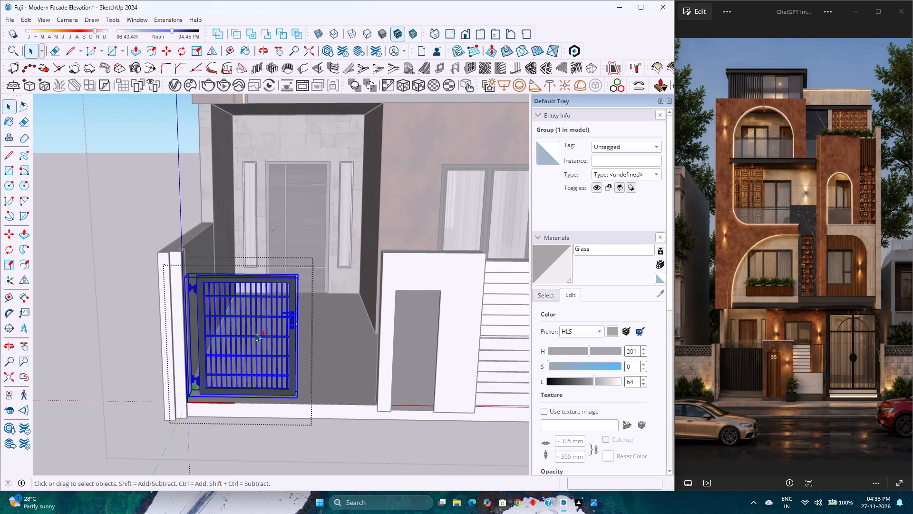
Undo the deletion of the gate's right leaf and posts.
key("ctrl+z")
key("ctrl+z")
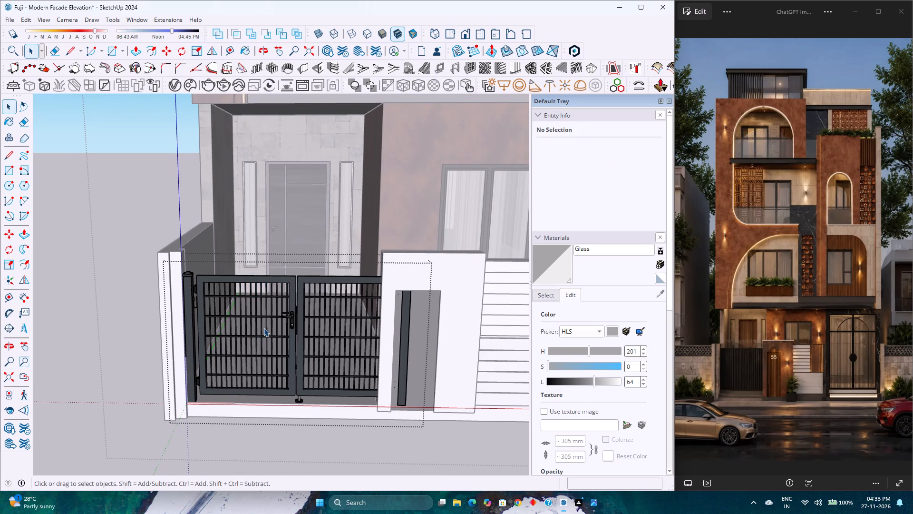
Open the gate's frame group for editing and delete the left post together with its top cap.
left_click(264, 328)
left_click(264, 328)
double_click(276, 316)
scroll(276, 316, "up", 2)
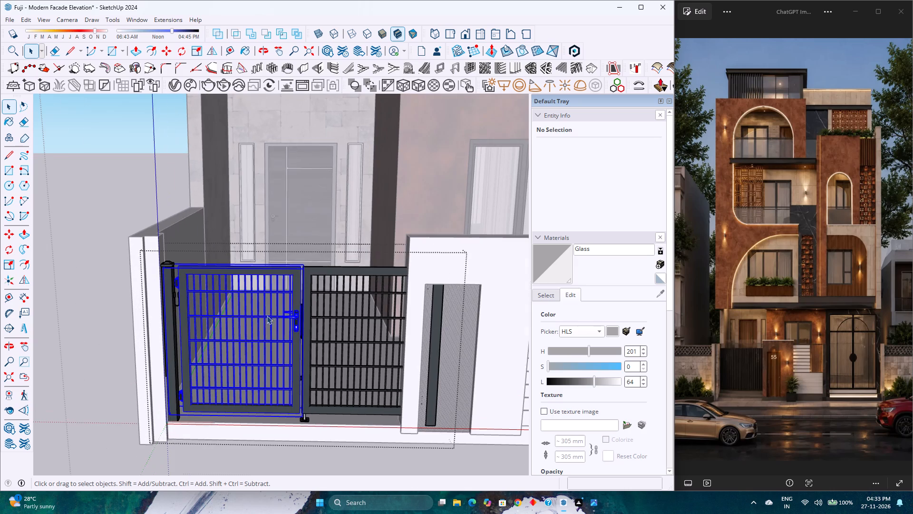
left_click(171, 297)
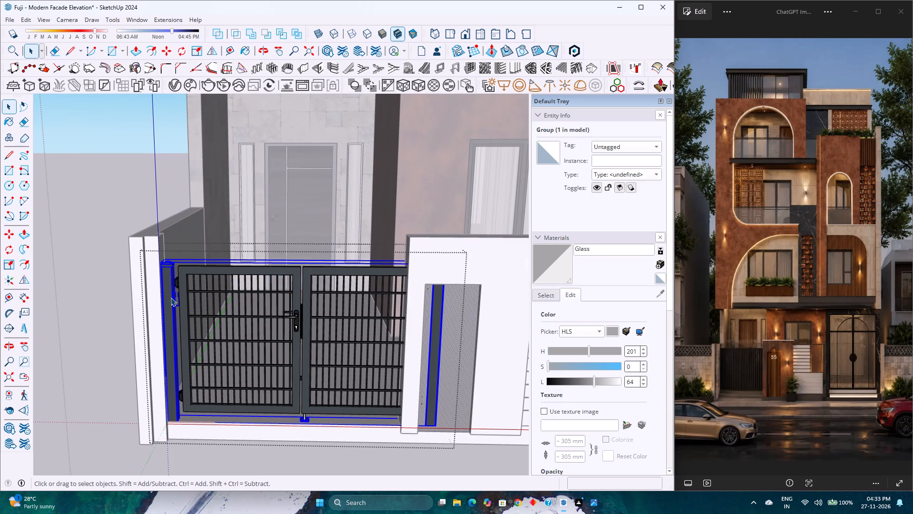
double_click(171, 297)
left_click(169, 299)
key("Delete")
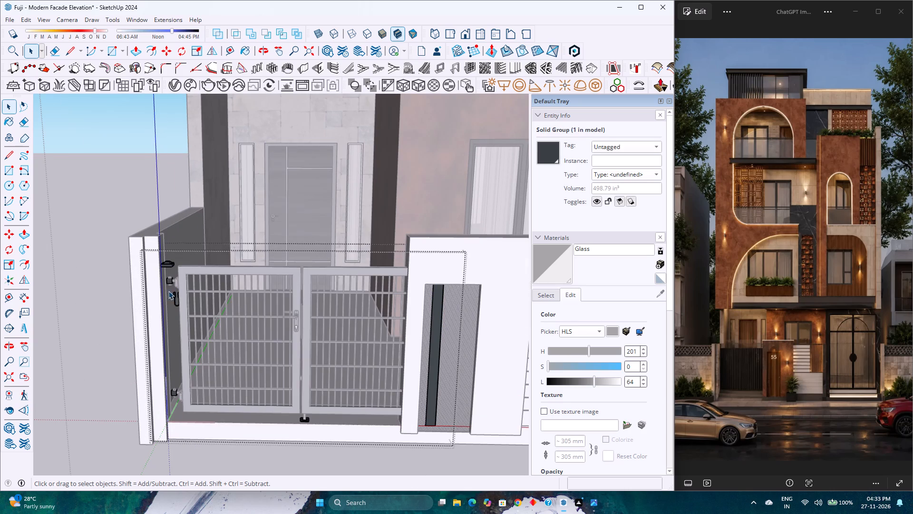
left_click(167, 263)
key("Delete")
Delete the upper and lower hinge mounts that were attached to the removed left post.
scroll(168, 287, "up", 5)
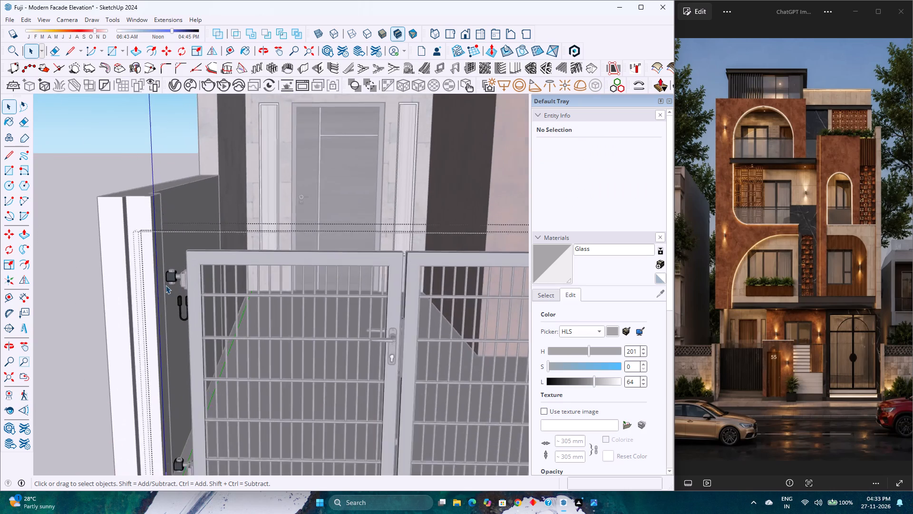
scroll(165, 285, "up", 1)
scroll(82, 286, "up", 1)
left_click(178, 276)
key("Delete")
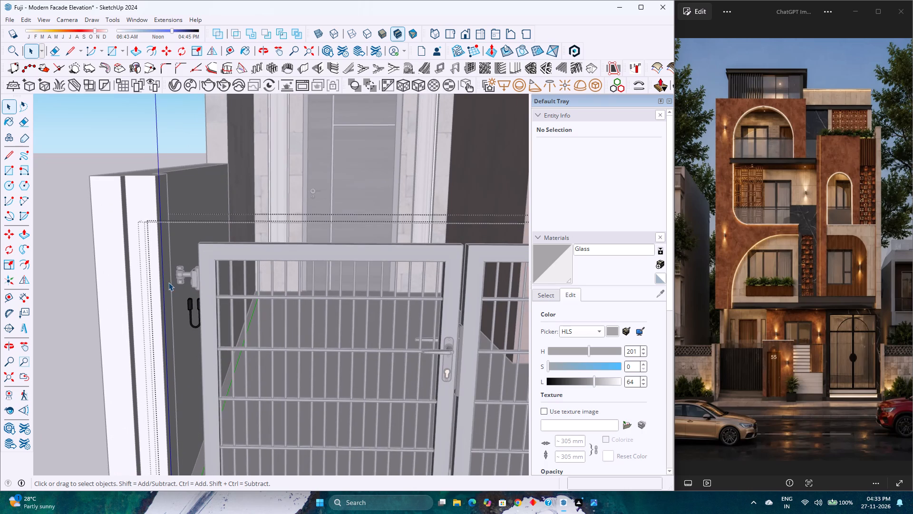
scroll(168, 282, "down", 5)
scroll(186, 428, "up", 2)
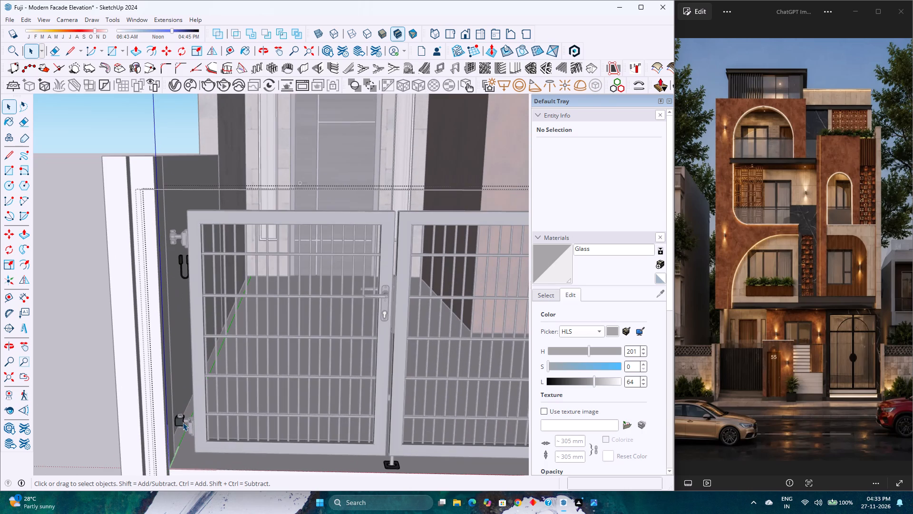
left_click(183, 422)
key("Delete")
Delete the gate's right post, visible through the doorway in the pillar, and leave the frame group.
scroll(138, 369, "down", 5)
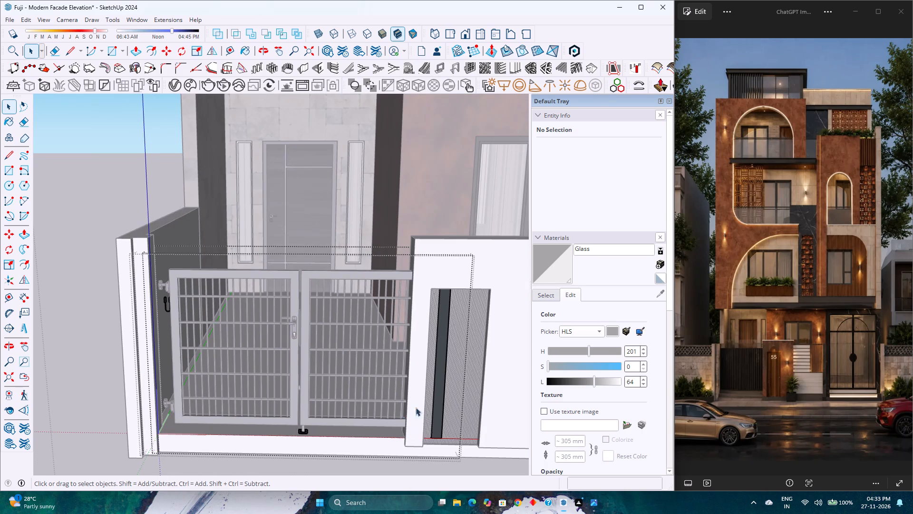
left_click(439, 381)
key("Delete")
scroll(341, 381, "down", 2)
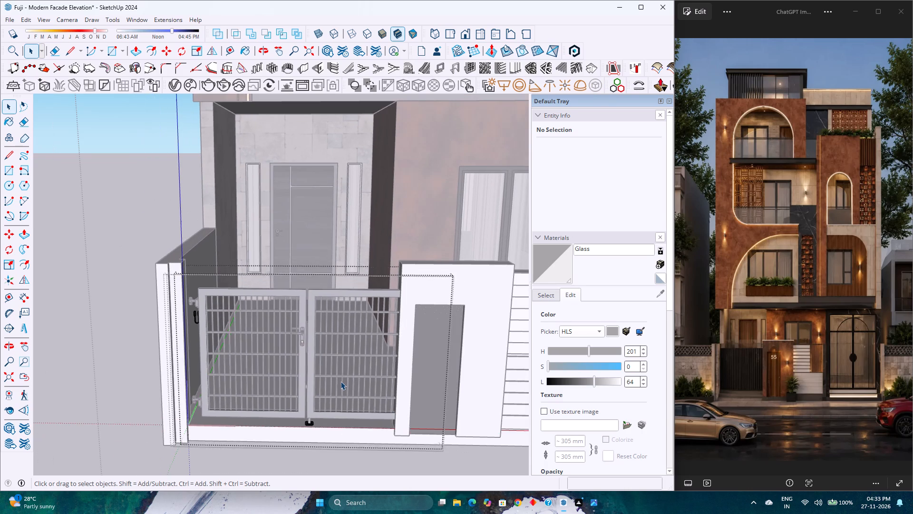
key("Escape")
left_click(346, 362)
left_click(314, 357)
key("Escape")
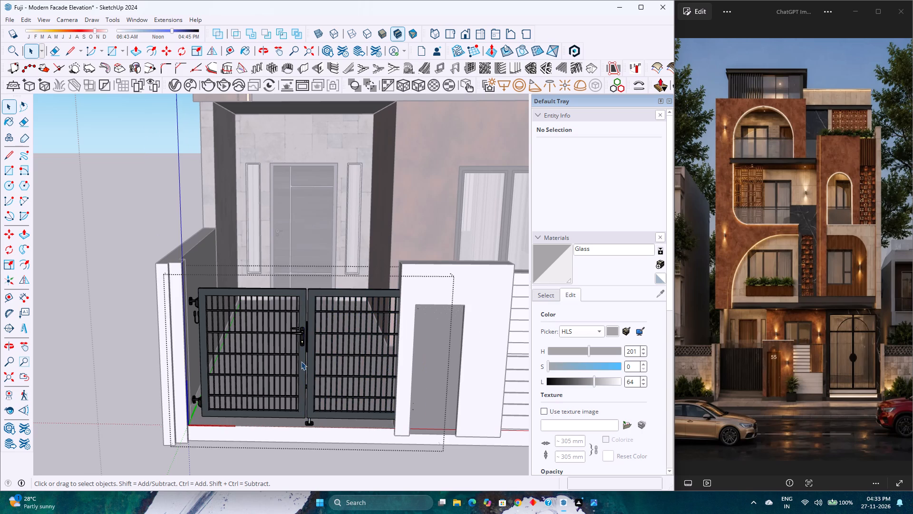
Scale the gate leaves along the red axis to about 0.87 so they end at the doorway pillar's inner side.
left_click(301, 361)
middle_click_drag(303, 361, 369, 455)
middle_click_drag(369, 455, 369, 451)
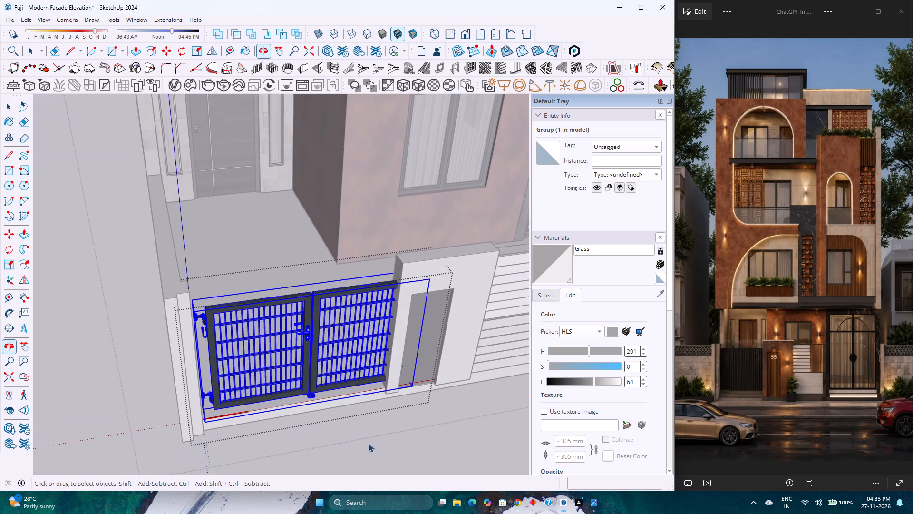
key("s")
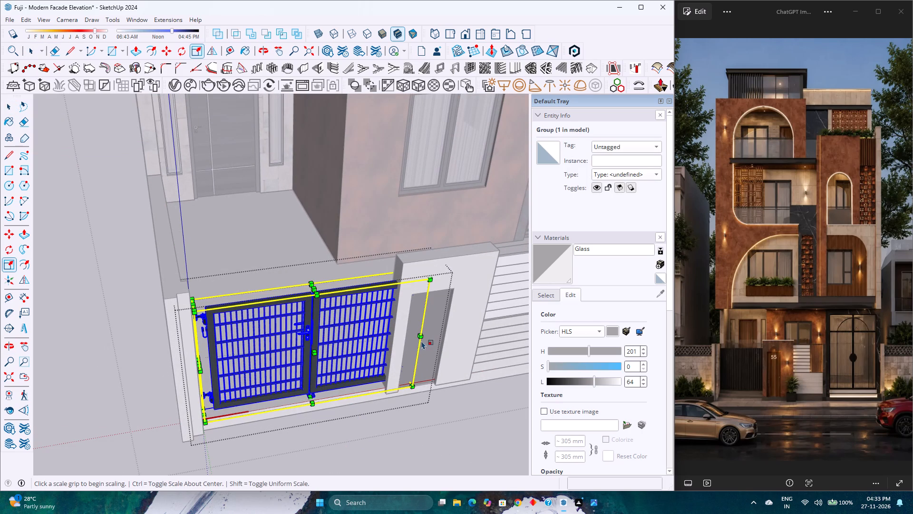
left_click(416, 330)
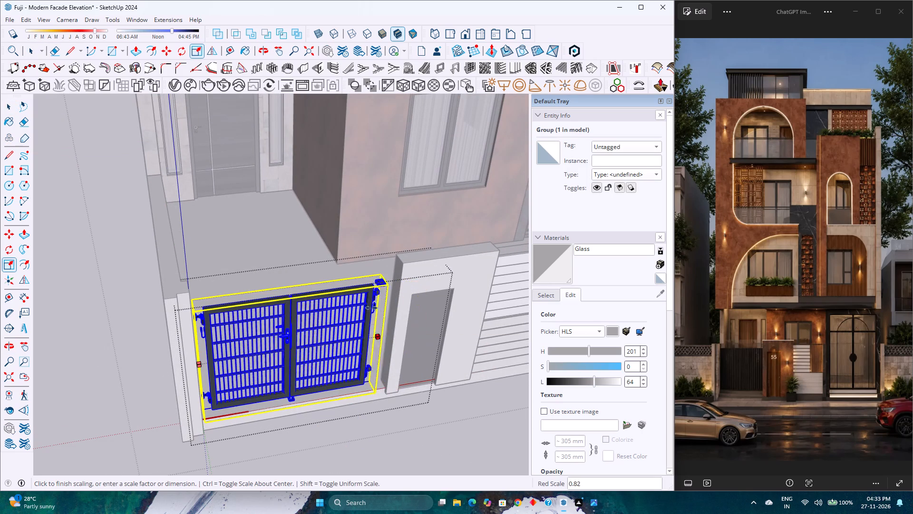
left_click(403, 260)
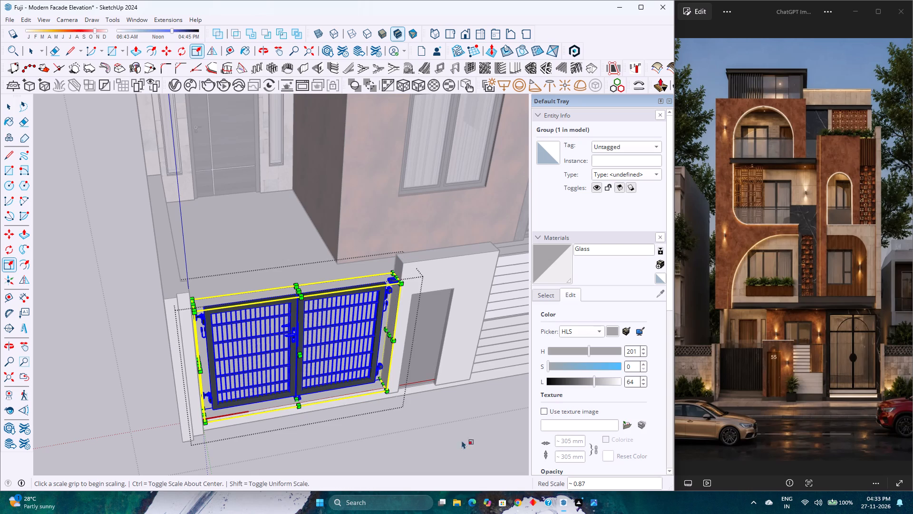
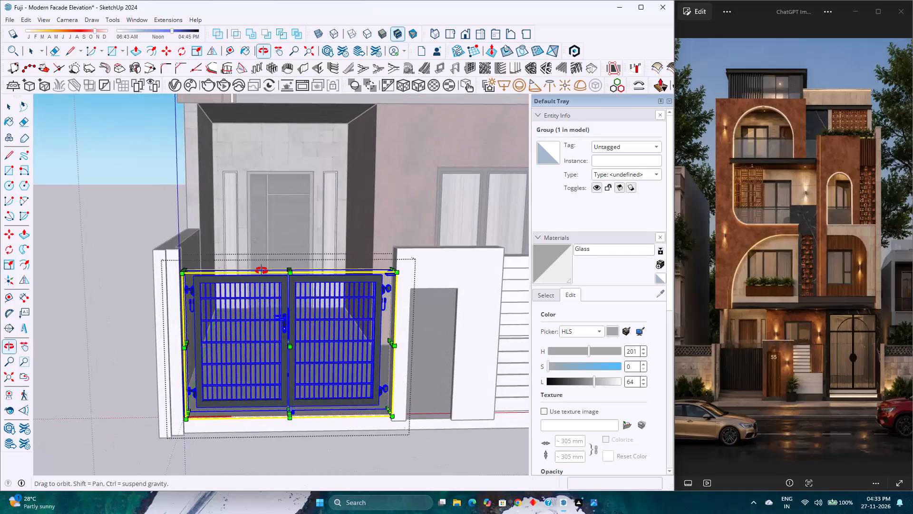
Finish scaling the gate leaves and close the gate group, returning to the full model.
scroll(278, 273, "up", 1)
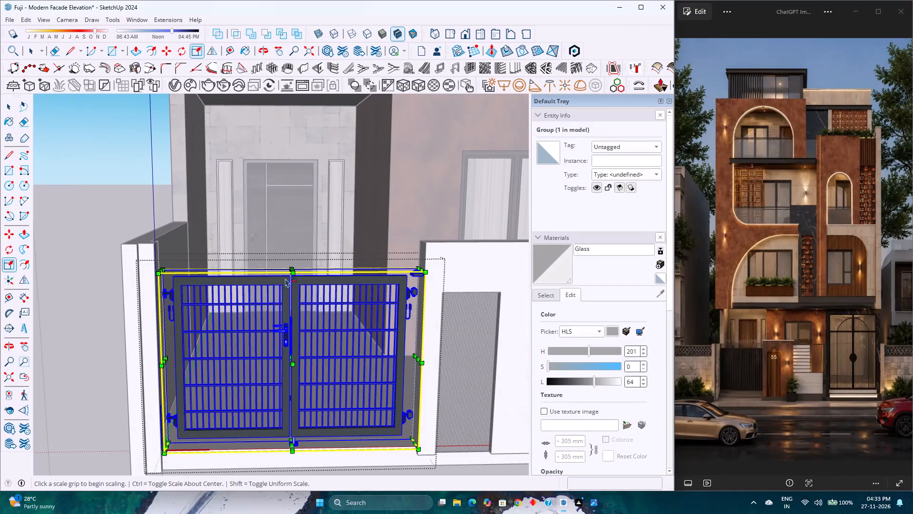
scroll(289, 287, "up", 1)
middle_click_drag(290, 289, 262, 278)
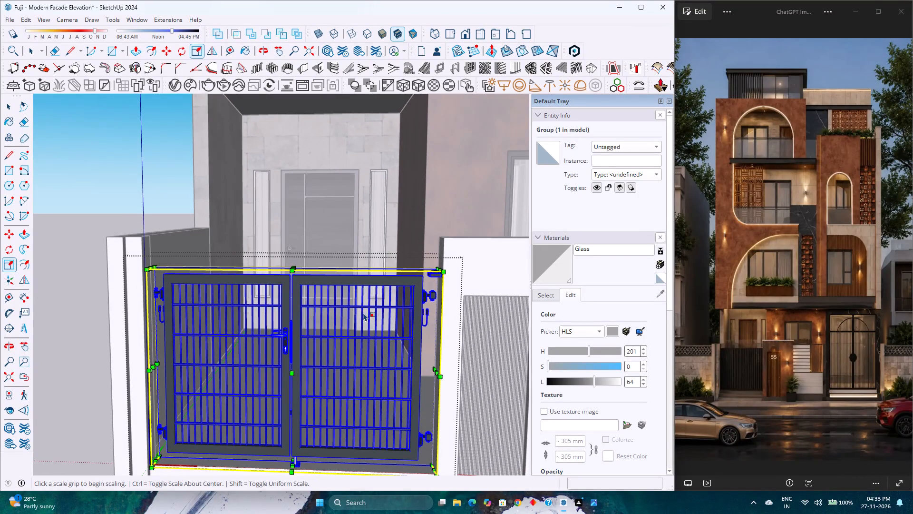
middle_click_drag(363, 311, 344, 266)
scroll(343, 265, "down", 2)
middle_click_drag(343, 265, 349, 280)
key("space")
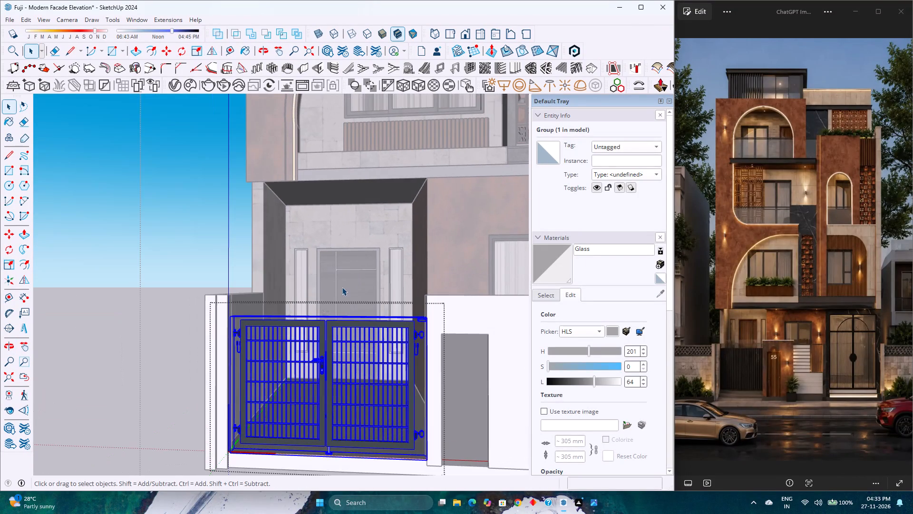
key("Escape")
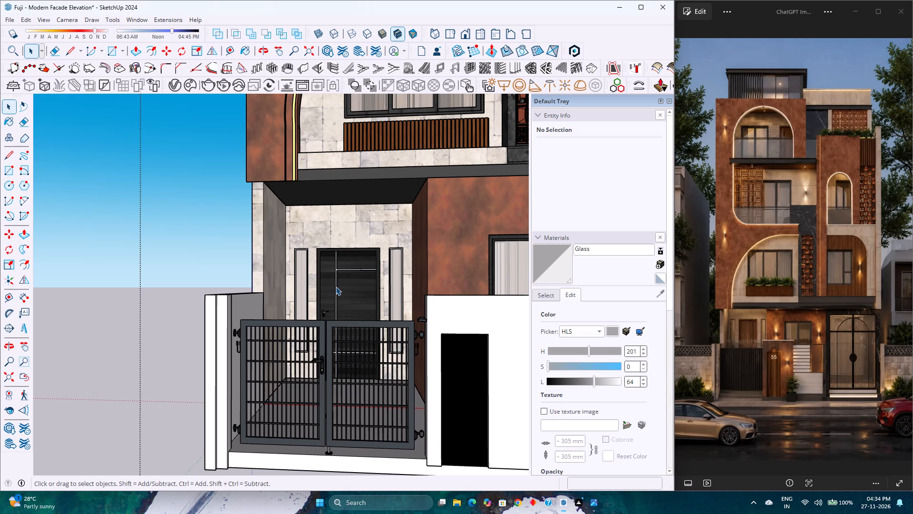
Scale the whole gate component along the red axis to about 1.03 so its outer hinges reach the side wall post.
middle_click_drag(318, 392, 328, 409)
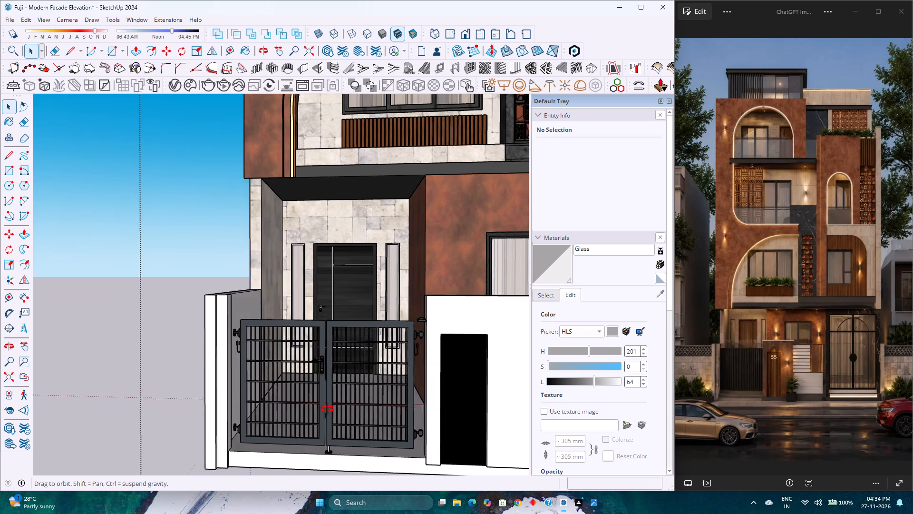
middle_click_drag(328, 409, 356, 496)
scroll(328, 384, "up", 1)
left_click(328, 384)
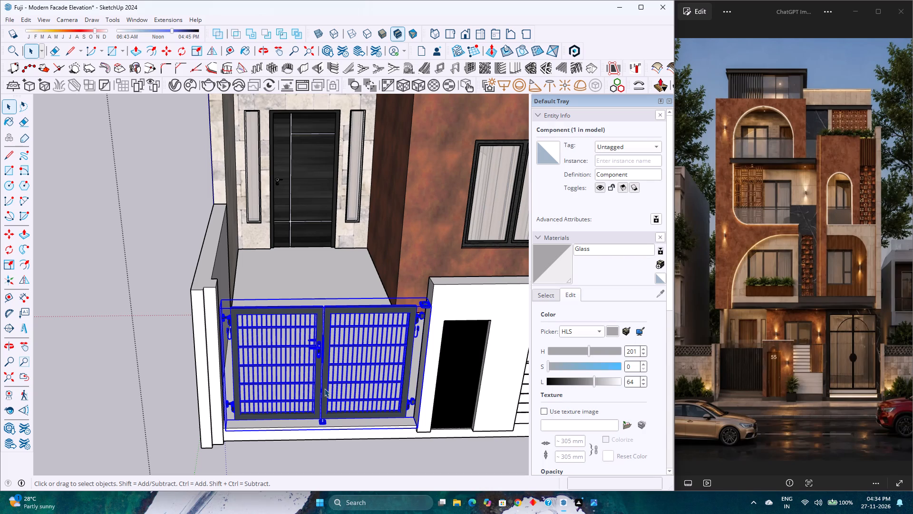
key("s")
middle_click_drag(231, 409, 258, 490)
middle_click(258, 490)
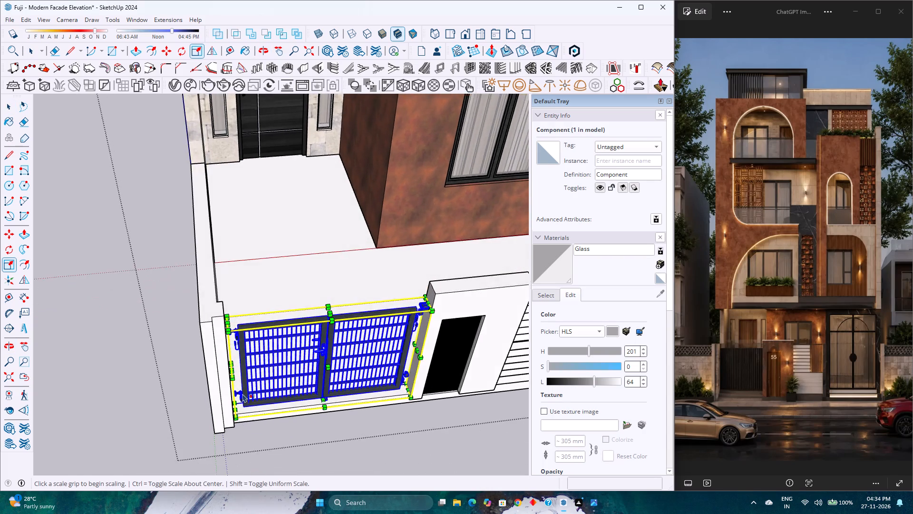
scroll(233, 376, "up", 5)
middle_click_drag(233, 368, 233, 418)
middle_click(233, 418)
scroll(228, 407, "up", 3)
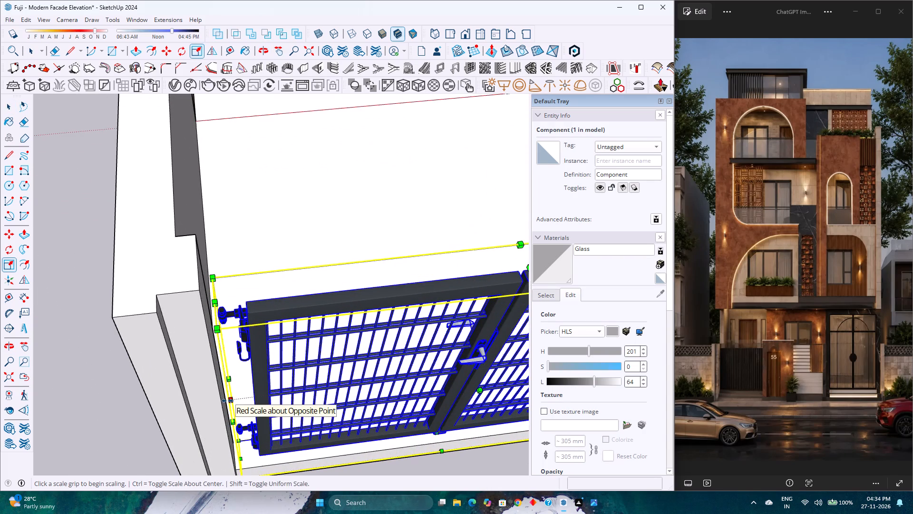
left_click(227, 401)
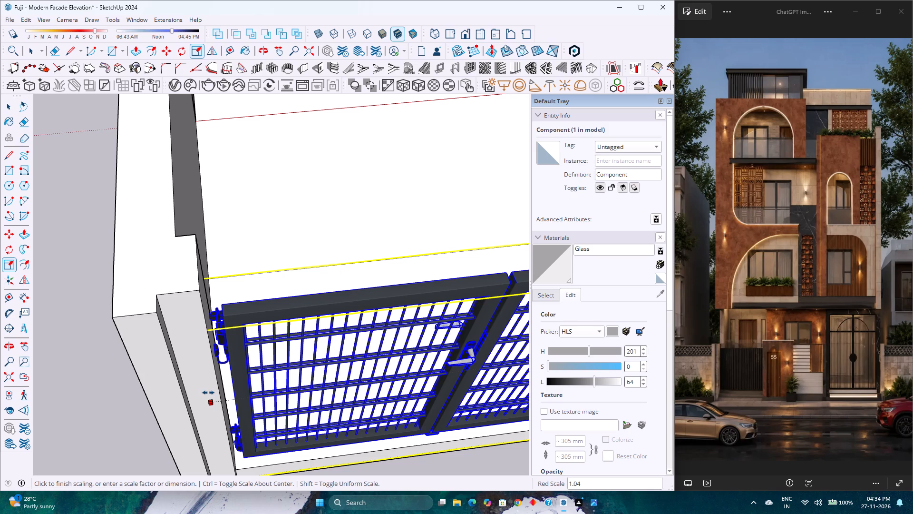
scroll(208, 393, "up", 3)
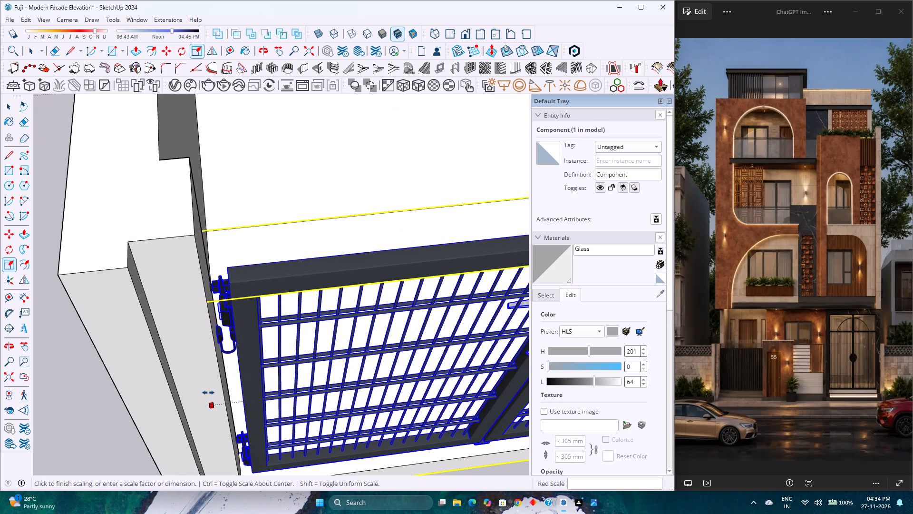
left_click(210, 364)
scroll(210, 360, "down", 8)
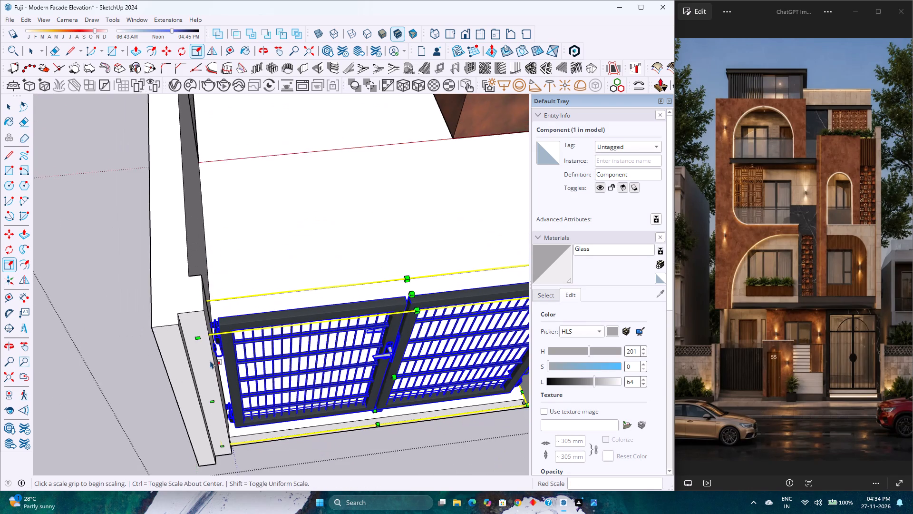
Stretch the gate's opposite end along the red axis by about 1.03 so its hinges meet the doorway pillar, and deselect it.
scroll(210, 360, "down", 2)
middle_click_drag(370, 372, 335, 369)
middle_click(335, 369)
middle_click_drag(347, 366, 226, 337, "shift")
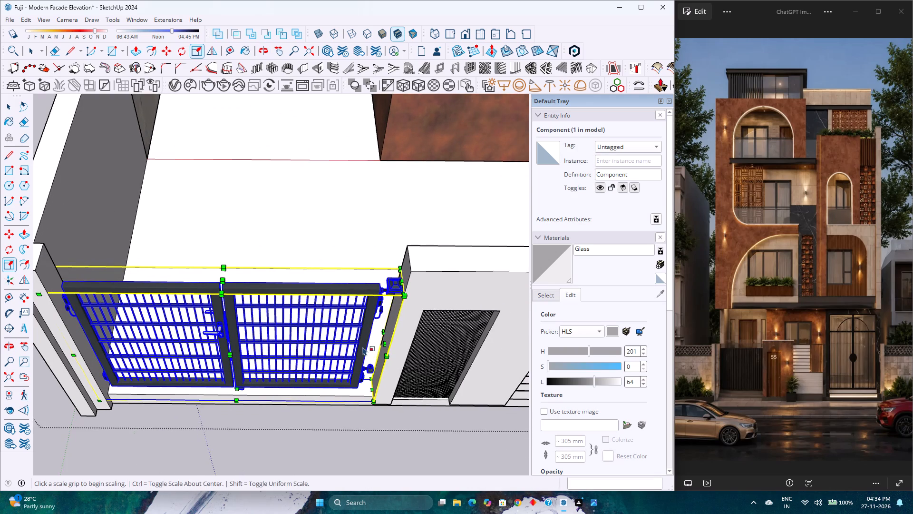
scroll(365, 347, "up", 4)
middle_click_drag(387, 347, 321, 381, "shift")
middle_click(321, 381, "shift")
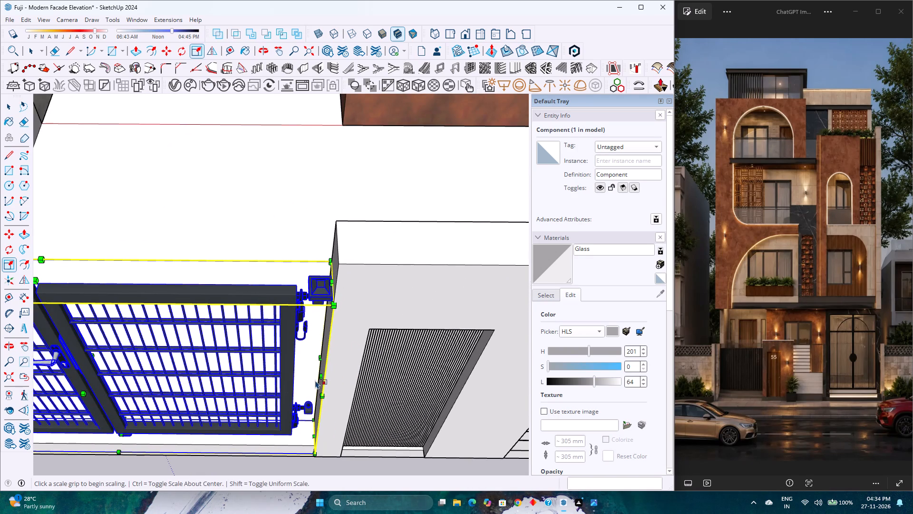
left_click(318, 376)
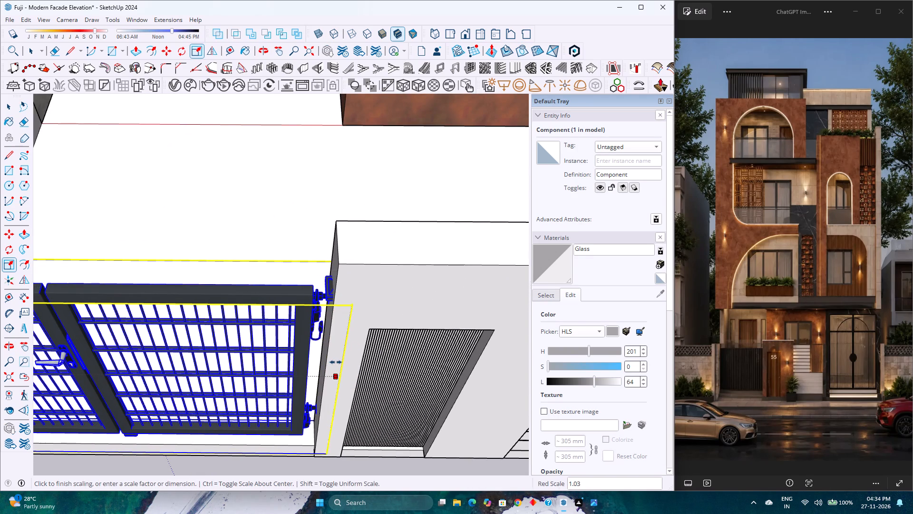
left_click(340, 356)
scroll(338, 358, "down", 3)
key("space")
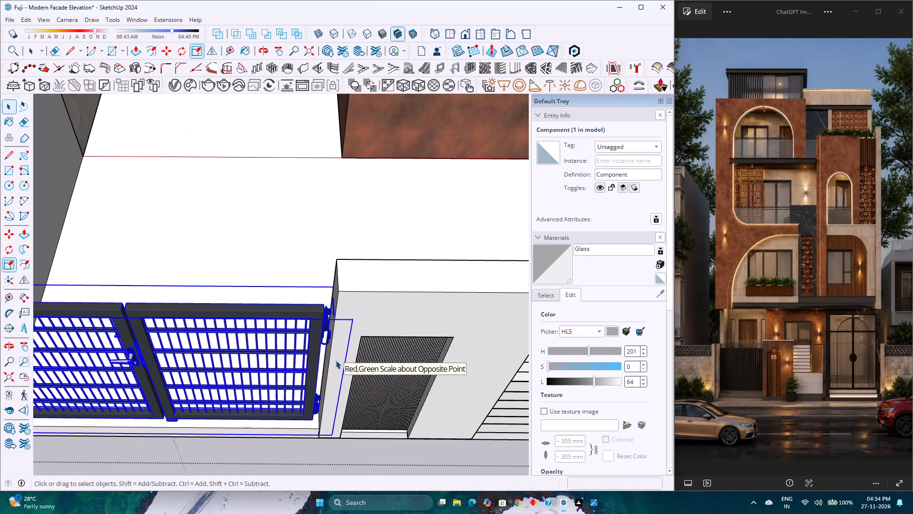
scroll(335, 360, "down", 5)
key("Escape")
Open the gate's nested groups, delete the leftover post cap protruding from the doorway pillar's side, and close the groups.
middle_click_drag(301, 404, 405, 314)
middle_click(405, 314)
scroll(387, 302, "up", 2)
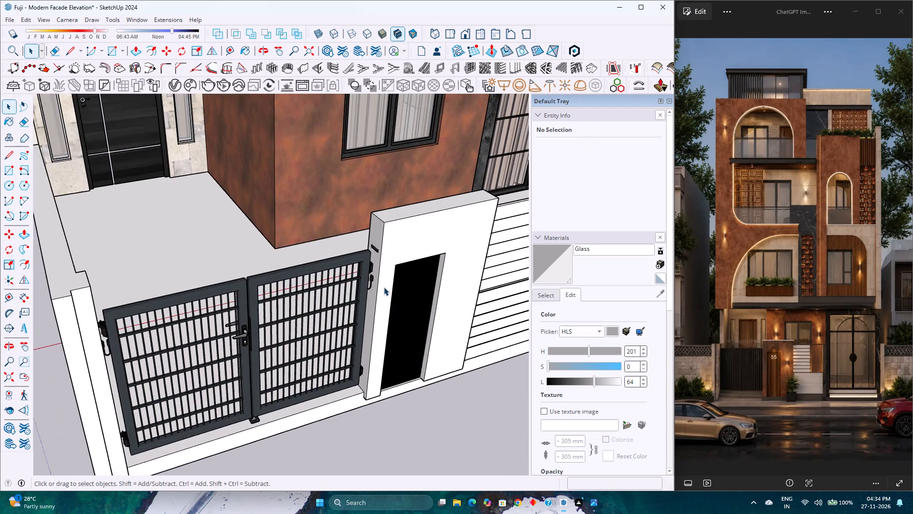
scroll(384, 287, "up", 5)
double_click(351, 252)
scroll(357, 250, "up", 4)
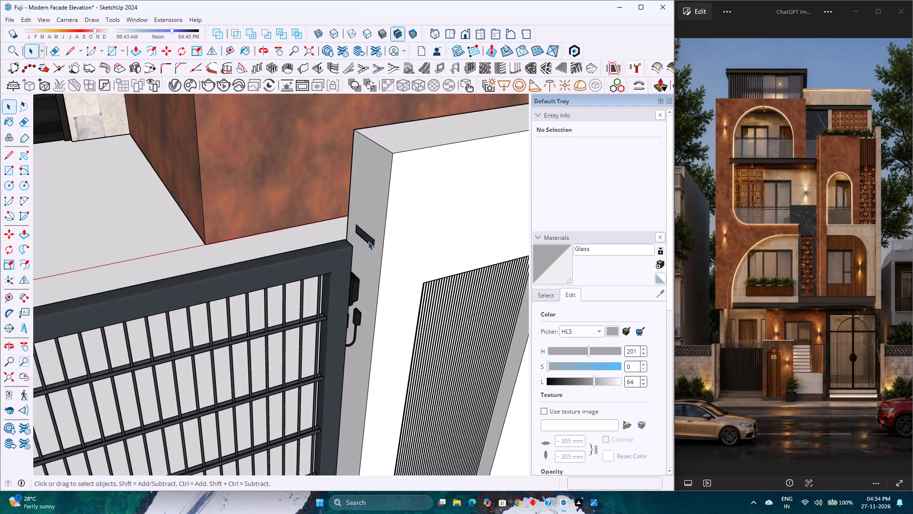
double_click(368, 241)
left_click(371, 239)
left_click(371, 239)
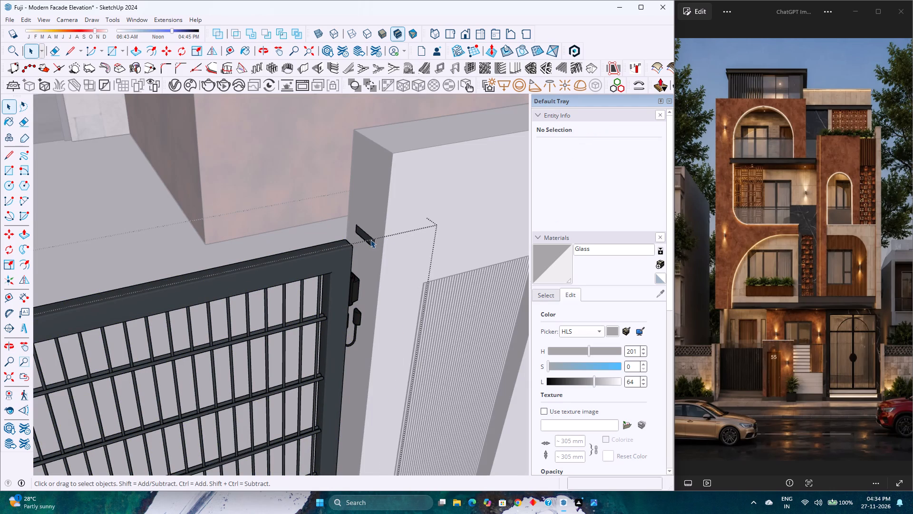
left_click(369, 241)
scroll(369, 241, "up", 3)
double_click(369, 241)
left_click(369, 241)
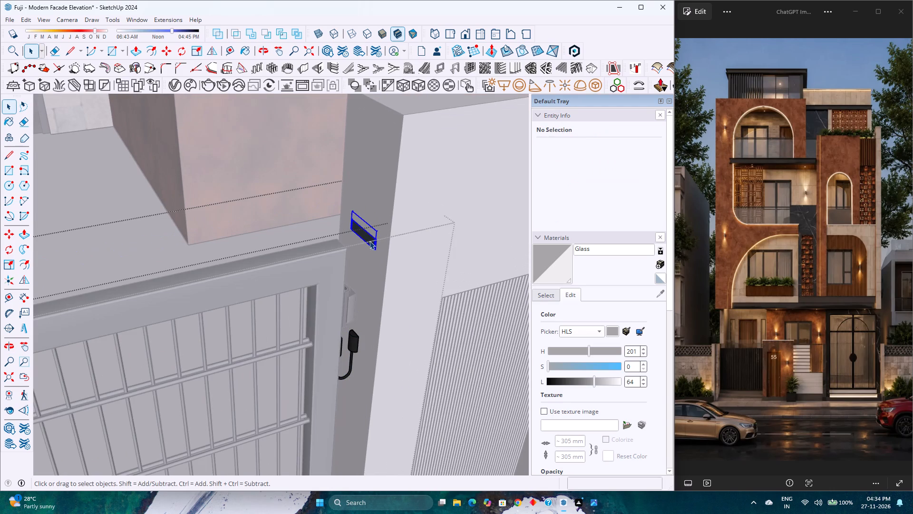
key("Delete")
scroll(371, 249, "down", 8)
key("Escape")
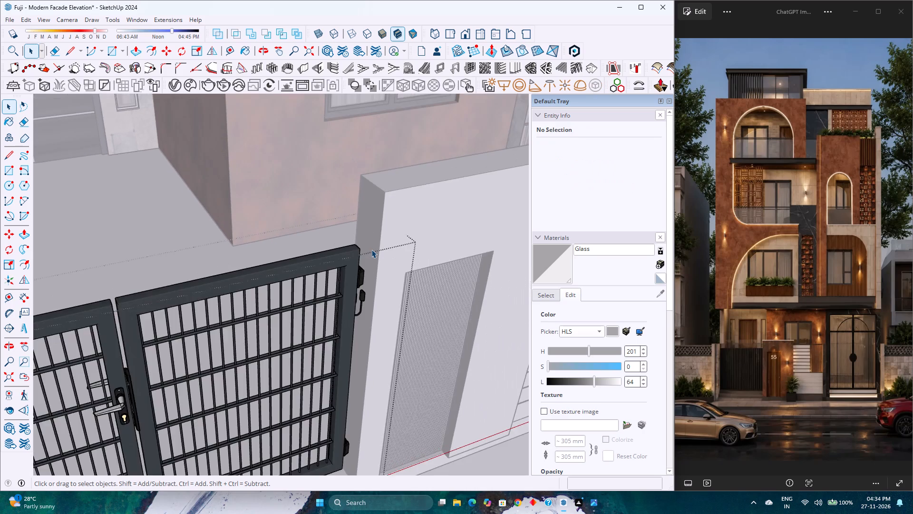
scroll(371, 249, "down", 9)
key("Escape")
scroll(432, 410, "down", 4)
key("Escape")
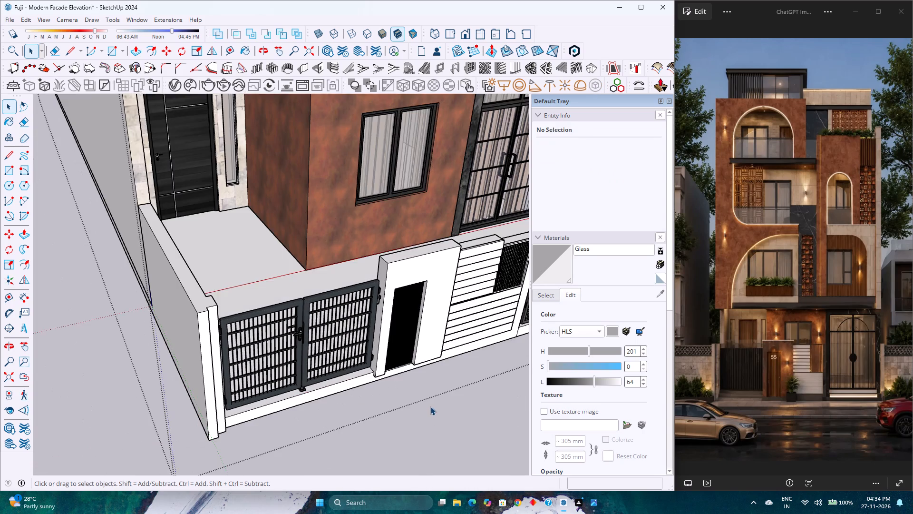
Save the model with the fitted gate.
left_click(430, 406)
middle_click_drag(425, 405, 364, 342)
scroll(361, 337, "down", 3)
key("ctrl+s")
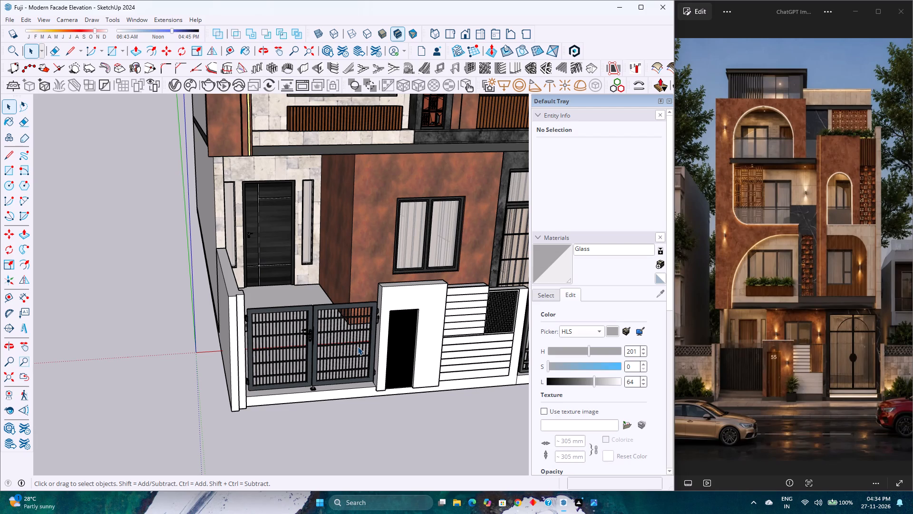
Switch to the front view and examine the whole facade and boundary wall against the reference image.
scroll(358, 346, "down", 4)
left_click(326, 425)
scroll(306, 395, "down", 1)
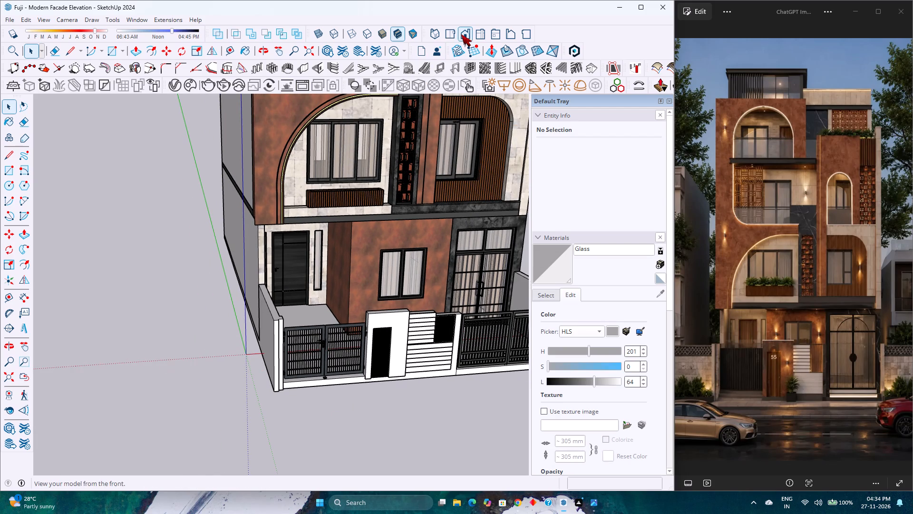
left_click(461, 34)
left_click(7, 378)
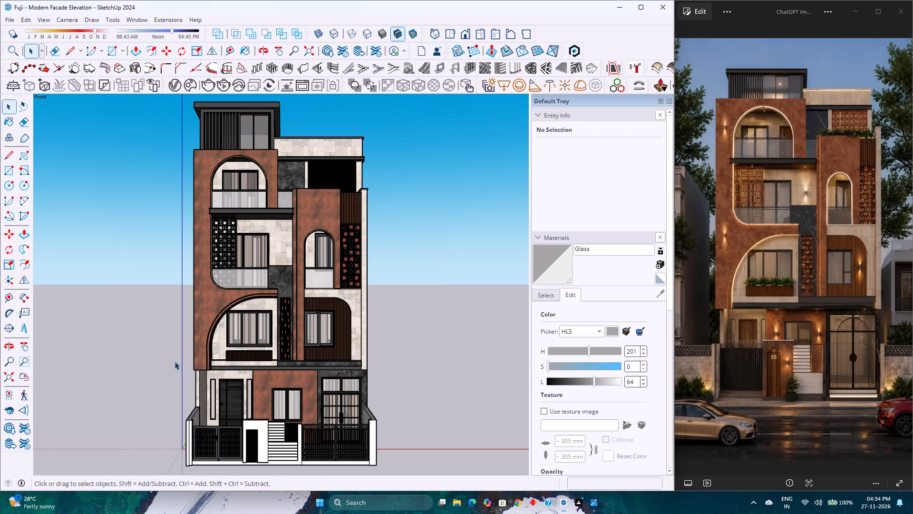
scroll(241, 359, "down", 2)
scroll(241, 359, "up", 3)
scroll(241, 359, "down", 3)
scroll(241, 359, "up", 5)
scroll(253, 373, "down", 2)
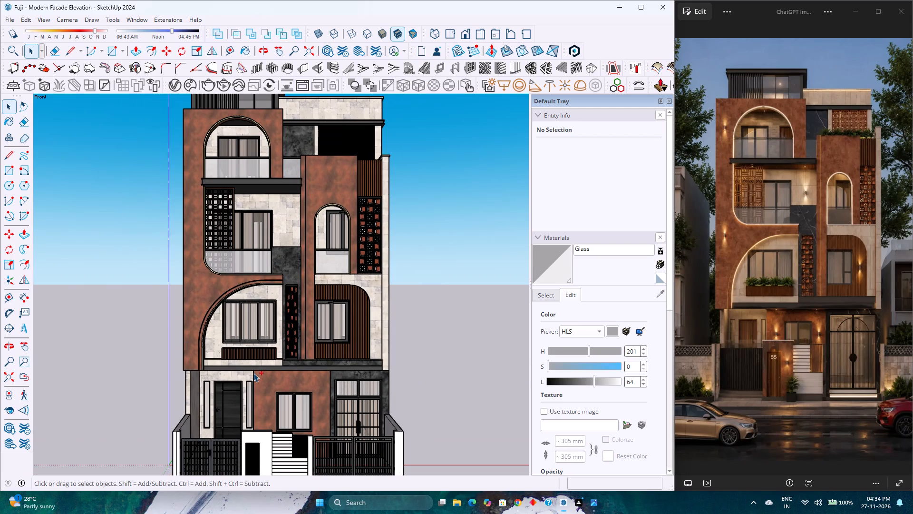
Save the model again.
key("ctrl+s")
Switch to the other open application window, titled Fuji.
left_click(579, 501)
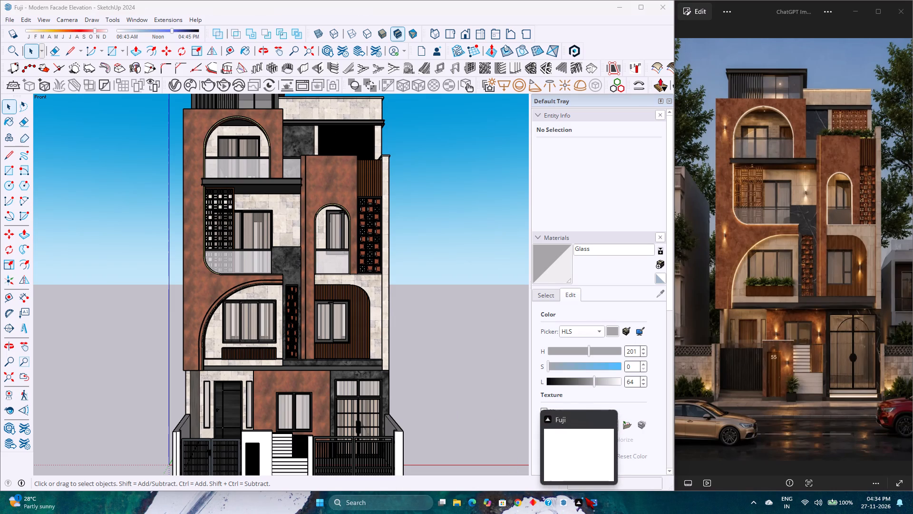
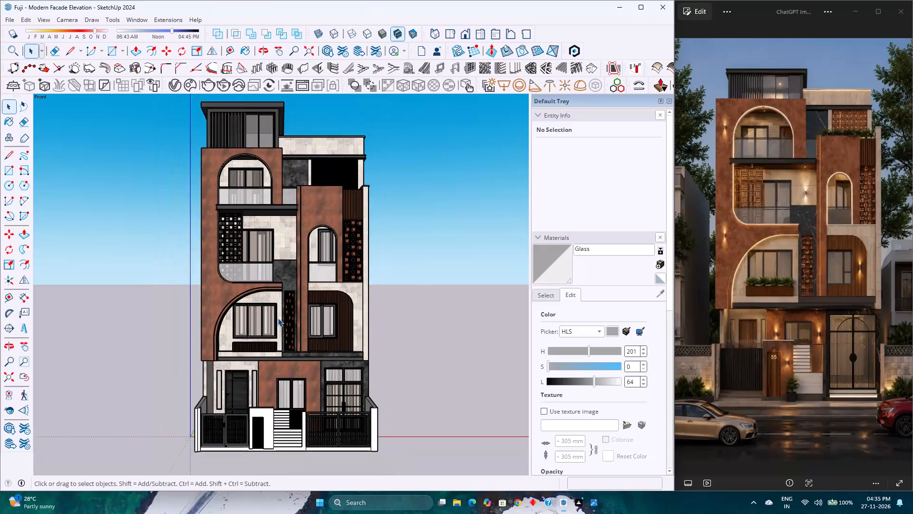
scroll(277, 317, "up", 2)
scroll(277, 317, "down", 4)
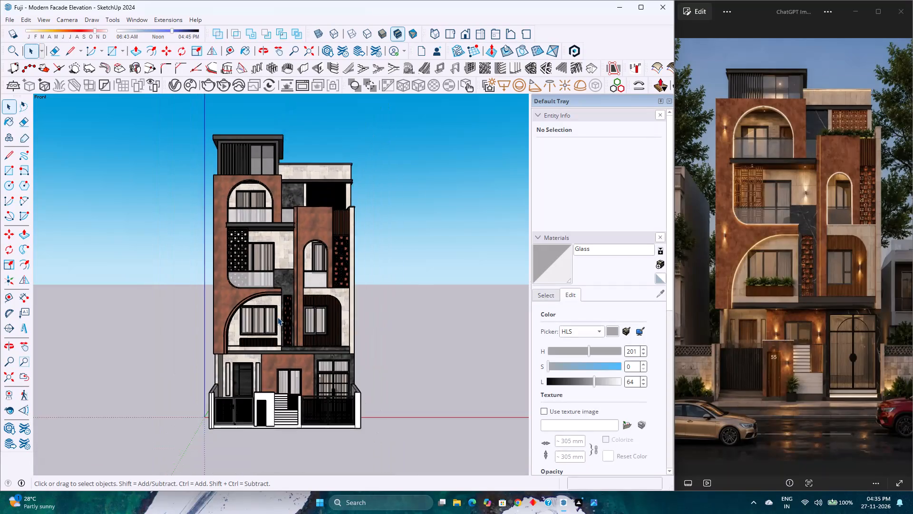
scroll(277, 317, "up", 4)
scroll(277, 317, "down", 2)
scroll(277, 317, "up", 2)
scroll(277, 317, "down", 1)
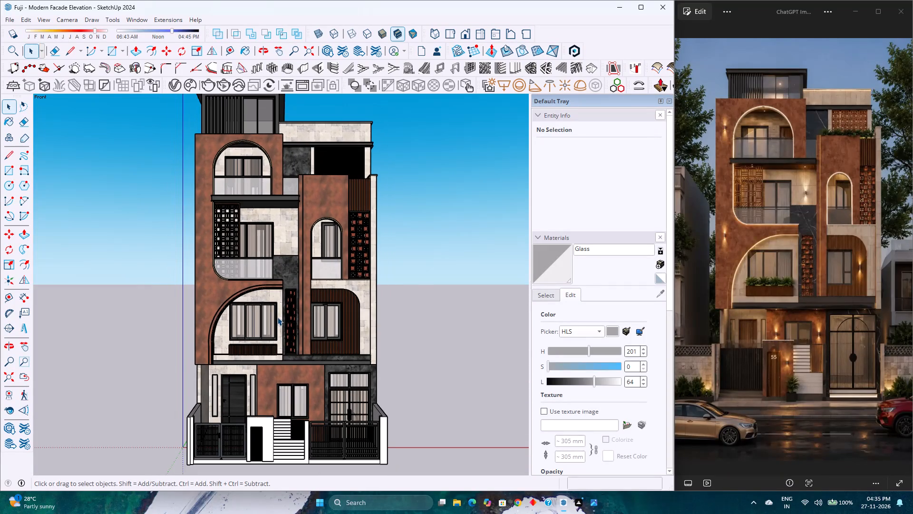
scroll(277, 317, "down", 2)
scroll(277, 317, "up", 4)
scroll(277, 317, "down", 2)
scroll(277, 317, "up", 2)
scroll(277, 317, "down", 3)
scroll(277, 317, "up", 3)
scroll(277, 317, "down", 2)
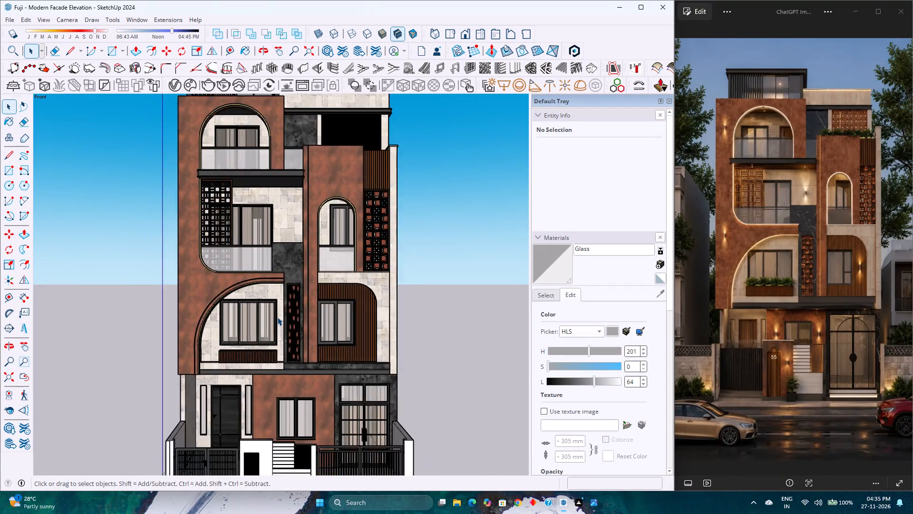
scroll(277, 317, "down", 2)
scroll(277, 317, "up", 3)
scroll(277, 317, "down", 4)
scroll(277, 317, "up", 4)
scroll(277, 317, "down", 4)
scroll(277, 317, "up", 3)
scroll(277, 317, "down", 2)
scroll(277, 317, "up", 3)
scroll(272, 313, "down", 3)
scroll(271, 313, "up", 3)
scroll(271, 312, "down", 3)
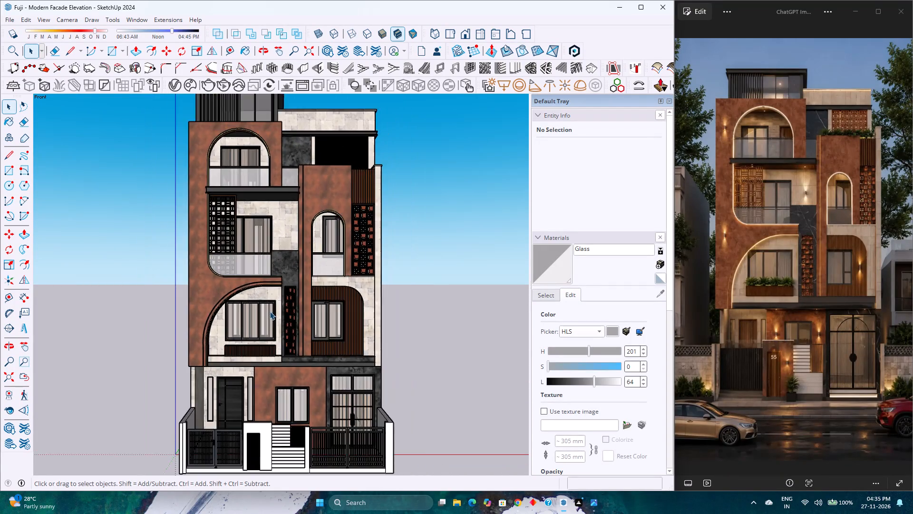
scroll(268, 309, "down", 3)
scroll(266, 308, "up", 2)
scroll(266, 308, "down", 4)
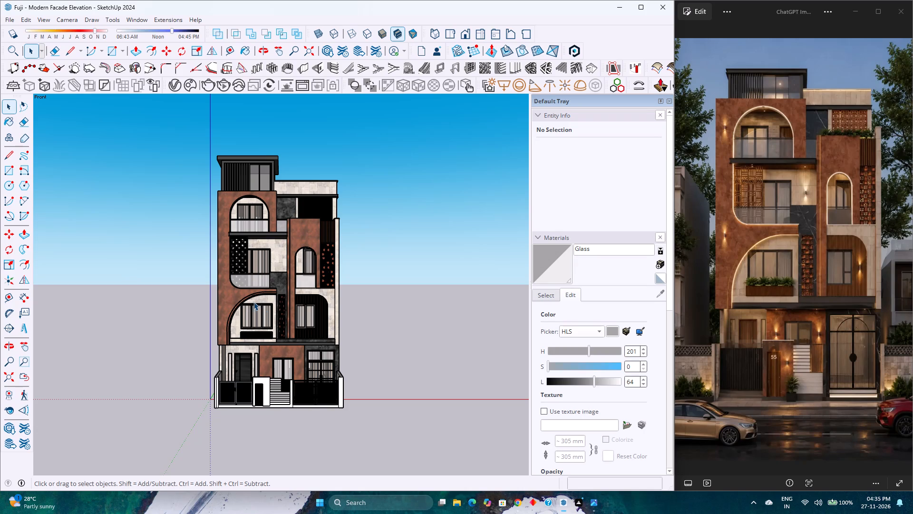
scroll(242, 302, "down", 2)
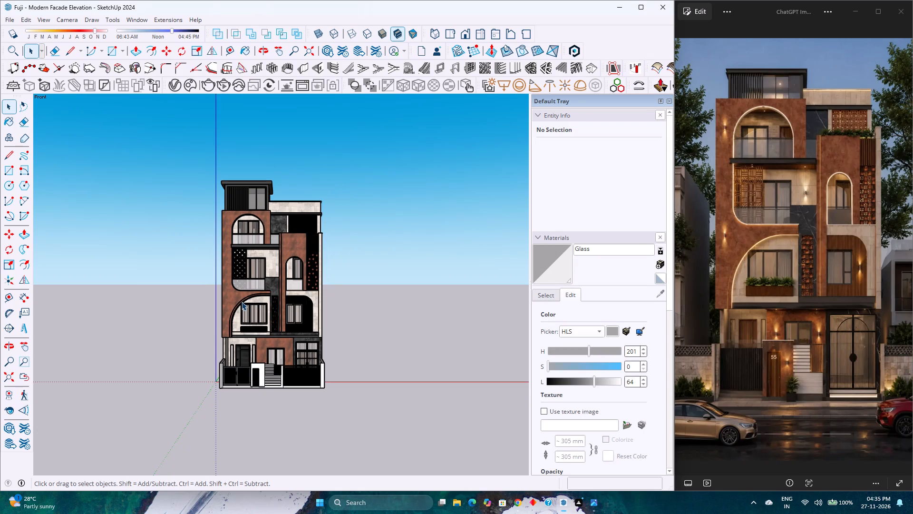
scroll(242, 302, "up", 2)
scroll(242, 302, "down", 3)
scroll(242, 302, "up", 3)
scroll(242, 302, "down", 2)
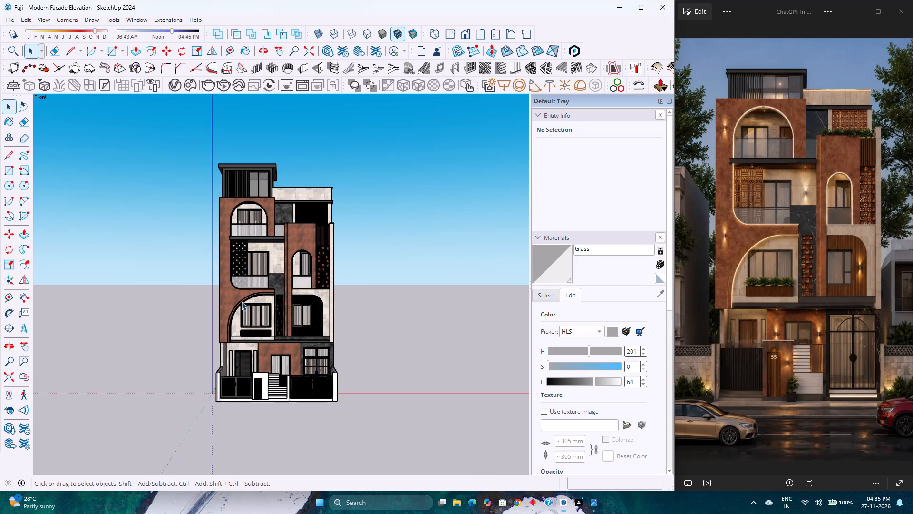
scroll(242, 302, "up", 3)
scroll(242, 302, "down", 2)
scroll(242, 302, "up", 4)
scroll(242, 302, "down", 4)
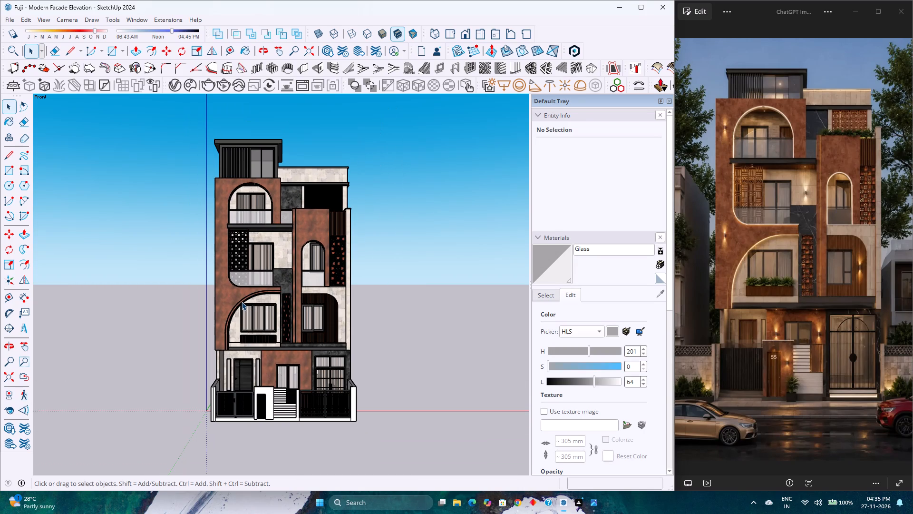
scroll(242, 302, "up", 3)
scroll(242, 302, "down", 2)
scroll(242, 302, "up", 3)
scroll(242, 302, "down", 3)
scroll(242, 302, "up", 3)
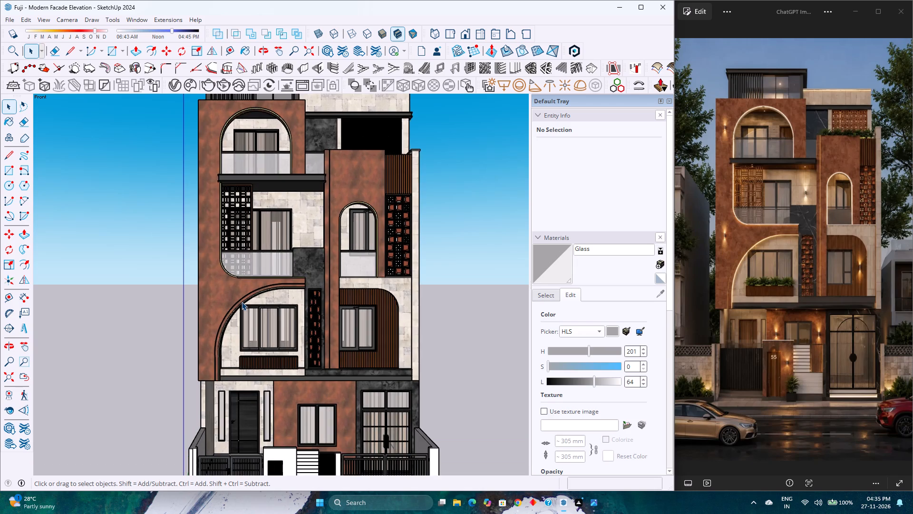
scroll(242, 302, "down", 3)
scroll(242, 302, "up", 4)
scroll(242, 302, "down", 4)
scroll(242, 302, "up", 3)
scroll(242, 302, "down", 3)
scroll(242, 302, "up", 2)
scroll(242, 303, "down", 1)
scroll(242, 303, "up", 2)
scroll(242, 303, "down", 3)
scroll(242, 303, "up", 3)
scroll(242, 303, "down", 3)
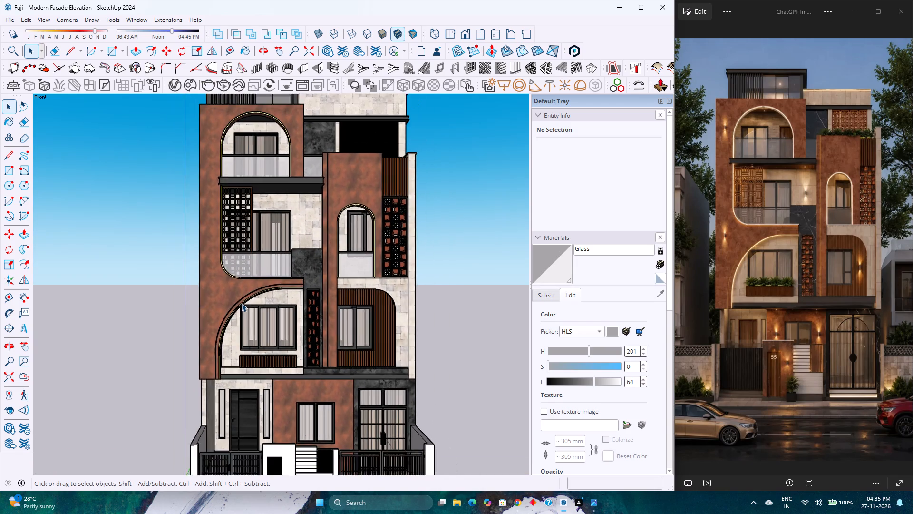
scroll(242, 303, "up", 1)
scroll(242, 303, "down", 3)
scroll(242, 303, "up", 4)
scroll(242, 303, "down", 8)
Examine the building from both sides, from above and at the upper floors against the reference image.
middle_click_drag(248, 308, 243, 296)
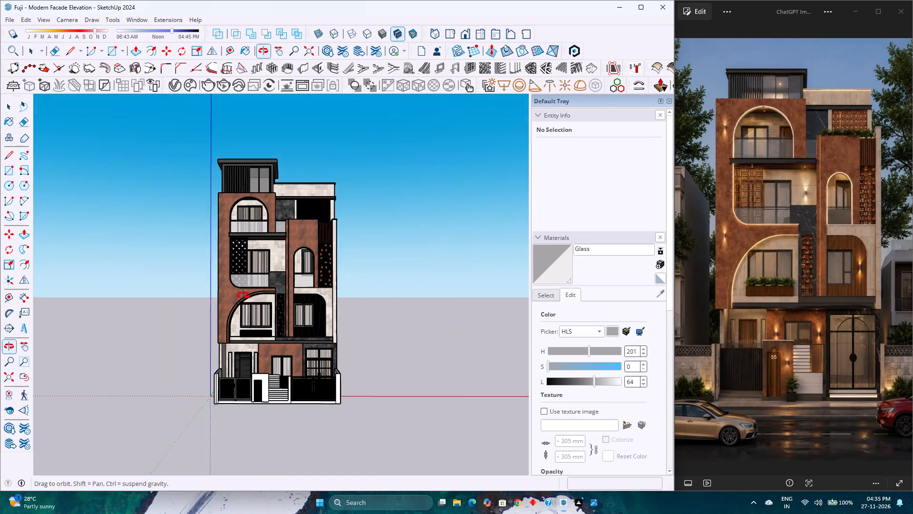
middle_click_drag(243, 296, 341, 311)
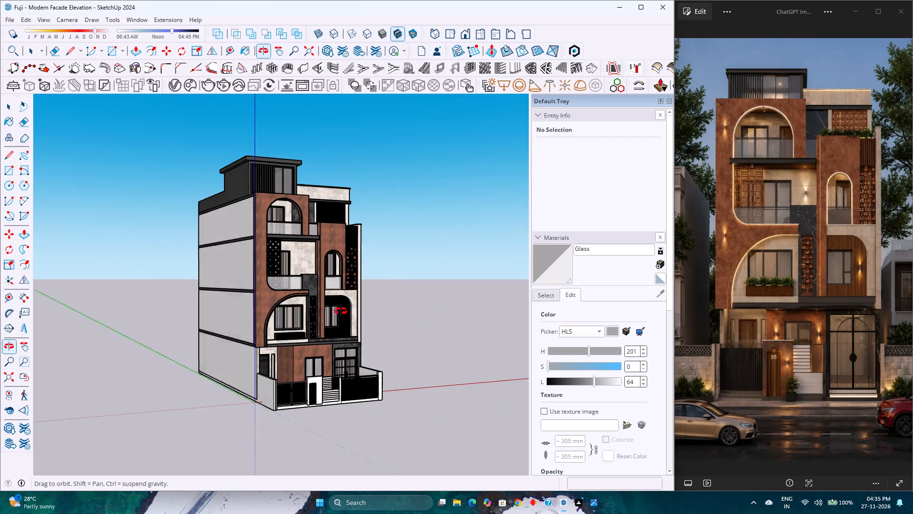
middle_click_drag(341, 311, 100, 297)
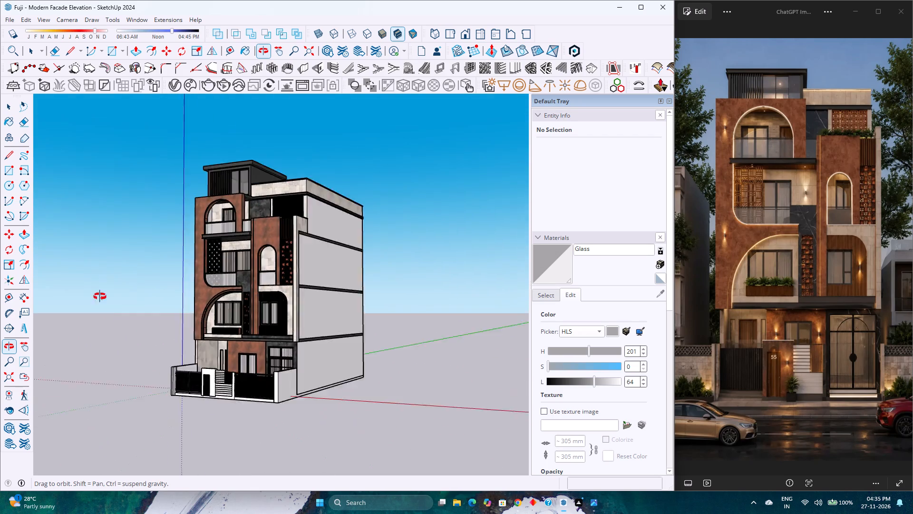
middle_click_drag(100, 297, 217, 294)
middle_click(217, 294)
scroll(287, 150, "up", 4)
middle_click_drag(264, 190, 246, 261)
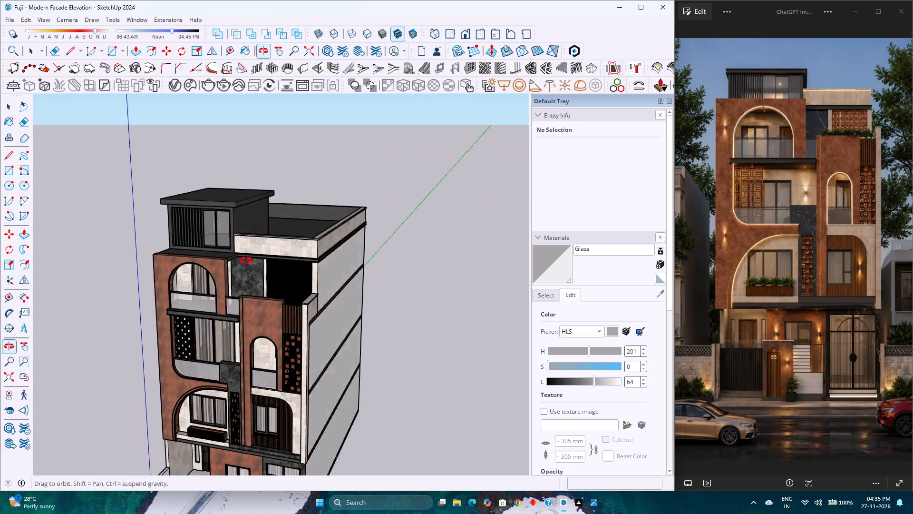
middle_click_drag(246, 261, 253, 259)
middle_click(253, 259)
scroll(243, 251, "down", 3)
scroll(235, 264, "up", 3)
middle_click_drag(234, 293, 228, 244)
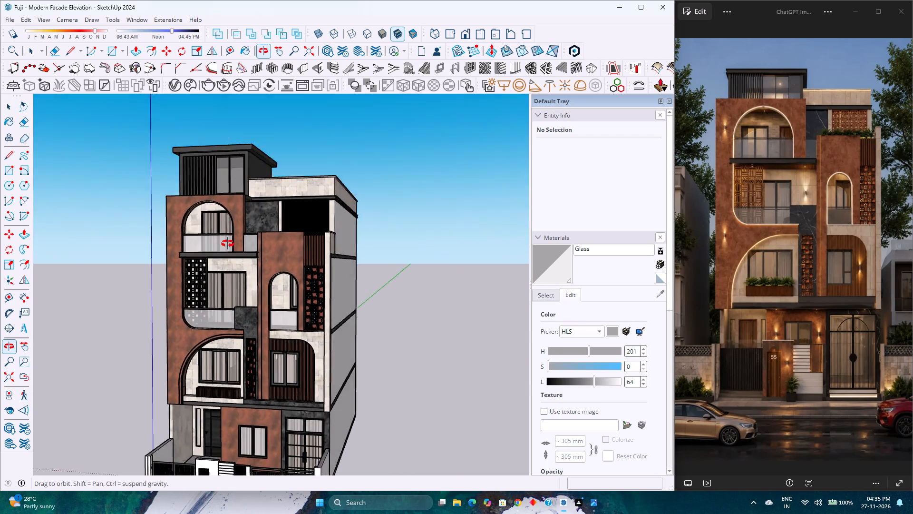
middle_click_drag(228, 244, 255, 227)
middle_click(255, 227)
scroll(238, 237, "up", 1)
middle_click_drag(238, 237, 258, 283)
scroll(286, 250, "up", 3)
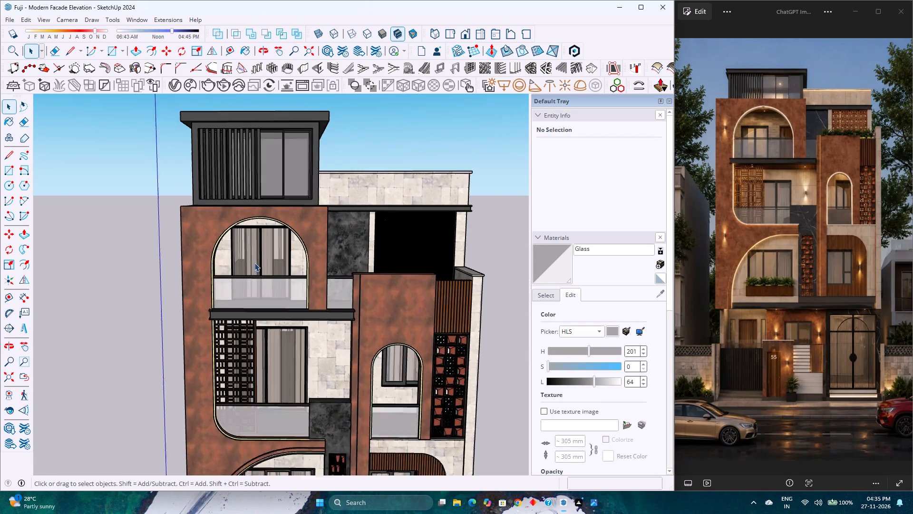
scroll(254, 263, "up", 5)
middle_click_drag(273, 273, 236, 239)
middle_click(236, 239)
middle_click(236, 239)
scroll(238, 238, "down", 5)
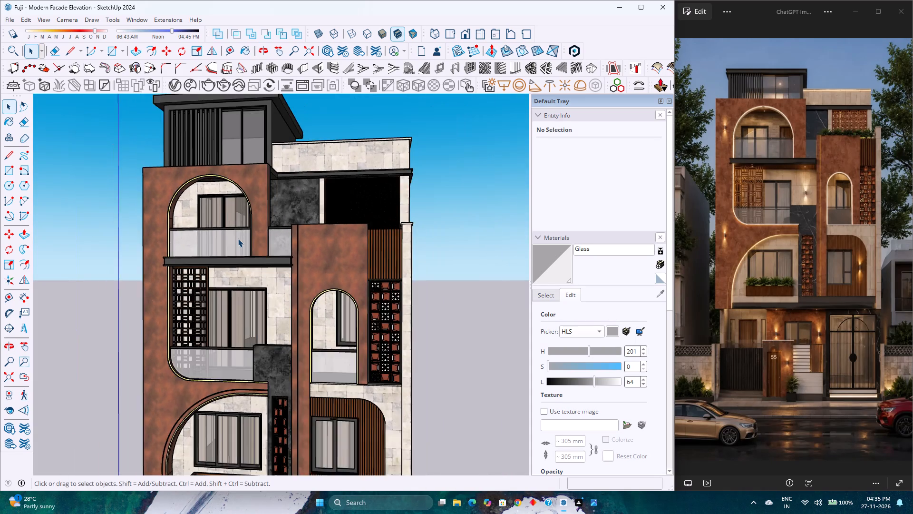
scroll(238, 238, "down", 5)
scroll(269, 264, "down", 10)
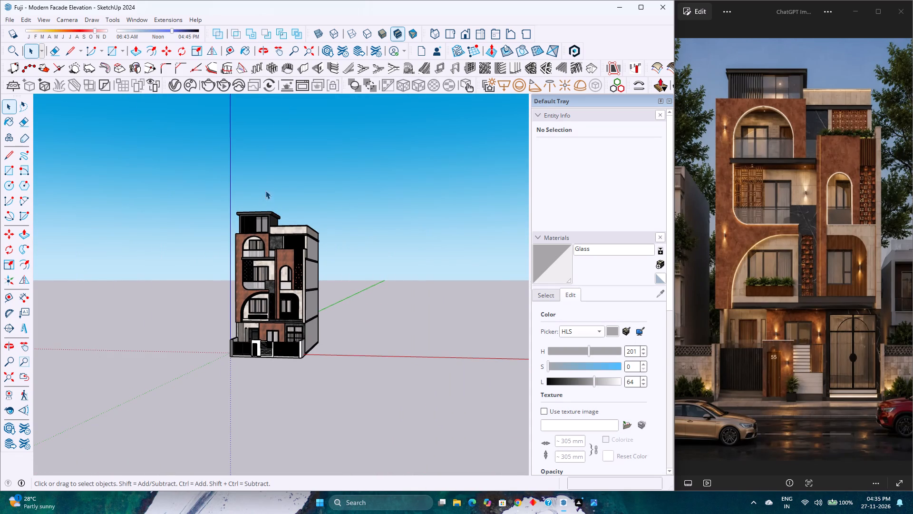
Inside the ground-floor group, paint the frame of the narrow window right of the entrance door with Wood Veneer 01.
scroll(266, 297, "up", 6)
middle_click_drag(265, 318, 266, 321)
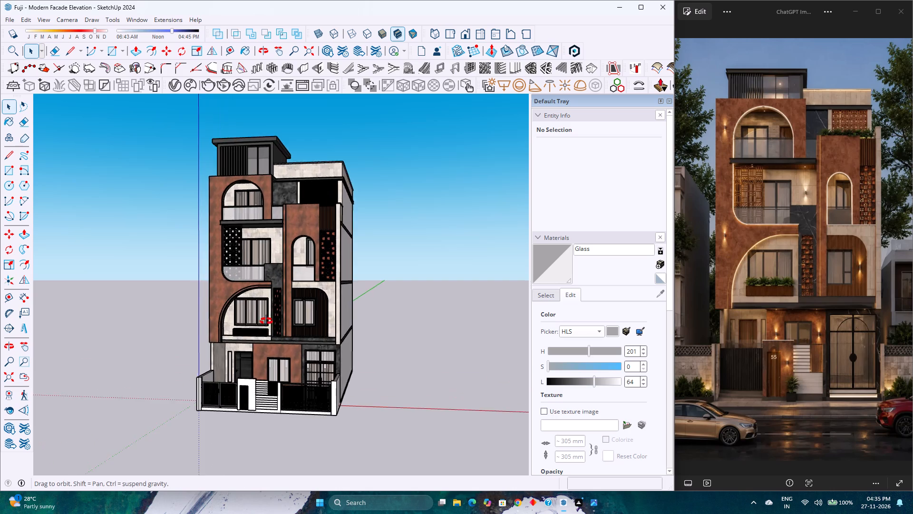
middle_click_drag(266, 321, 330, 422)
middle_click(330, 423)
scroll(253, 406, "up", 4)
middle_click_drag(274, 403, 199, 383)
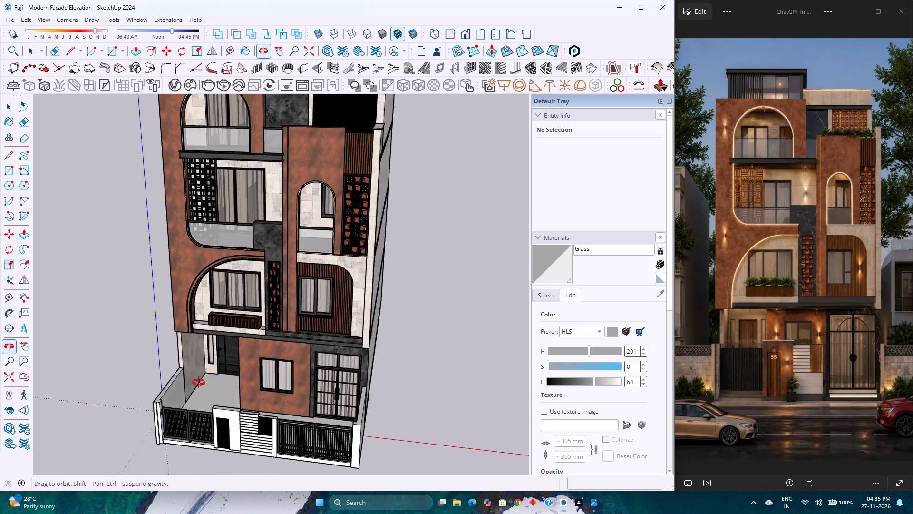
middle_click_drag(199, 383, 238, 337)
middle_click(239, 337)
scroll(249, 342, "up", 8)
middle_click_drag(256, 353, 286, 348)
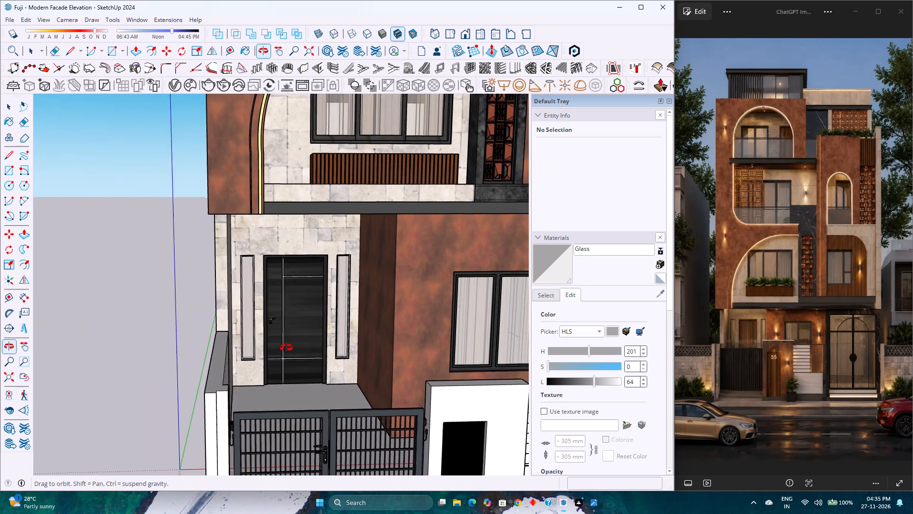
middle_click_drag(286, 348, 272, 345)
middle_click(272, 345)
scroll(300, 325, "up", 9)
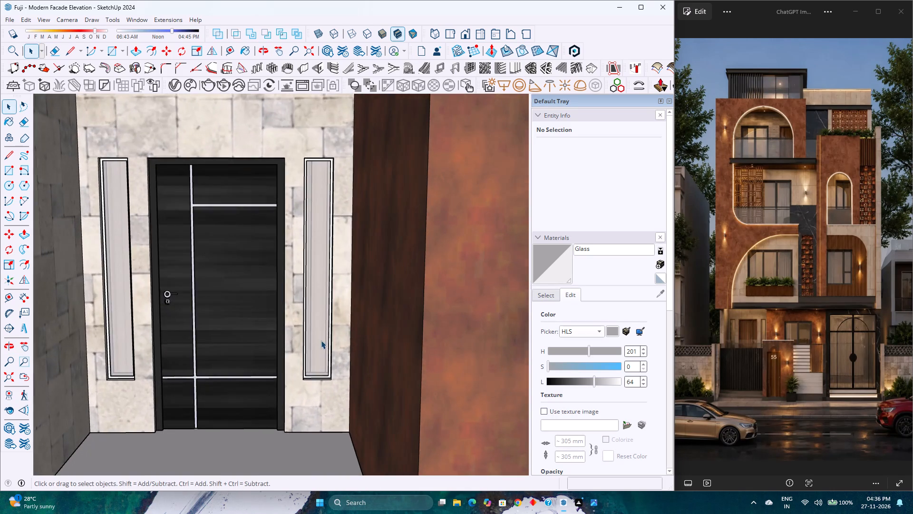
scroll(321, 340, "up", 9)
middle_click_drag(321, 340, 312, 419)
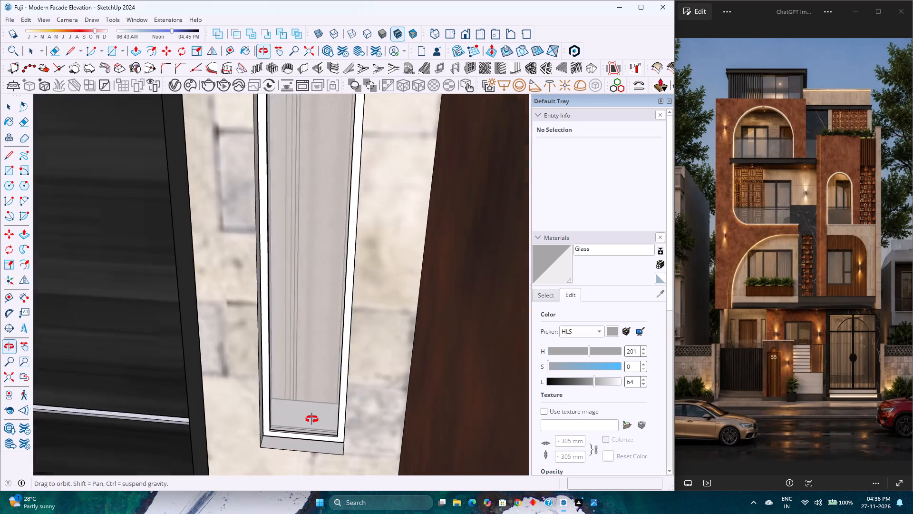
middle_click_drag(312, 419, 331, 417)
middle_click(331, 417)
scroll(319, 406, "down", 6)
scroll(302, 422, "up", 7)
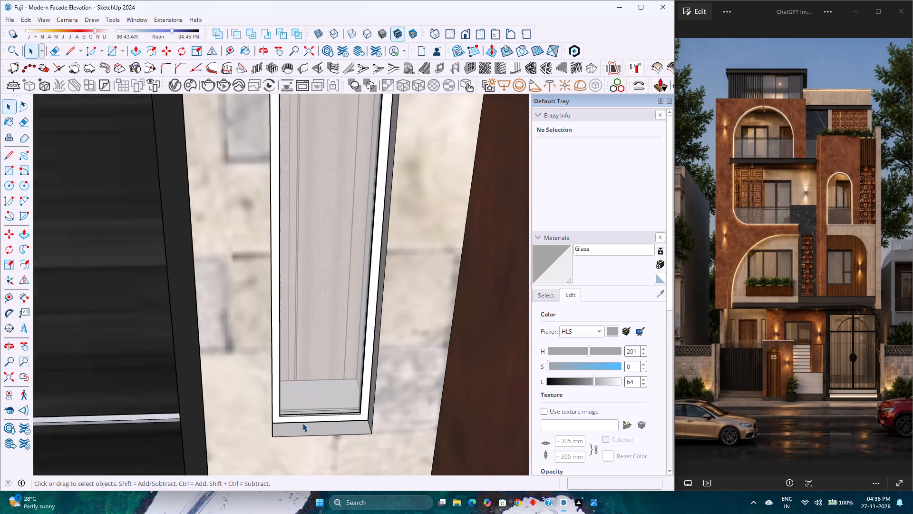
scroll(302, 421, "up", 4)
double_click(302, 417)
scroll(302, 417, "up", 2)
left_click(302, 417)
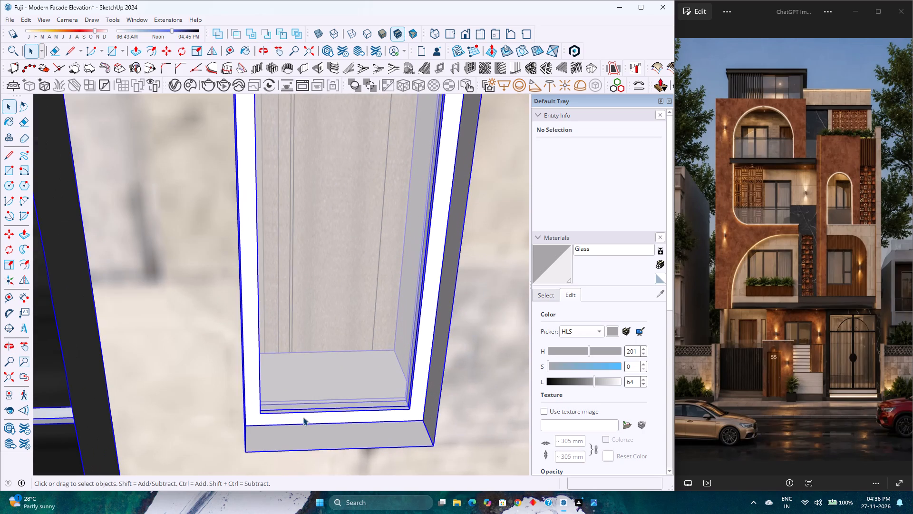
double_click(303, 417)
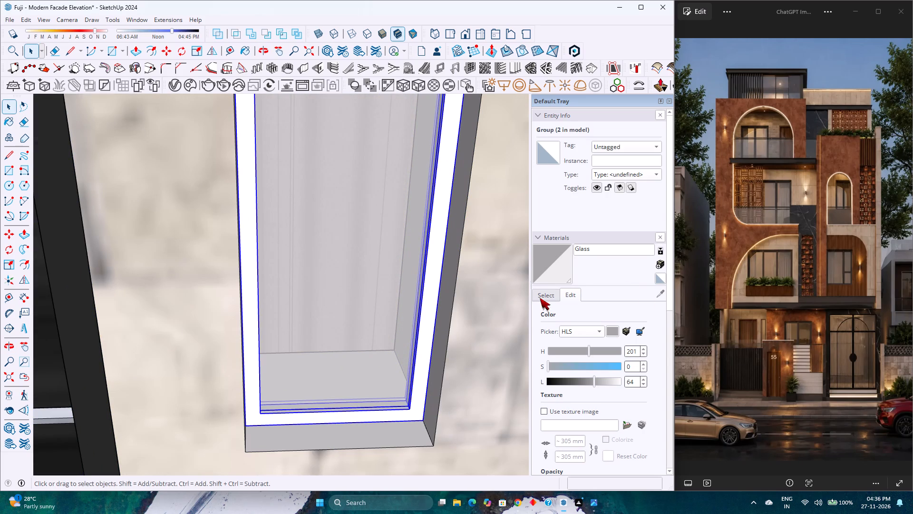
left_click(540, 298)
scroll(609, 375, "down", 11)
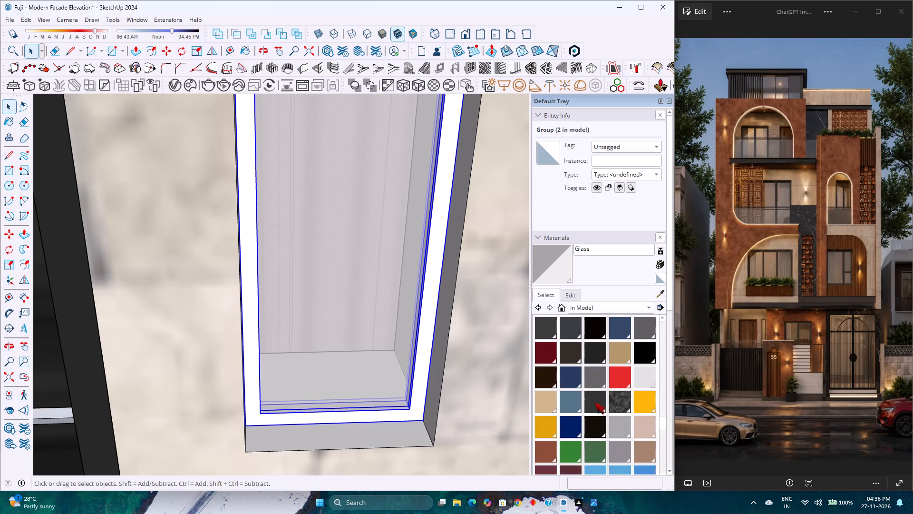
scroll(596, 388, "down", 9)
left_click(594, 355)
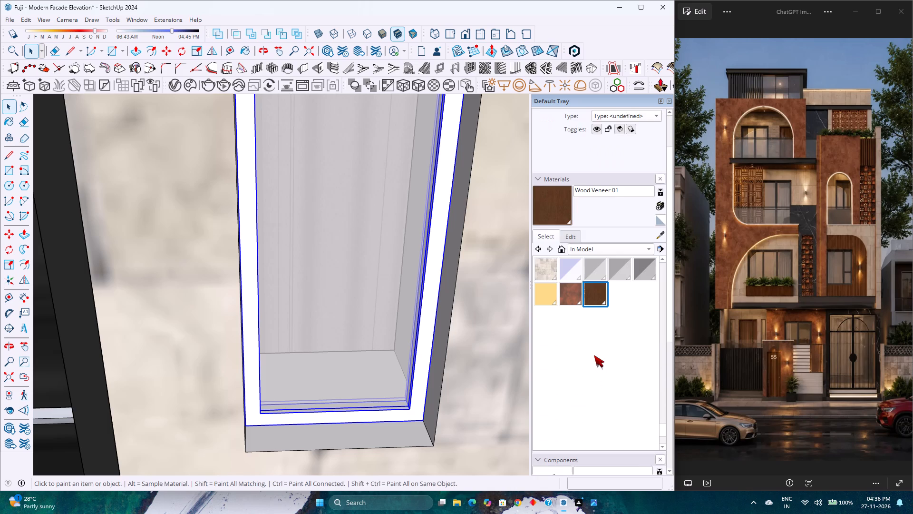
left_click(296, 412)
Paint the frame of the narrow window left of the entrance door with the same Wood Veneer 01 material.
scroll(389, 394, "down", 2)
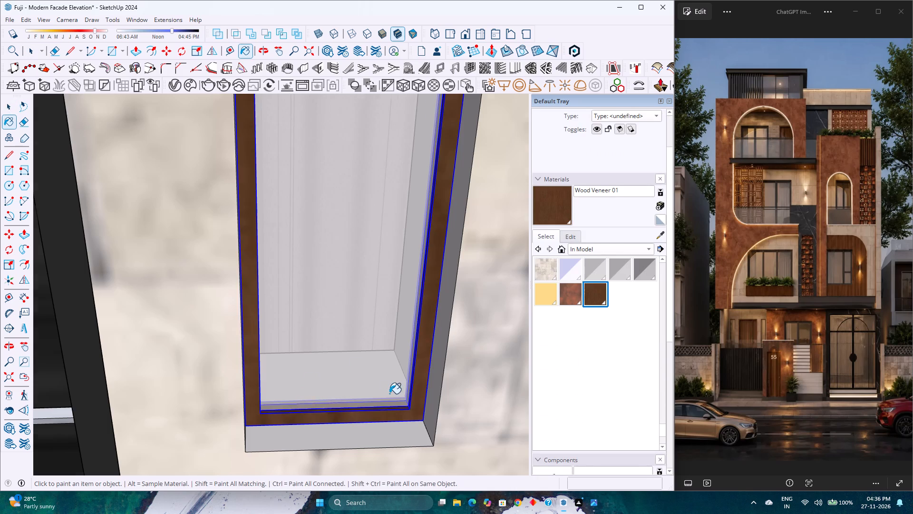
scroll(389, 394, "down", 19)
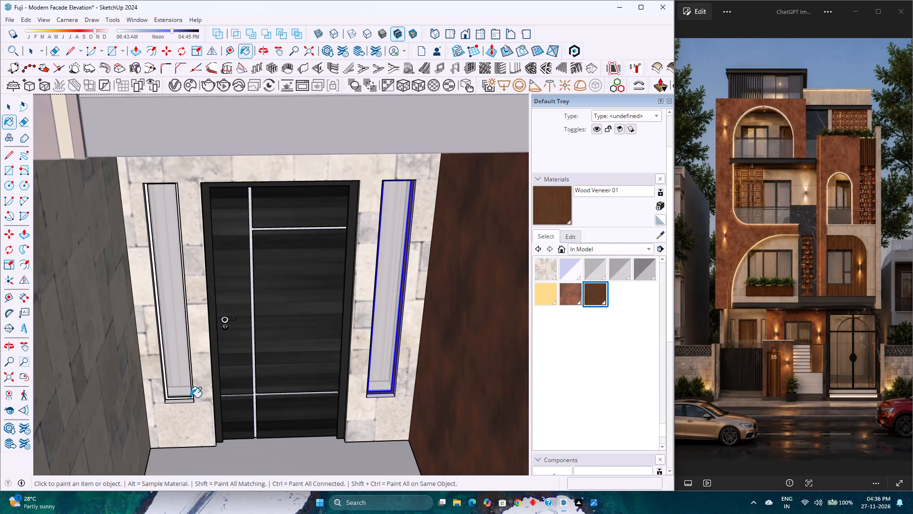
scroll(190, 397, "up", 4)
left_click(184, 399)
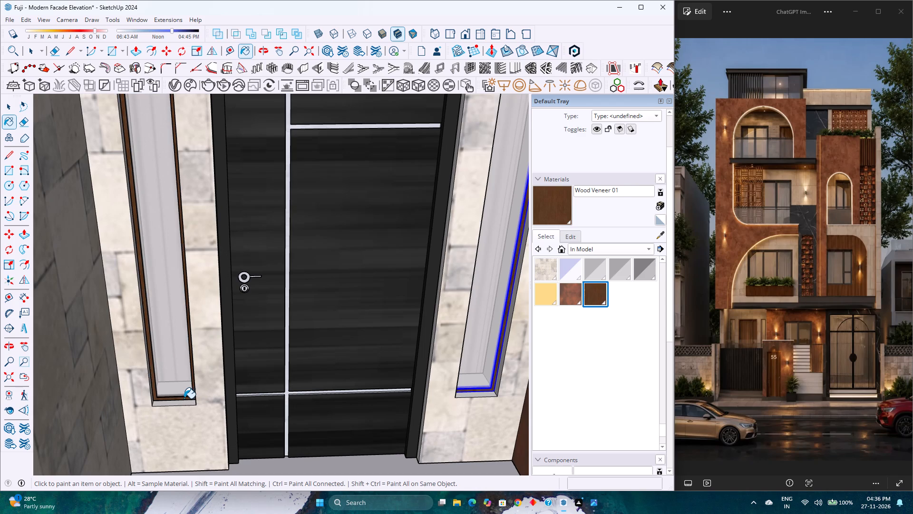
scroll(184, 398, "up", 9)
key("space")
middle_click(179, 404)
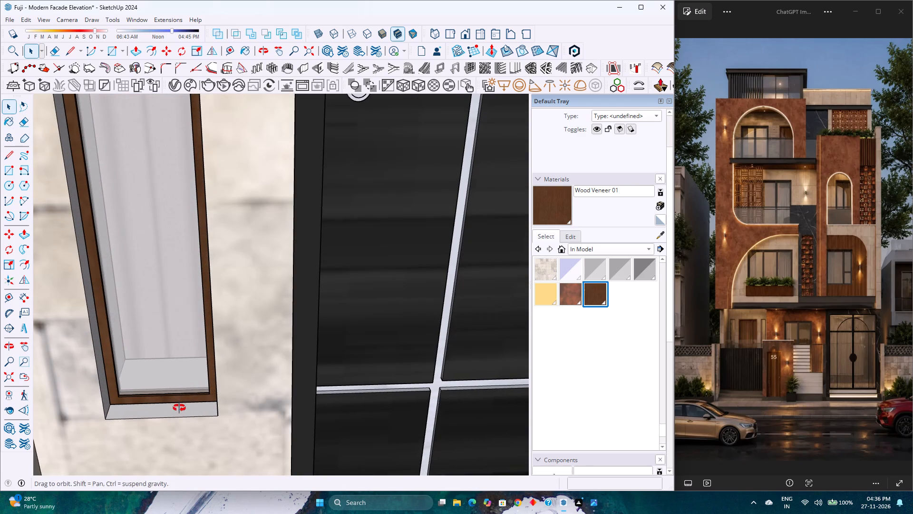
middle_click(179, 407)
Return to the full front view, exit group editing and save the model.
scroll(188, 385, "down", 7)
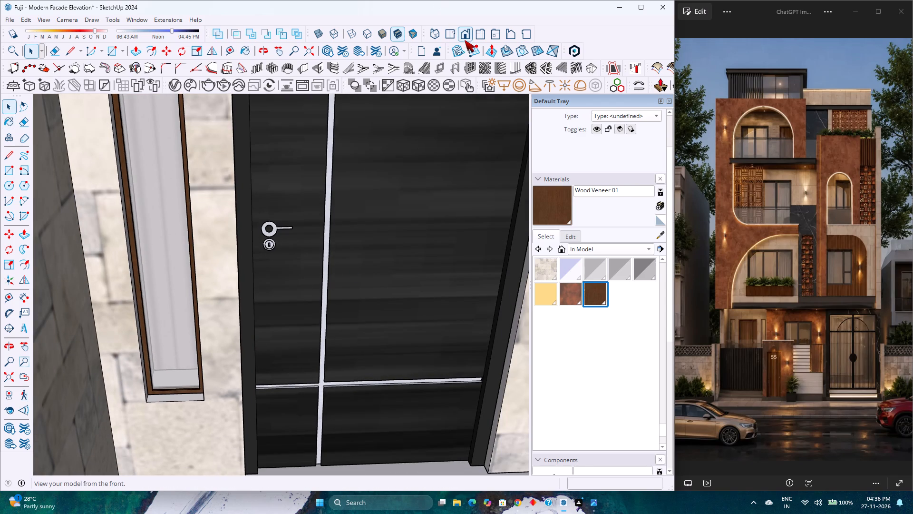
left_click(465, 40)
left_click(8, 381)
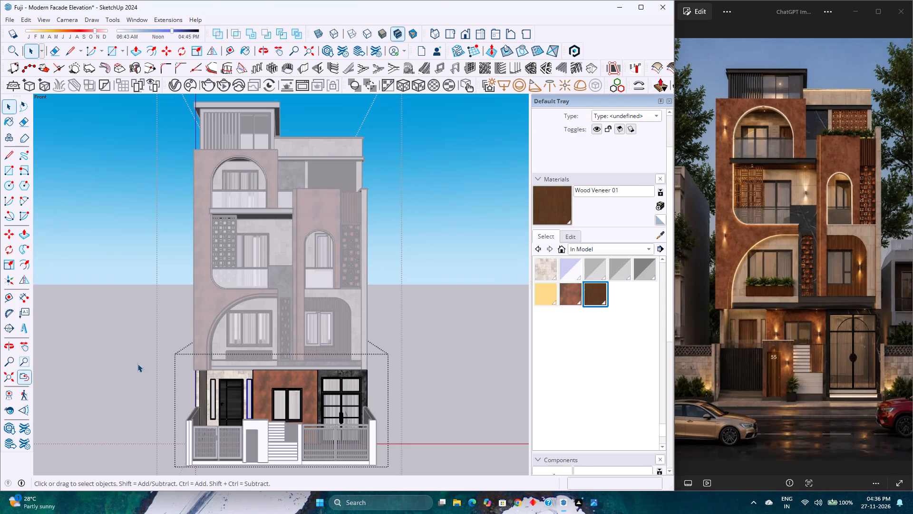
double_click(464, 301)
left_click(463, 301)
key("ctrl+s")
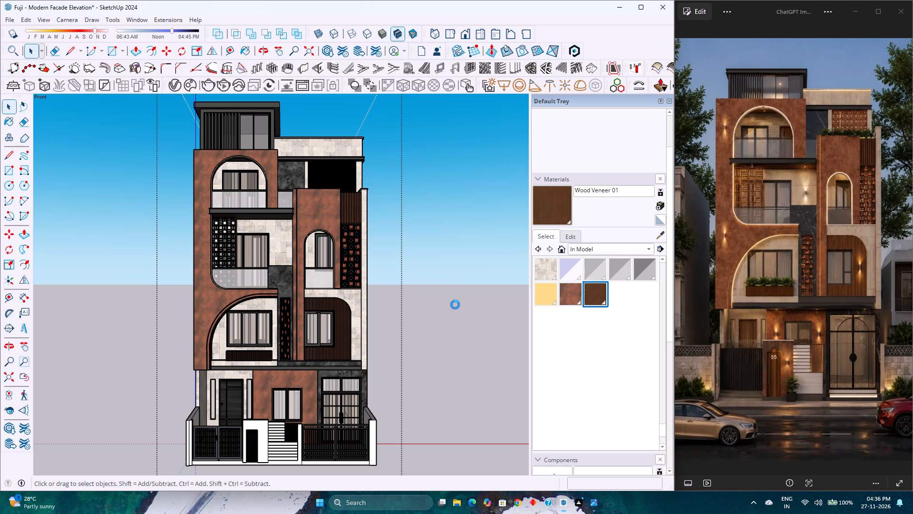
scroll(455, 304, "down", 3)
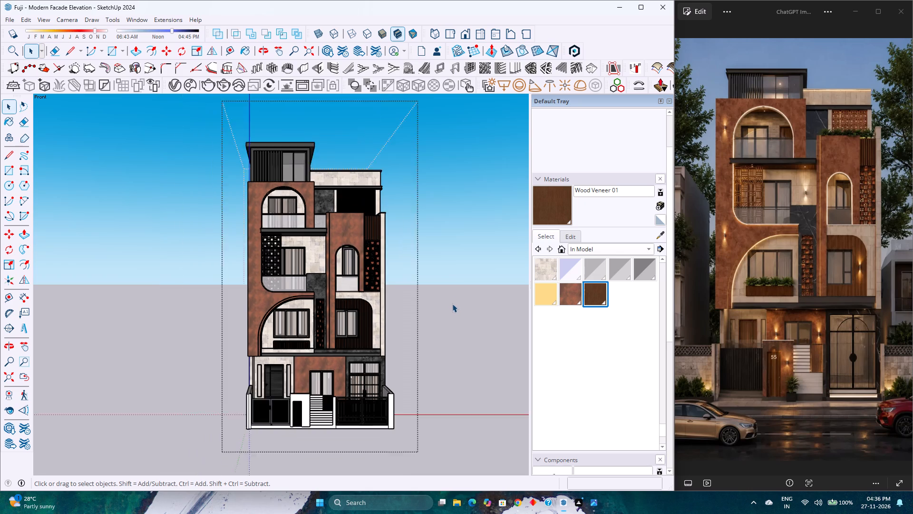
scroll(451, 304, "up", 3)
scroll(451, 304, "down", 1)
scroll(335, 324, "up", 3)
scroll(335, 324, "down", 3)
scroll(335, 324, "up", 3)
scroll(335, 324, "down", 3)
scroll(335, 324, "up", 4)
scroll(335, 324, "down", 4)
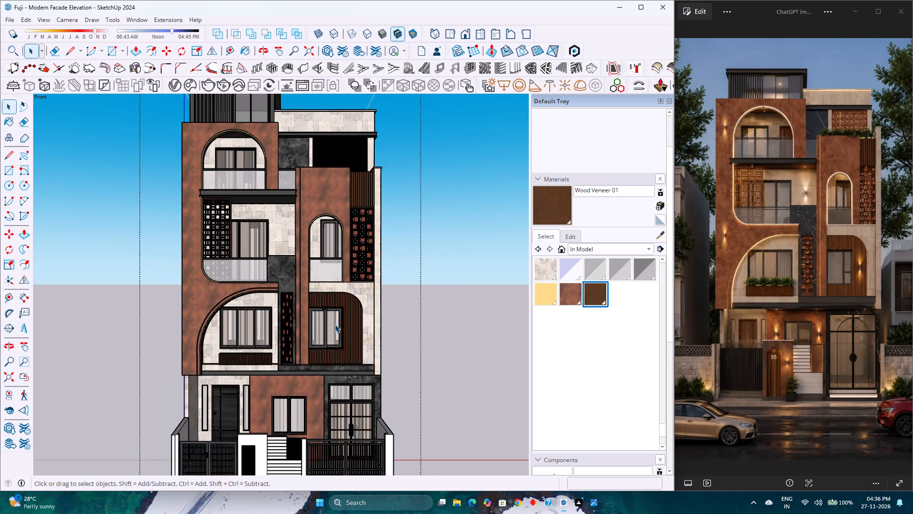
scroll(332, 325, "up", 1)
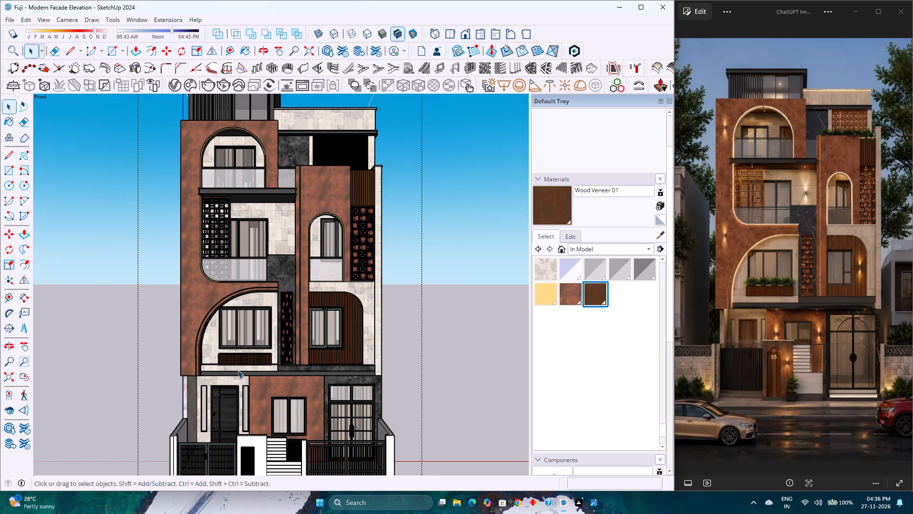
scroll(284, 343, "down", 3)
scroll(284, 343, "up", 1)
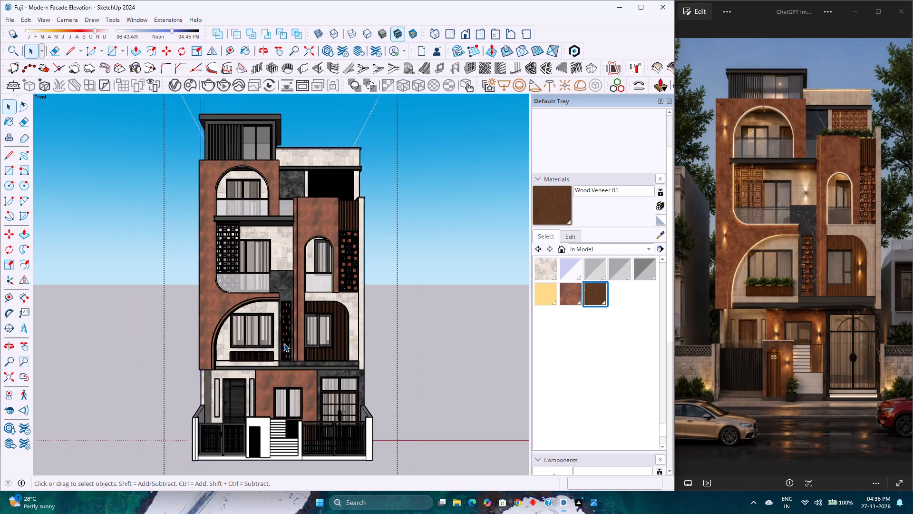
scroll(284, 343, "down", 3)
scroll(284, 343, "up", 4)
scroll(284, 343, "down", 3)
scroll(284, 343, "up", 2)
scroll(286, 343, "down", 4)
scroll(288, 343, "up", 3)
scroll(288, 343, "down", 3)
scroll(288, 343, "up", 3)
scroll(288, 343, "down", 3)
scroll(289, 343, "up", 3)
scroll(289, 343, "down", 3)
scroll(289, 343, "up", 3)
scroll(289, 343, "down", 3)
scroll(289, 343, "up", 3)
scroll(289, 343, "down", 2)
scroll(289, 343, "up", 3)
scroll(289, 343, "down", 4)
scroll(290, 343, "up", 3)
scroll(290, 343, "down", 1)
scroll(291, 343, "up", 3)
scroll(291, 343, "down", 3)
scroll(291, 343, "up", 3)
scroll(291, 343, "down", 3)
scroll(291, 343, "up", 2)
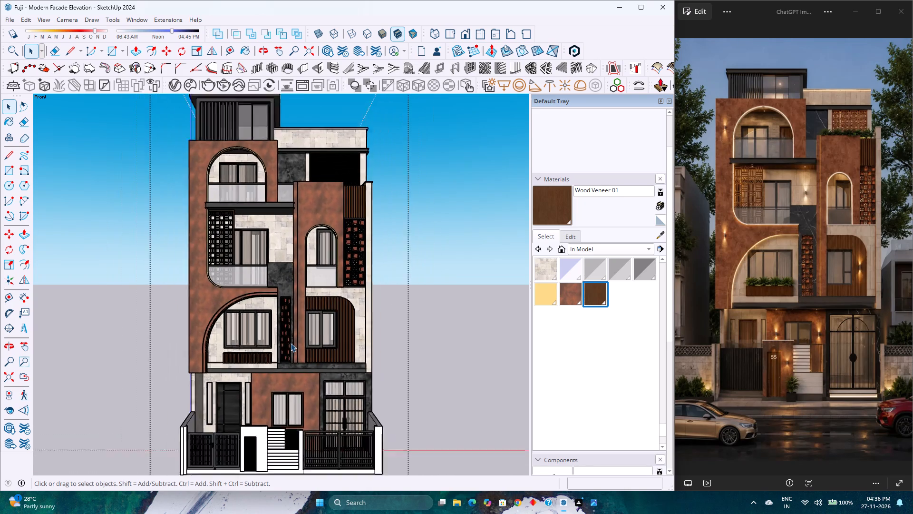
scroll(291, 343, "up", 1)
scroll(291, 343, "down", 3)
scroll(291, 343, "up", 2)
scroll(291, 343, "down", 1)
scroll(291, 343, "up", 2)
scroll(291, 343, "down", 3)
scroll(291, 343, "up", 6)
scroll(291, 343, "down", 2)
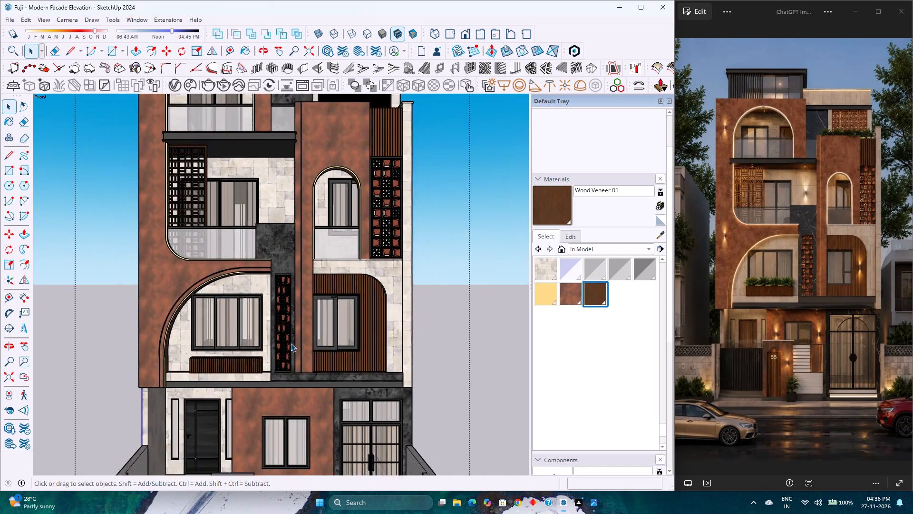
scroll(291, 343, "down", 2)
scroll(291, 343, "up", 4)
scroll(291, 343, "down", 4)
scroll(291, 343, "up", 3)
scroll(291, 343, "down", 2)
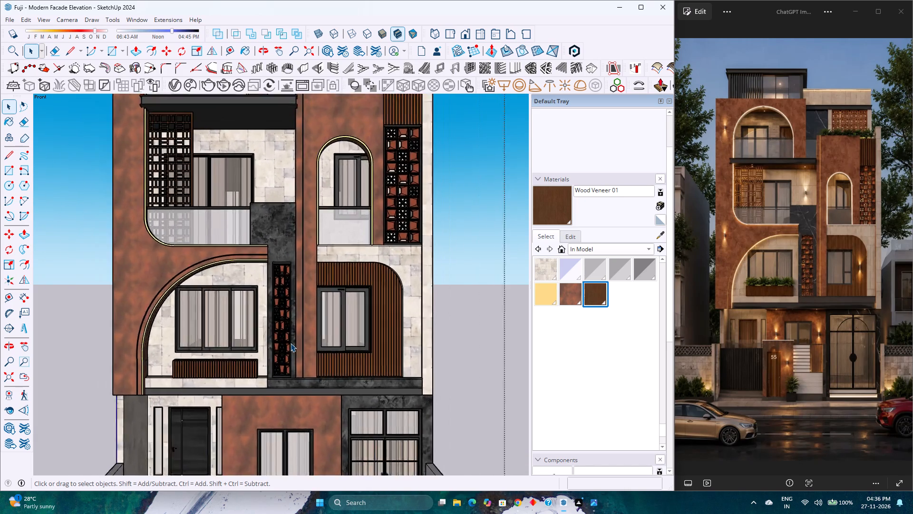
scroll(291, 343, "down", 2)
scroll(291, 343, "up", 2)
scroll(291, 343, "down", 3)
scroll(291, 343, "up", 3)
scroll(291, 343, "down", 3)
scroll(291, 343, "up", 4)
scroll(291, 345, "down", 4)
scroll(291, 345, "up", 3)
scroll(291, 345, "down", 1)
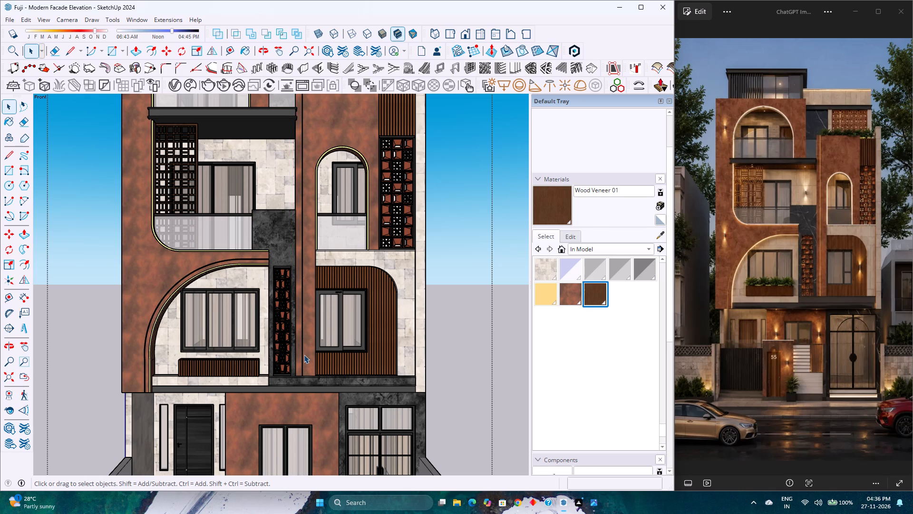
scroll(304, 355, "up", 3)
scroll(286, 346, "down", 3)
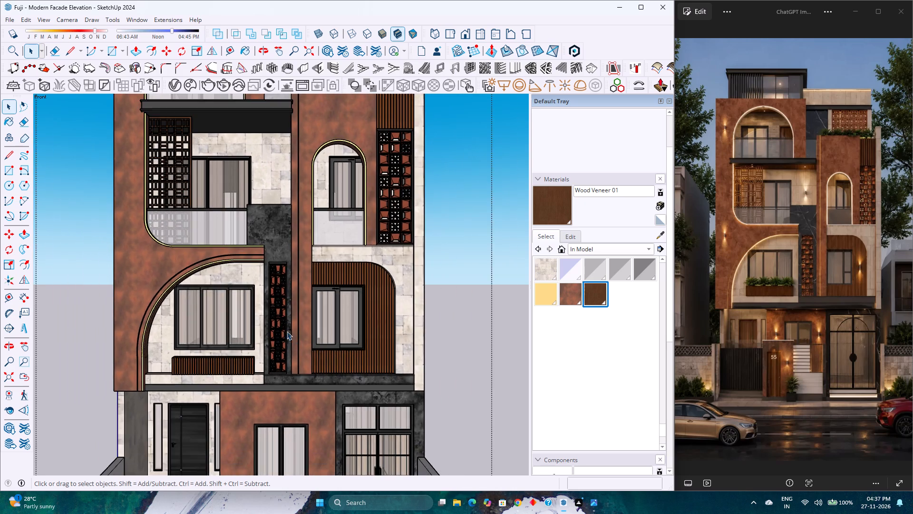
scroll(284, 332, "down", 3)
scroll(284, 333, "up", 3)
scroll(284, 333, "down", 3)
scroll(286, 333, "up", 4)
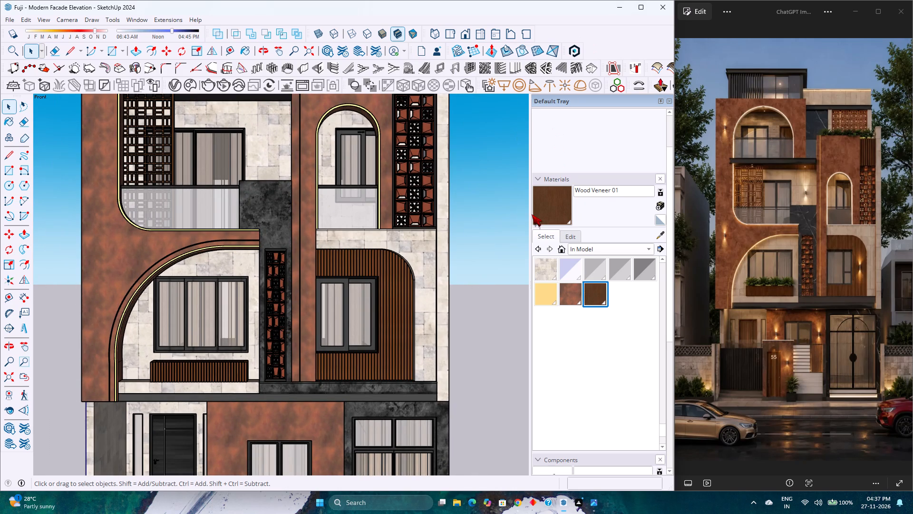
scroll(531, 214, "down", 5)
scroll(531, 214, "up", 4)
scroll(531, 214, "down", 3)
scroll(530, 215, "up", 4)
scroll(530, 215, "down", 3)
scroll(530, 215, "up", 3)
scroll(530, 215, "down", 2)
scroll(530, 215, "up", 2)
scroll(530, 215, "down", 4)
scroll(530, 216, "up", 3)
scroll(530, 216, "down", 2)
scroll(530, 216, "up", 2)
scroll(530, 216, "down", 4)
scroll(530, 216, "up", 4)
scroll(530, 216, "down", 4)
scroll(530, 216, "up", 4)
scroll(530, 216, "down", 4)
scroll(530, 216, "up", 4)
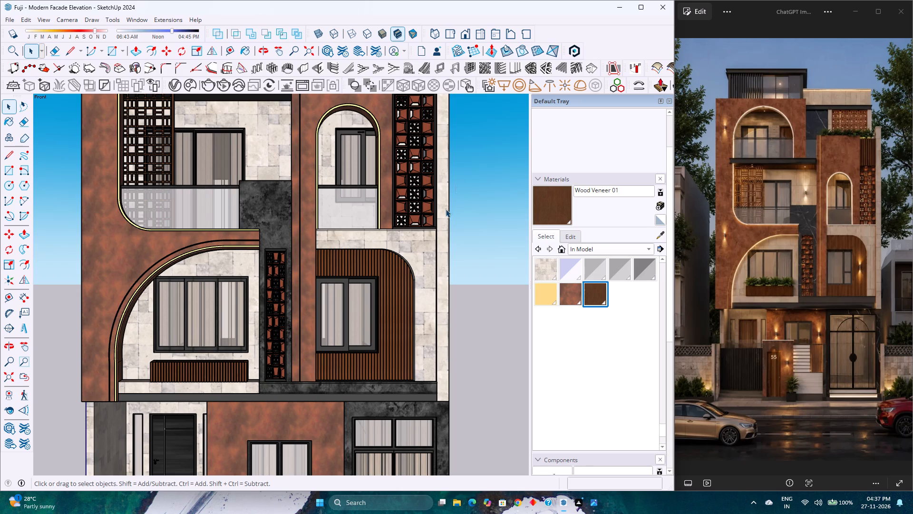
Select the upper-floor facade group and examine it from the building's right side and from the front.
left_click(444, 210)
scroll(441, 211, "down", 2)
scroll(441, 211, "up", 2)
scroll(441, 211, "down", 5)
middle_click_drag(442, 218, 311, 250)
scroll(311, 250, "down", 2)
scroll(311, 250, "up", 2)
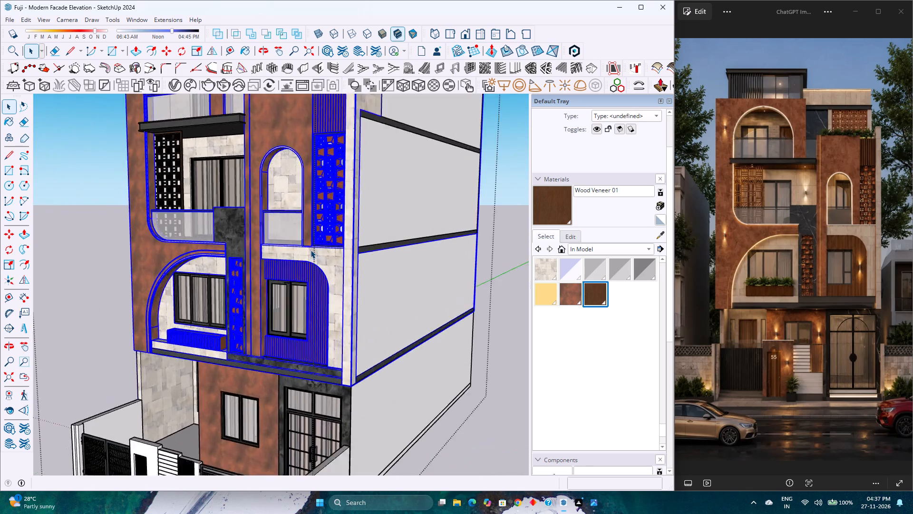
scroll(311, 250, "up", 2)
scroll(311, 250, "down", 4)
scroll(311, 250, "up", 4)
scroll(311, 250, "down", 4)
scroll(311, 250, "up", 1)
middle_click_drag(309, 251, 305, 265)
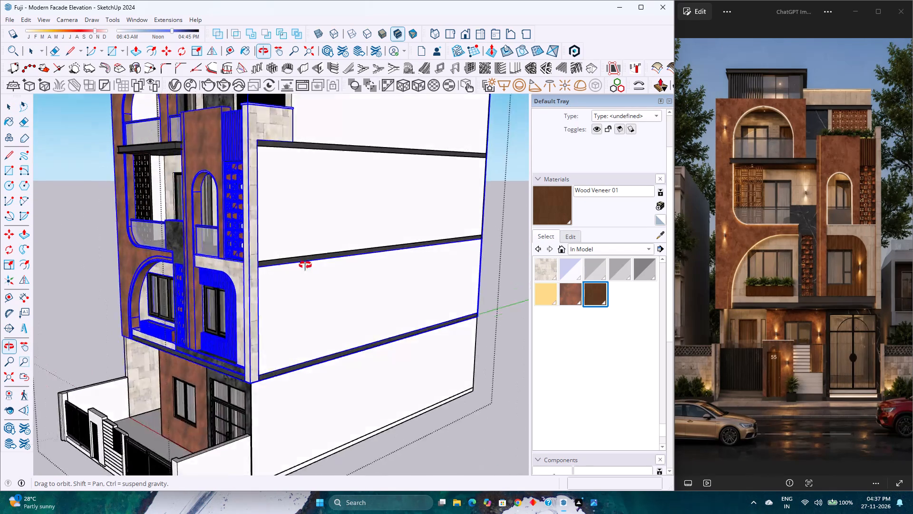
middle_click_drag(305, 265, 403, 271)
scroll(373, 272, "down", 3)
scroll(373, 272, "up", 5)
scroll(373, 272, "down", 4)
scroll(373, 272, "up", 3)
scroll(373, 272, "down", 2)
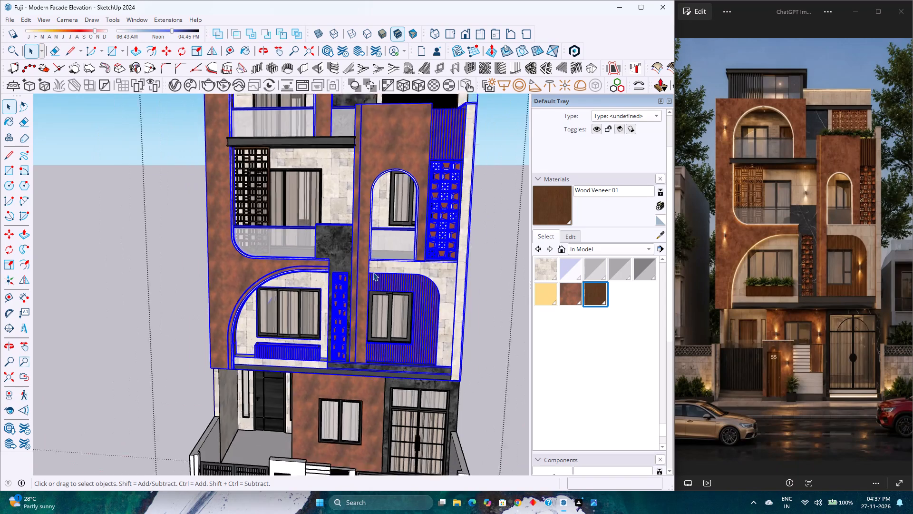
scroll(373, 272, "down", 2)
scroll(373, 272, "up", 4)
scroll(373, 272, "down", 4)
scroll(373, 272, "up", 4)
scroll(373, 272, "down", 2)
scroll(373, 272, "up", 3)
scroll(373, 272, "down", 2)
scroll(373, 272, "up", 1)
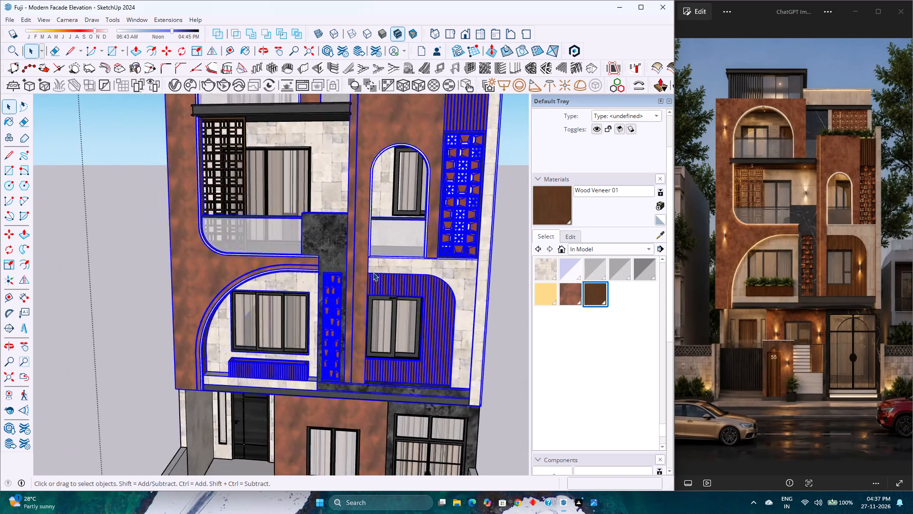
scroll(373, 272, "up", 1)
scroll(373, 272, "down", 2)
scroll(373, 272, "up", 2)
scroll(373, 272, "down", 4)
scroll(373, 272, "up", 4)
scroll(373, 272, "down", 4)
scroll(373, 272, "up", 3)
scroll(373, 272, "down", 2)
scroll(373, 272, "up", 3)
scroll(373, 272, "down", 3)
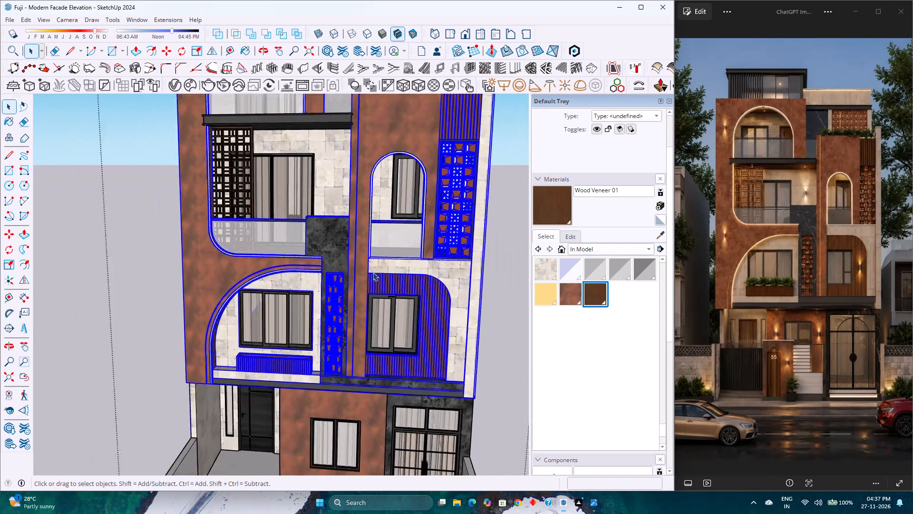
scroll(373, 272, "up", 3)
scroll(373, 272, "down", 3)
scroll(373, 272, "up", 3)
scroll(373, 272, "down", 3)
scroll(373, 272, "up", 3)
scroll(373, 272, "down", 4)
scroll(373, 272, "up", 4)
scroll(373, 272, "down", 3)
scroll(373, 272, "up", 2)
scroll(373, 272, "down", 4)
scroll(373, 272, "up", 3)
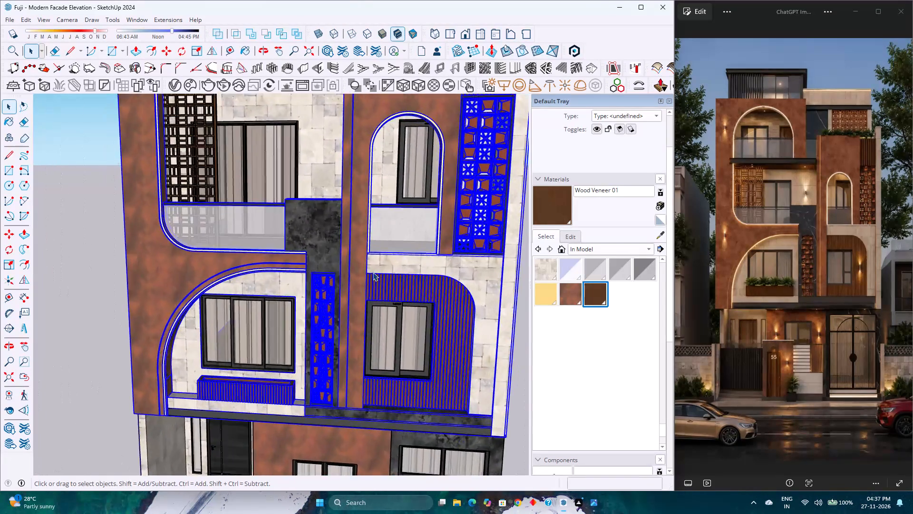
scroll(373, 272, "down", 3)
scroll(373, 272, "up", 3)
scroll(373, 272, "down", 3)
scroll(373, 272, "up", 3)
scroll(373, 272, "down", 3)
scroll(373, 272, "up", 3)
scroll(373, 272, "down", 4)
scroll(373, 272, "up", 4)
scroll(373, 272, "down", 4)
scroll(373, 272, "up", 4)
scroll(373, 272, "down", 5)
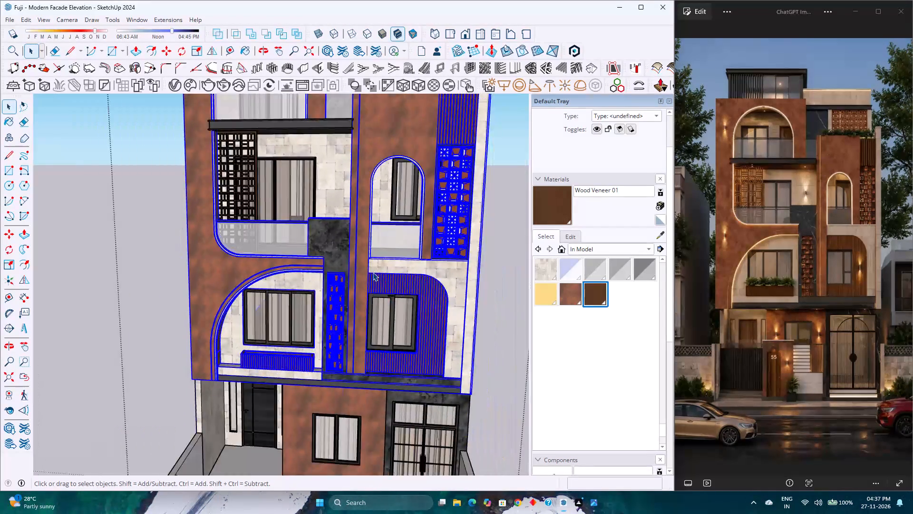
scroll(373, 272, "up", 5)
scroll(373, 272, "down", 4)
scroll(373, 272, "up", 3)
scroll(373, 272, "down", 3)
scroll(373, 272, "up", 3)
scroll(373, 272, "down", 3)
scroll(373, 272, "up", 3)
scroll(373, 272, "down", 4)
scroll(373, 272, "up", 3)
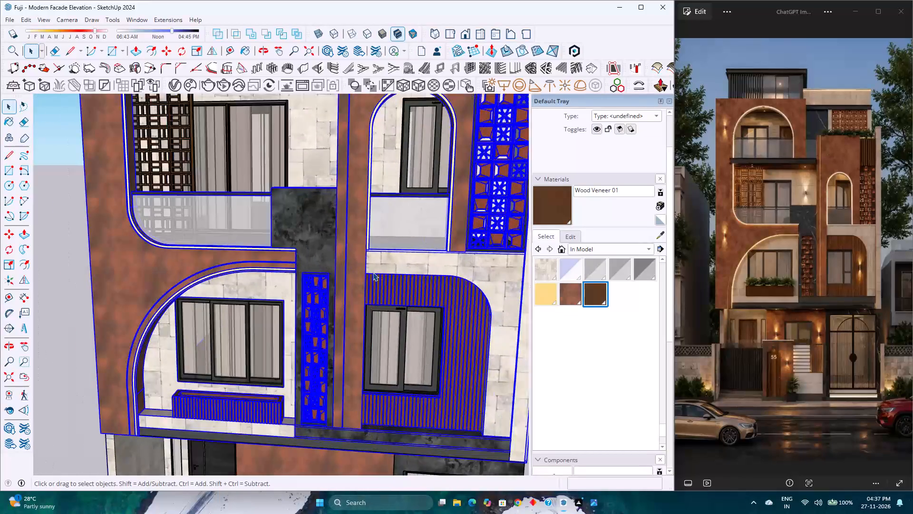
Deselect the upper-floor facade group and view the whole building from the front.
scroll(373, 272, "up", 1)
scroll(373, 272, "down", 4)
scroll(373, 272, "up", 3)
scroll(373, 272, "down", 4)
scroll(373, 272, "up", 3)
scroll(373, 272, "down", 3)
scroll(373, 272, "up", 3)
scroll(373, 272, "down", 3)
scroll(373, 272, "up", 3)
scroll(373, 272, "down", 14)
left_click(457, 272)
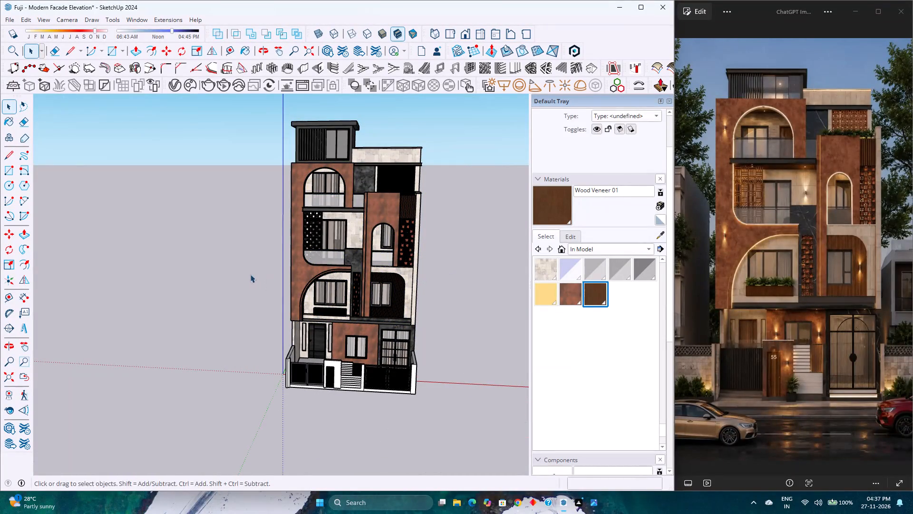
left_click(465, 36)
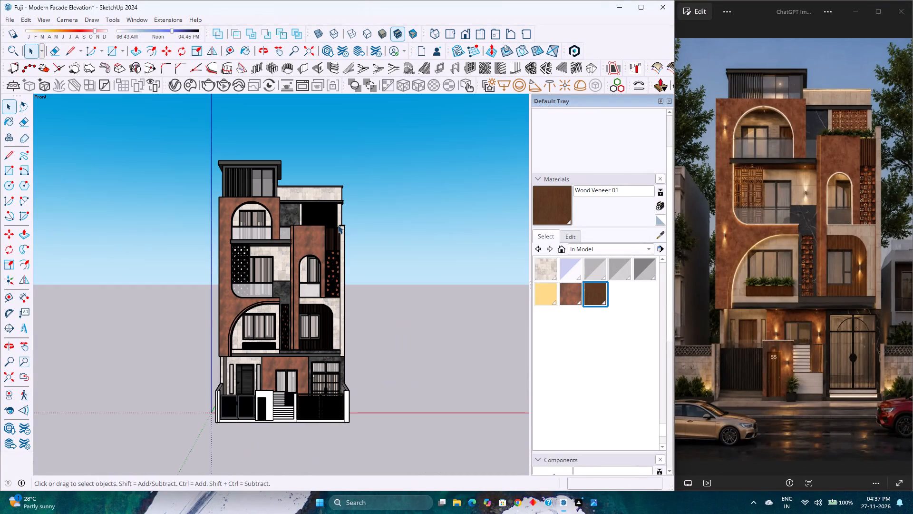
left_click(9, 379)
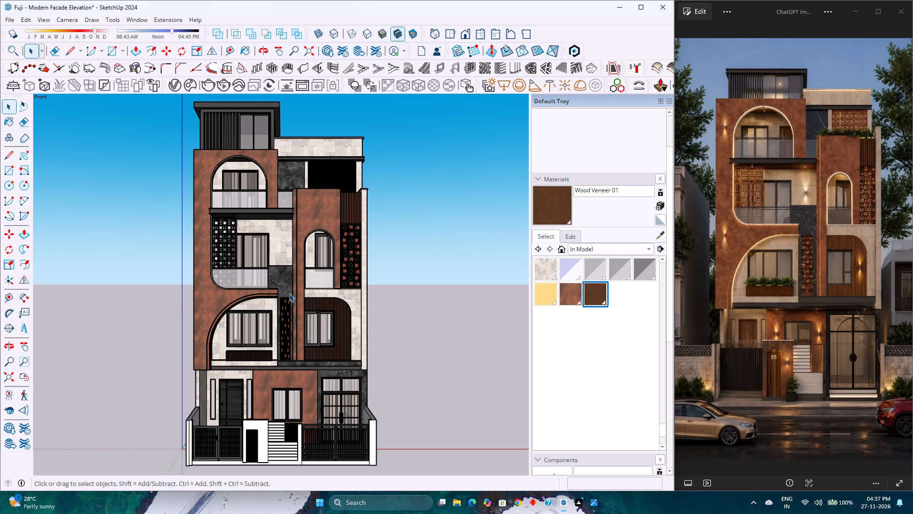
Examine the materials of the middle floors from the front, around the narrow perforated strip and the slatted wall beside it.
scroll(289, 296, "down", 2)
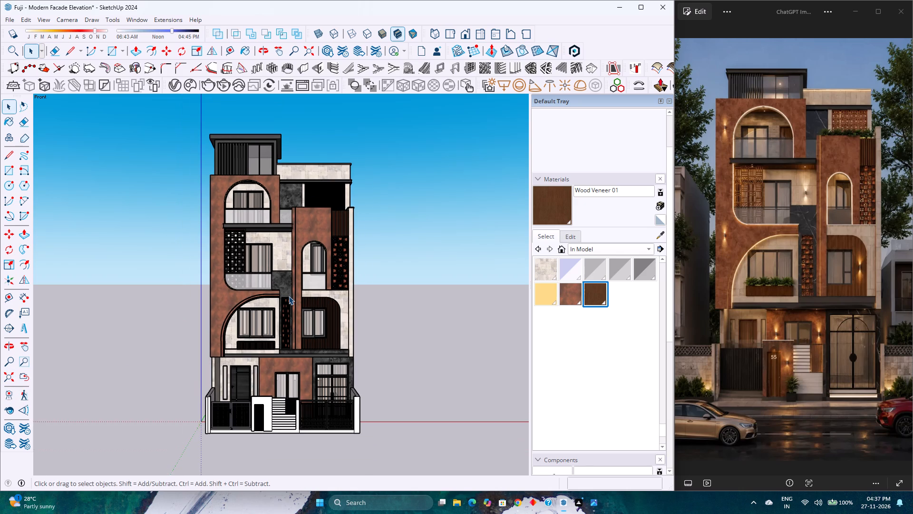
scroll(289, 296, "up", 6)
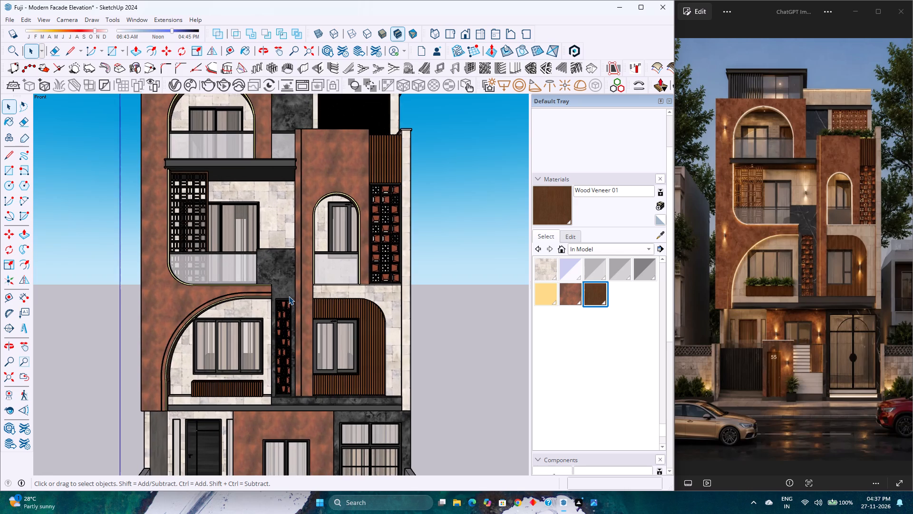
scroll(289, 296, "up", 2)
scroll(276, 369, "up", 3)
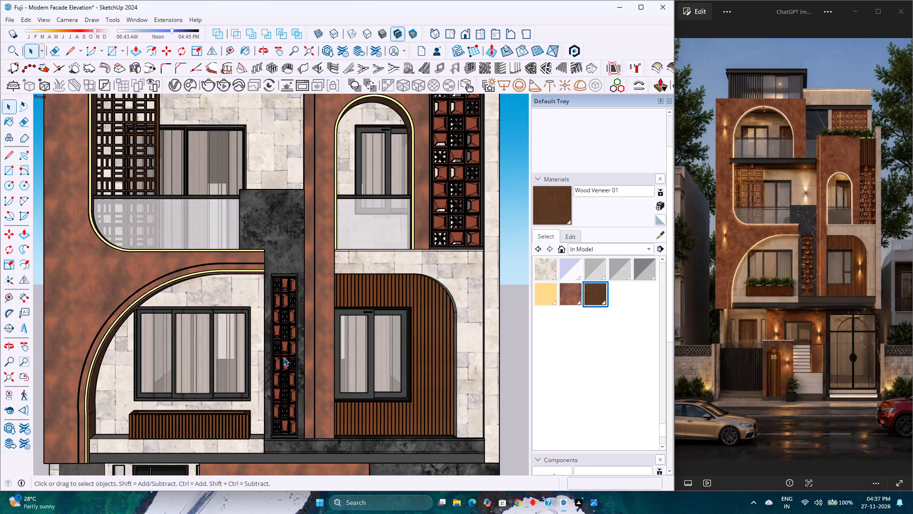
scroll(293, 337, "down", 8)
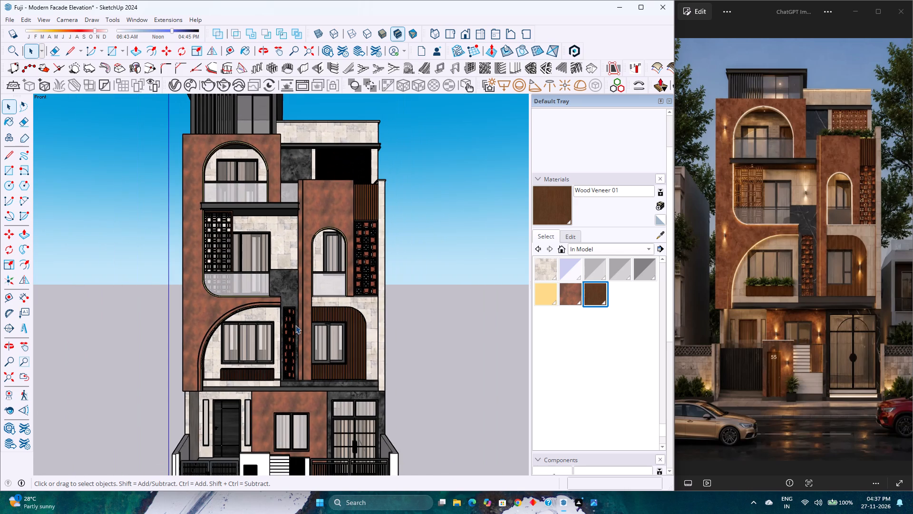
scroll(296, 314, "down", 2)
right_click_drag(297, 314, 304, 336)
left_click(459, 298)
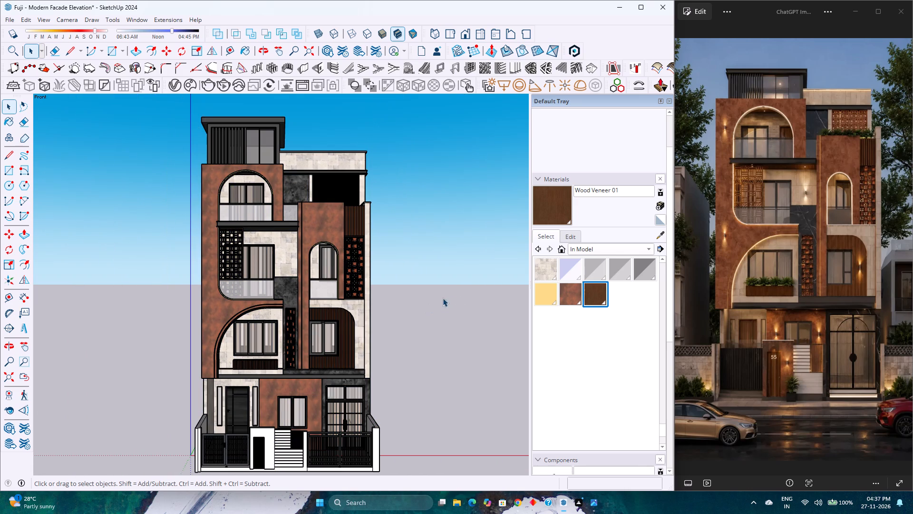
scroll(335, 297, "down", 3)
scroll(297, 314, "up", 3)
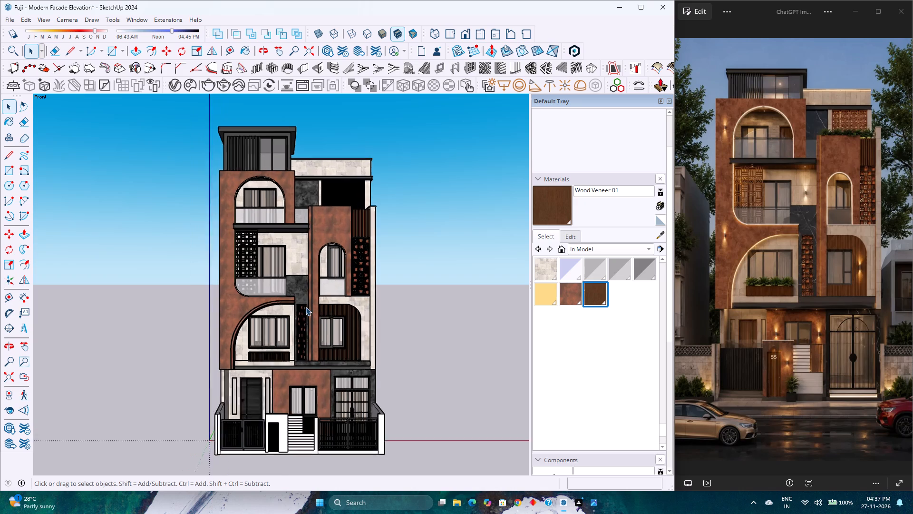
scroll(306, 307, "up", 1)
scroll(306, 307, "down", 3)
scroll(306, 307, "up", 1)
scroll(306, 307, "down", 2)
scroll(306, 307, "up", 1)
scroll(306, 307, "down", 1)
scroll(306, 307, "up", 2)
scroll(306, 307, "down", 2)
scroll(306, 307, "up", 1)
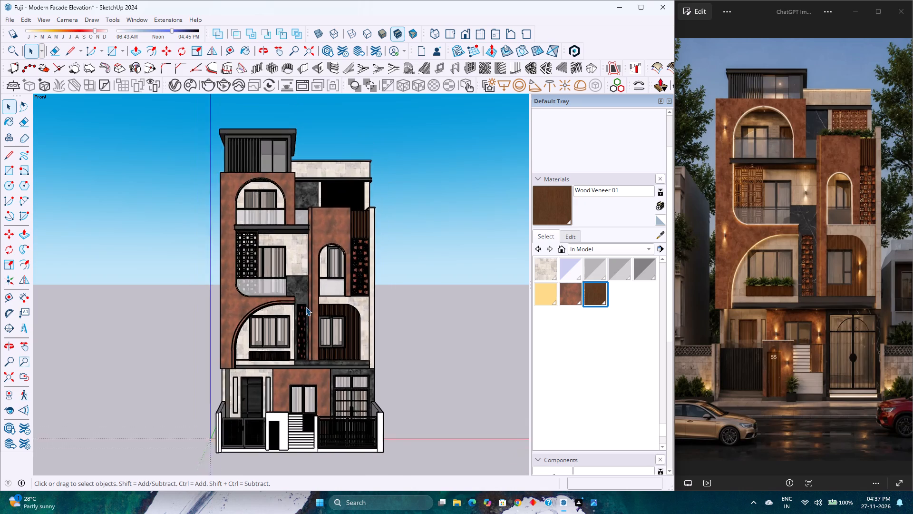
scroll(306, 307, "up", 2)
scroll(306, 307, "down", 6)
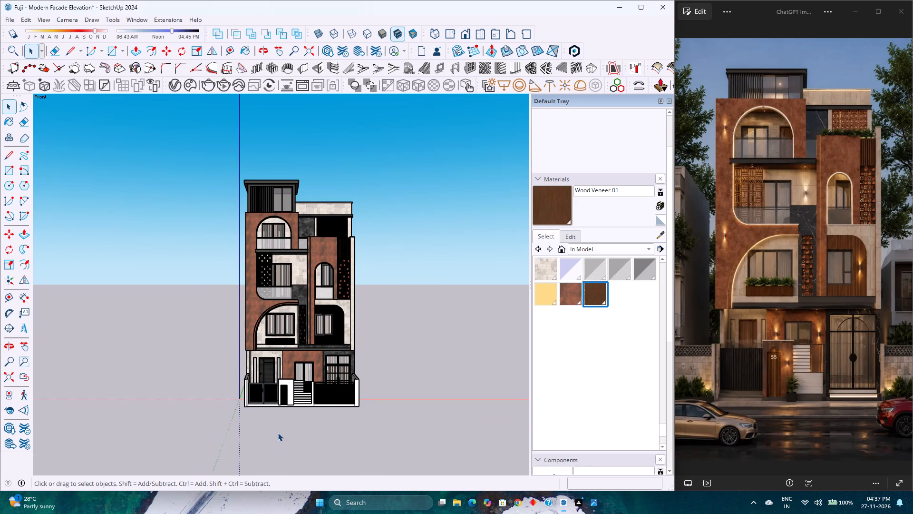
Inside the boundary wall group, paint the solid pillar beside the small entrance gate with Wax 02.
scroll(278, 433, "up", 3)
scroll(280, 386, "up", 3)
scroll(296, 342, "up", 3)
scroll(291, 382, "up", 3)
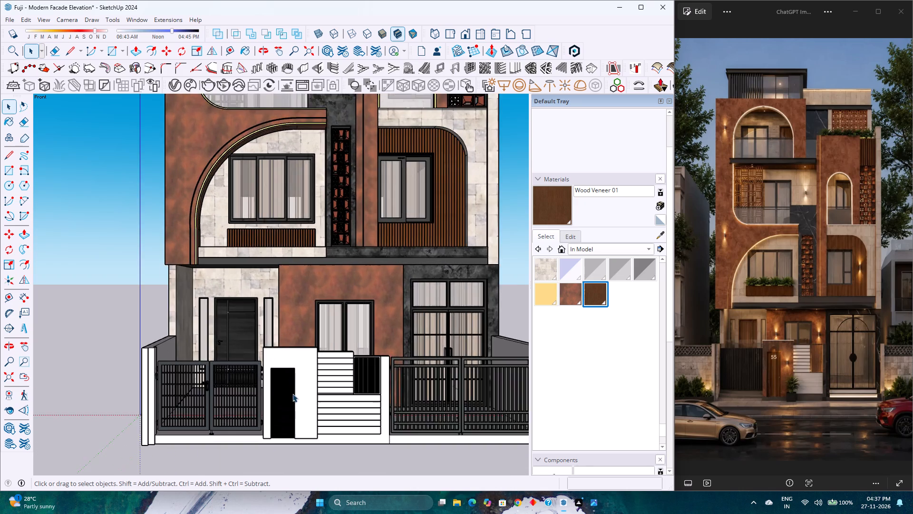
scroll(292, 394, "up", 8)
scroll(303, 411, "down", 2)
scroll(275, 456, "up", 5)
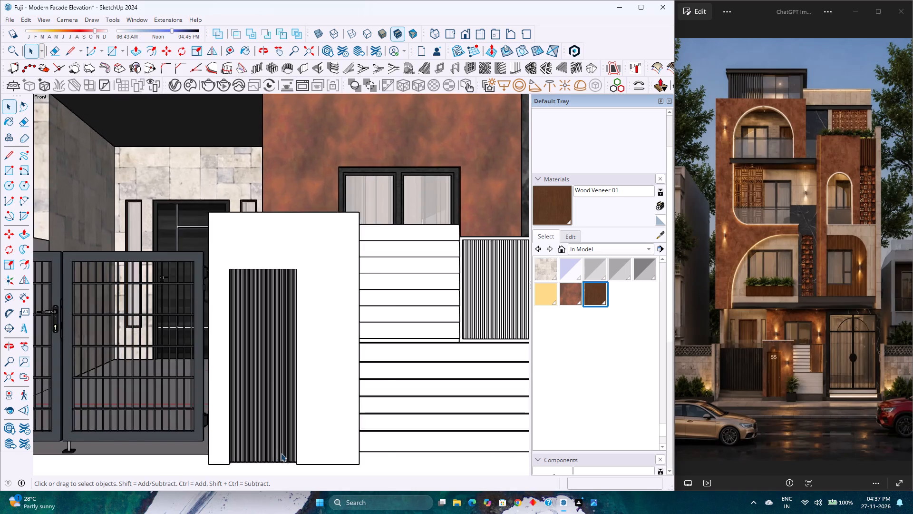
scroll(281, 453, "up", 2)
double_click(325, 395)
scroll(325, 395, "up", 2)
left_click(325, 395)
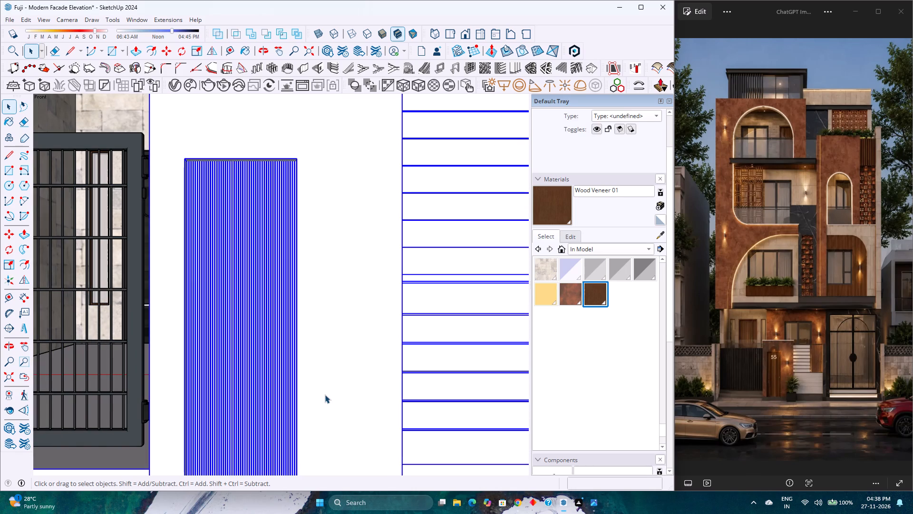
double_click(325, 395)
left_click(328, 392)
scroll(432, 337, "down", 3)
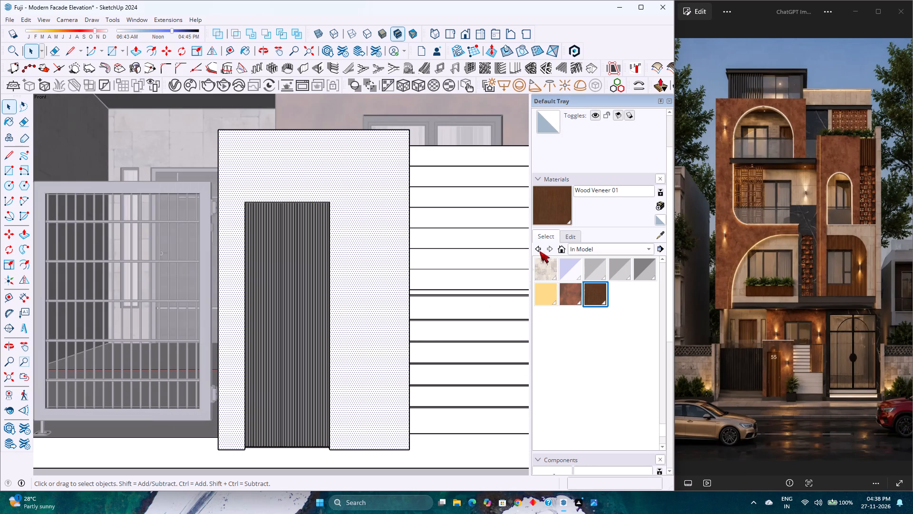
left_click(576, 297)
left_click(384, 257)
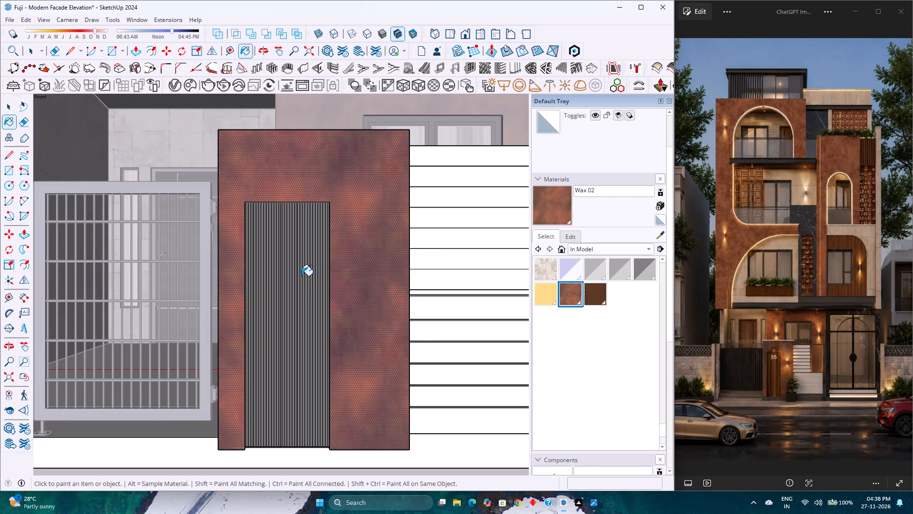
Paint the tall ribbed panel set into the boundary wall pillar with the same Wax 02 material.
left_click(301, 276)
scroll(301, 291, "up", 2)
middle_click_drag(301, 292, 291, 328)
scroll(295, 322, "down", 7)
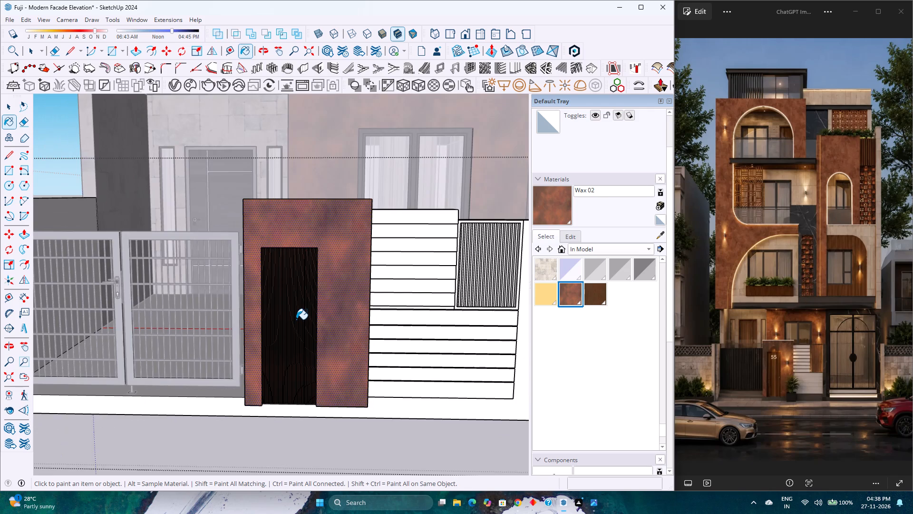
scroll(296, 319, "down", 9)
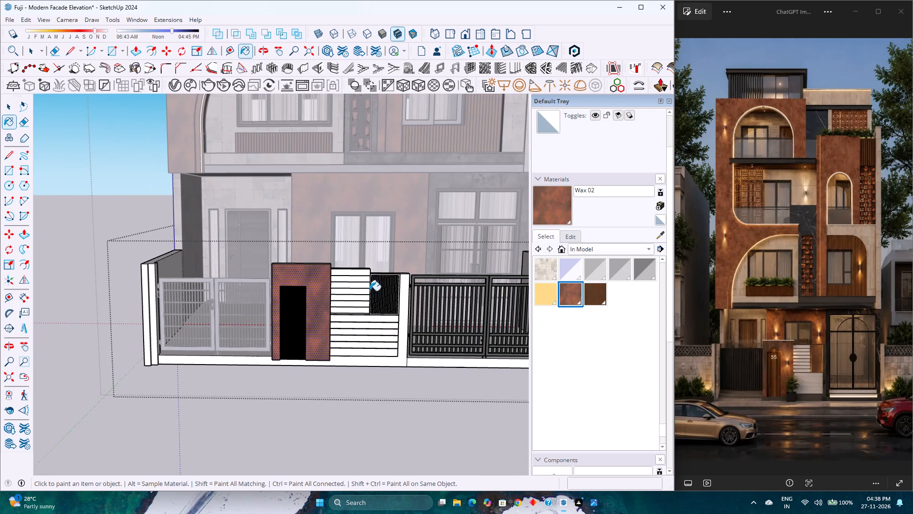
Paint the small vertical-slat panel at the end of the grooved boundary wall with Wax 02 and inspect it up close.
scroll(393, 295, "up", 16)
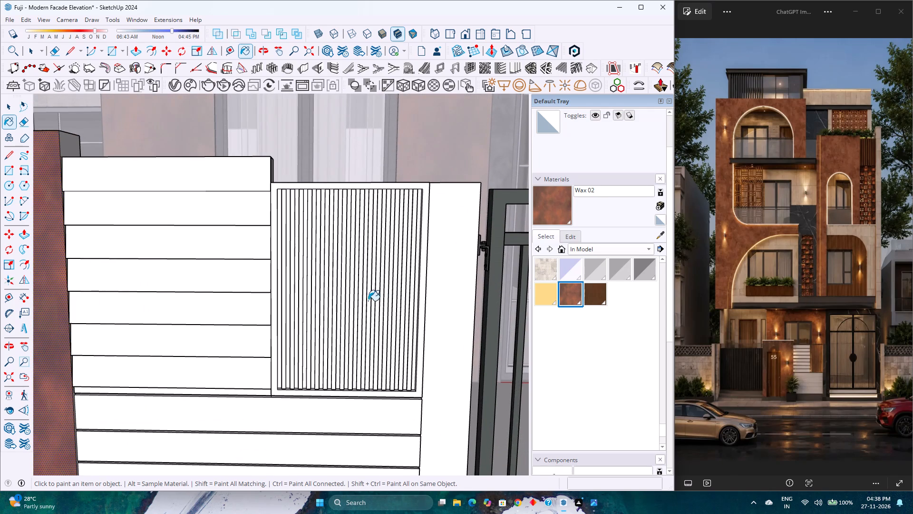
left_click(366, 301)
scroll(365, 301, "up", 2)
middle_click_drag(365, 301, 233, 411)
middle_click(233, 411)
scroll(288, 389, "up", 4)
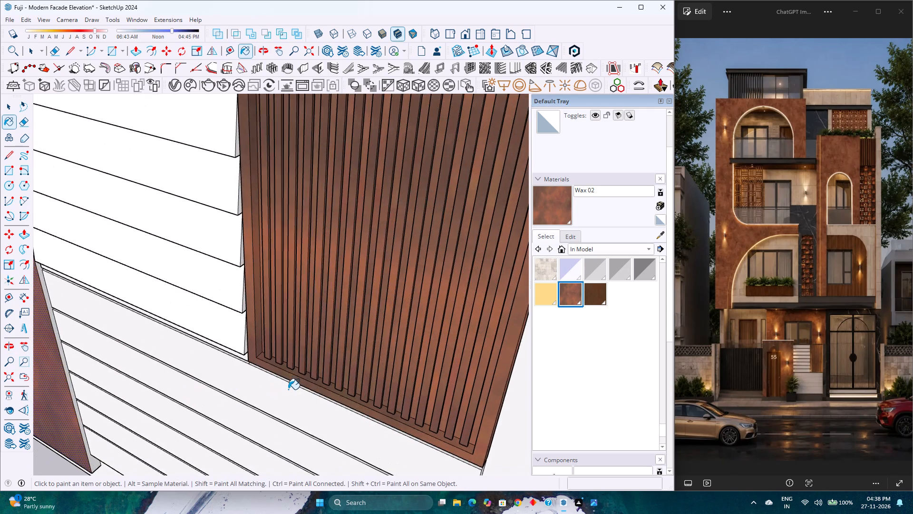
scroll(288, 389, "up", 4)
key("space")
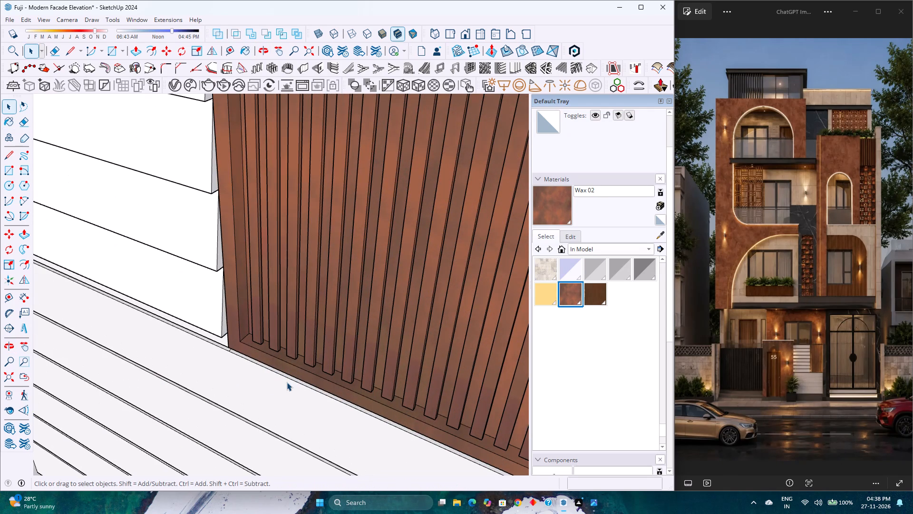
Exit the pillar's group, return to the full front view and save the model.
scroll(291, 384, "down", 20)
scroll(291, 384, "down", 4)
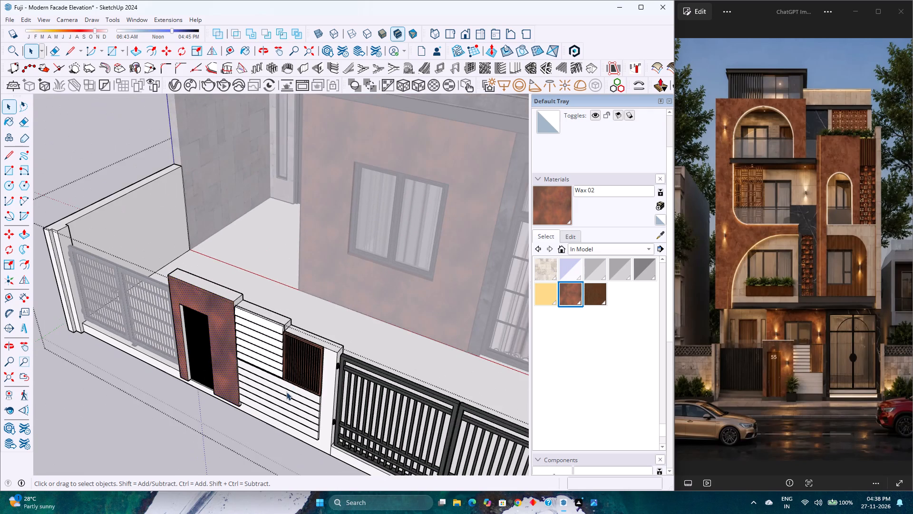
scroll(286, 392, "down", 6)
left_click(164, 440)
scroll(169, 435, "down", 2)
middle_click_drag(171, 434, 346, 345)
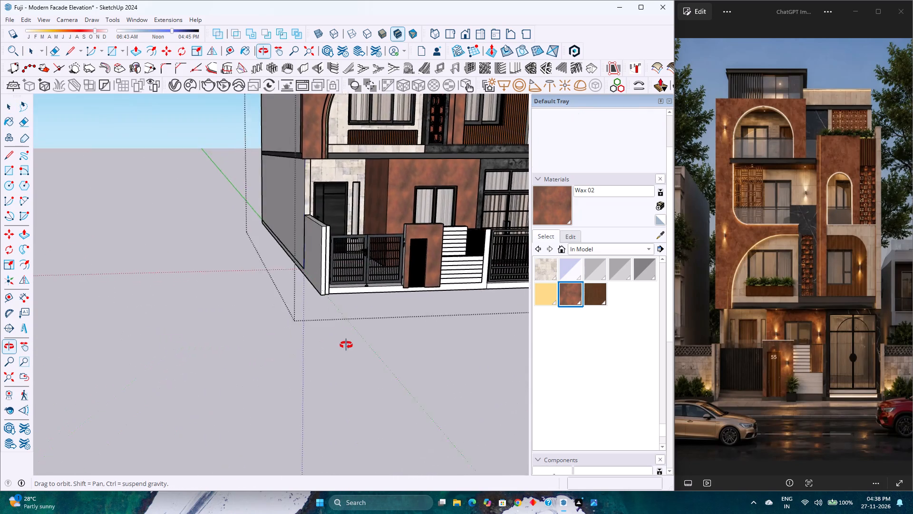
middle_click_drag(346, 345, 304, 350)
left_click(464, 35)
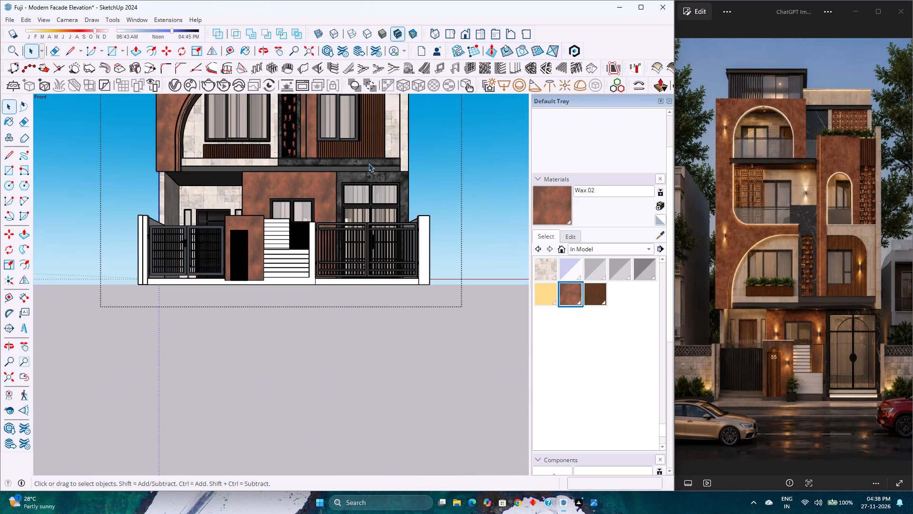
left_click(4, 384)
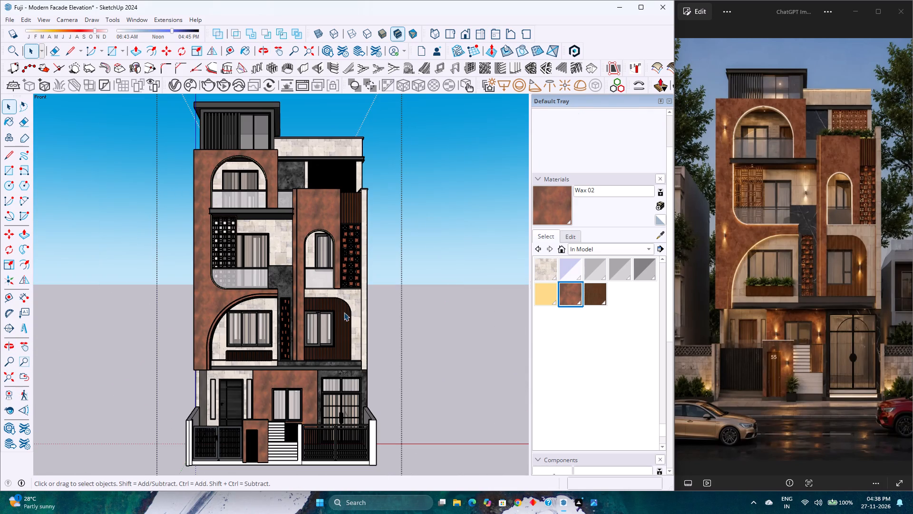
key("ctrl+s")
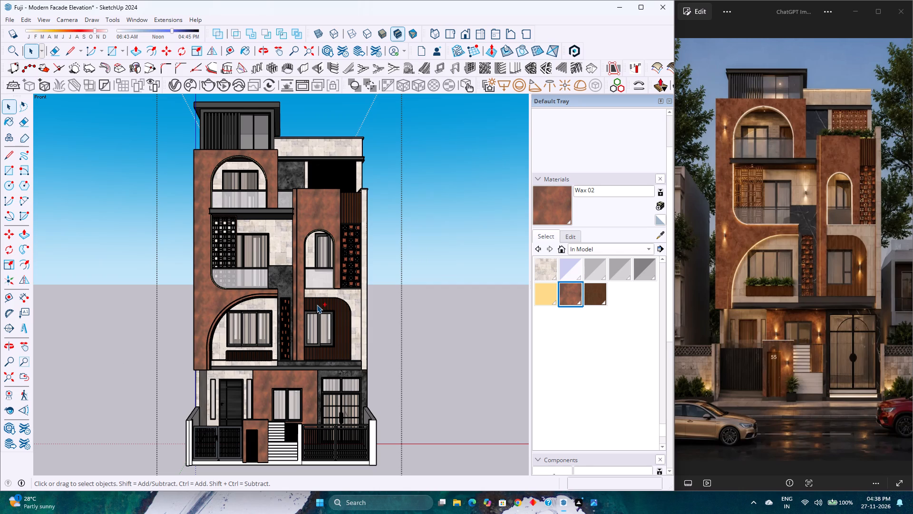
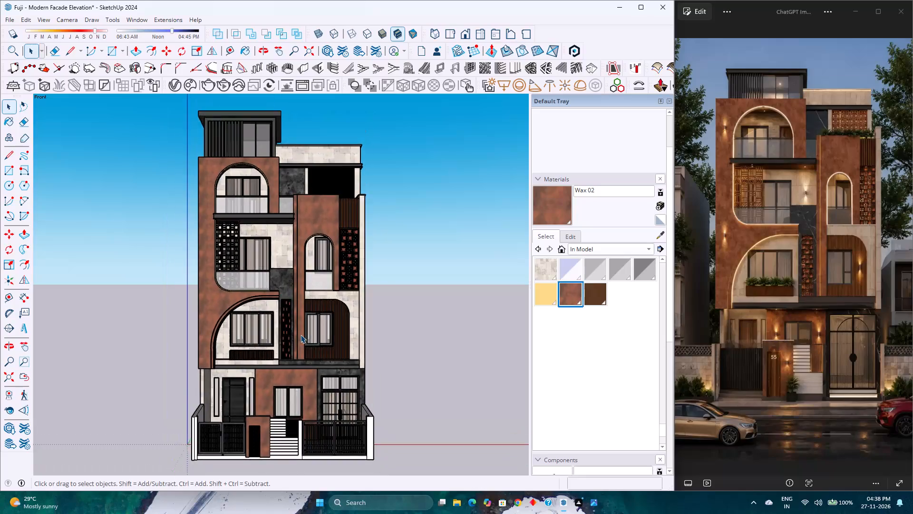
Examine the painted facade from the front, at an angle and close up, comparing its materials with the reference image.
scroll(301, 335, "down", 2)
scroll(301, 335, "up", 2)
scroll(301, 335, "down", 3)
scroll(301, 335, "up", 3)
scroll(301, 335, "down", 3)
scroll(301, 335, "up", 3)
scroll(301, 335, "down", 3)
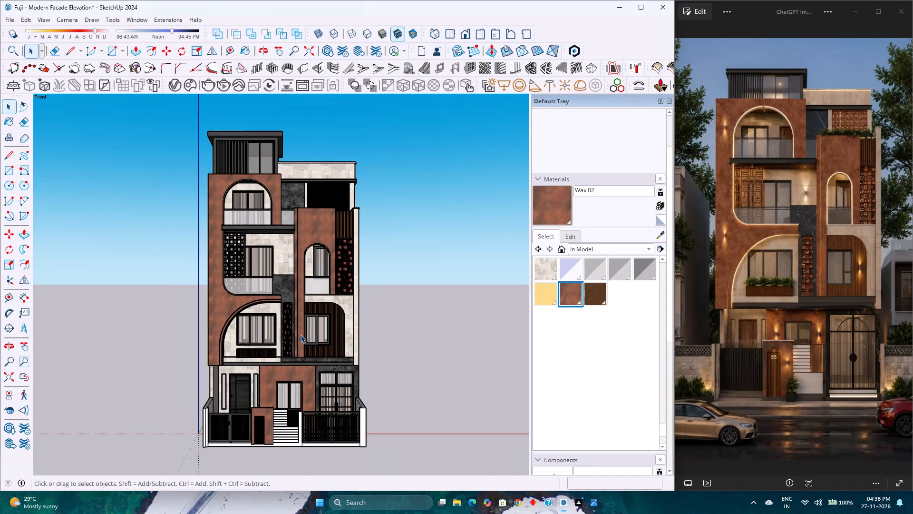
scroll(301, 335, "down", 3)
middle_click_drag(301, 335, 232, 338)
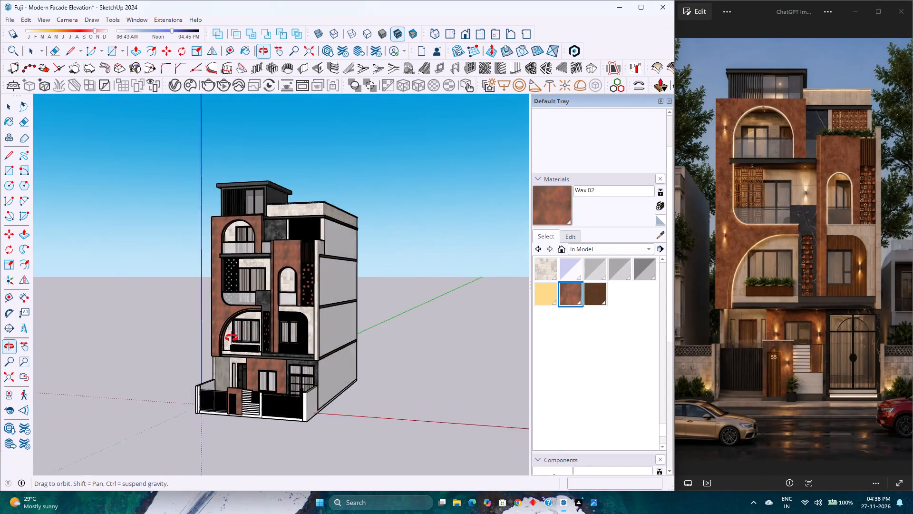
middle_click_drag(232, 338, 284, 333)
middle_click(279, 333)
scroll(275, 333, "up", 2)
scroll(275, 333, "down", 3)
scroll(275, 333, "up", 3)
scroll(275, 333, "down", 3)
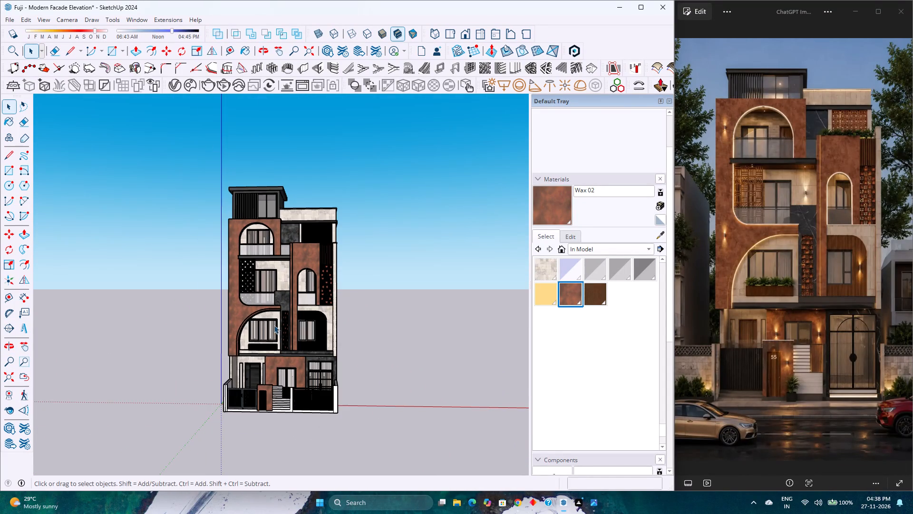
scroll(310, 282, "up", 2)
scroll(262, 305, "up", 7)
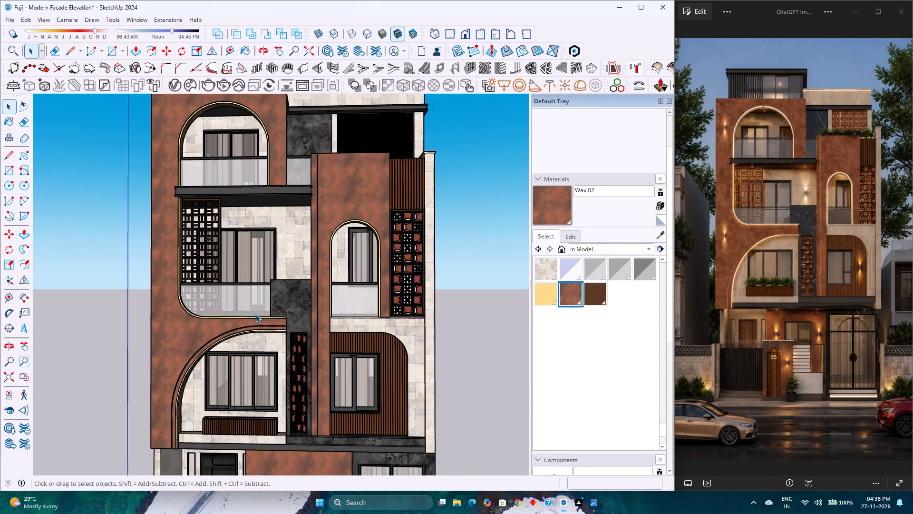
scroll(255, 314, "up", 2)
middle_click_drag(254, 316, 262, 314)
middle_click(262, 313)
scroll(262, 313, "down", 3)
scroll(258, 335, "up", 3)
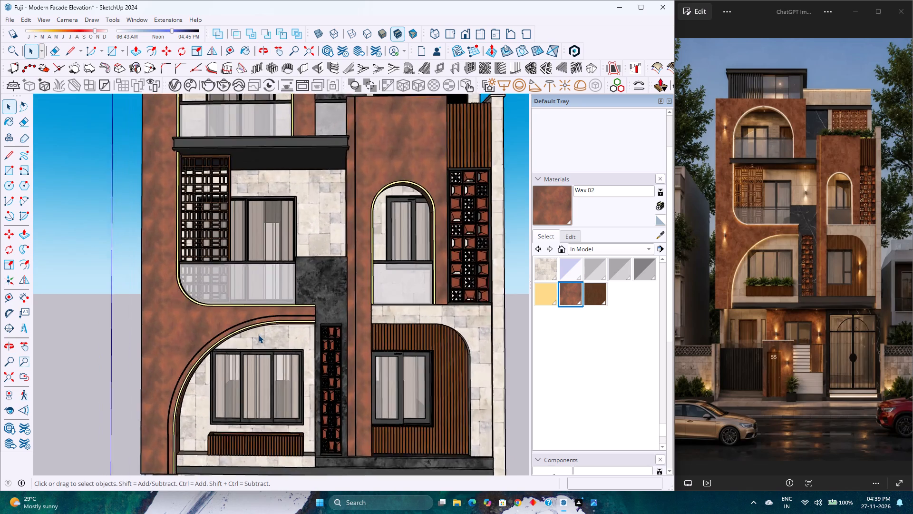
scroll(258, 335, "up", 2)
scroll(258, 335, "down", 4)
scroll(258, 335, "up", 2)
scroll(258, 335, "down", 2)
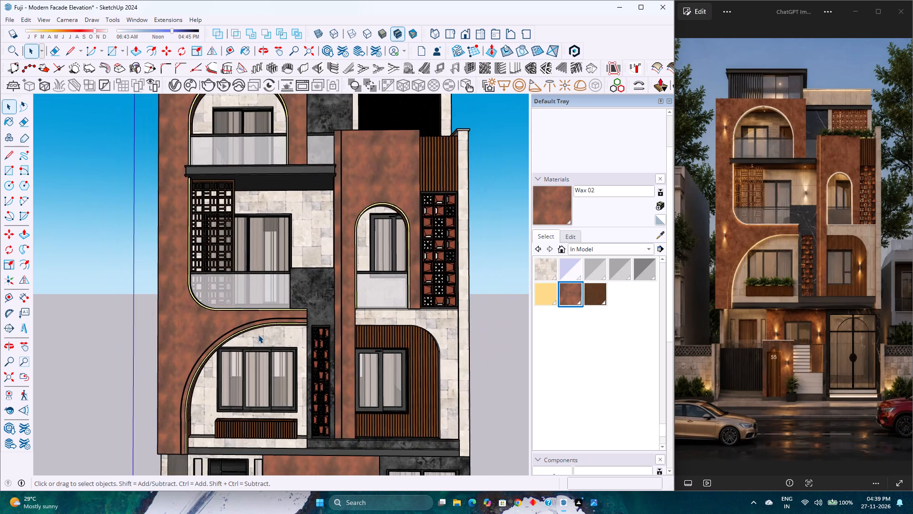
scroll(265, 332, "down", 5)
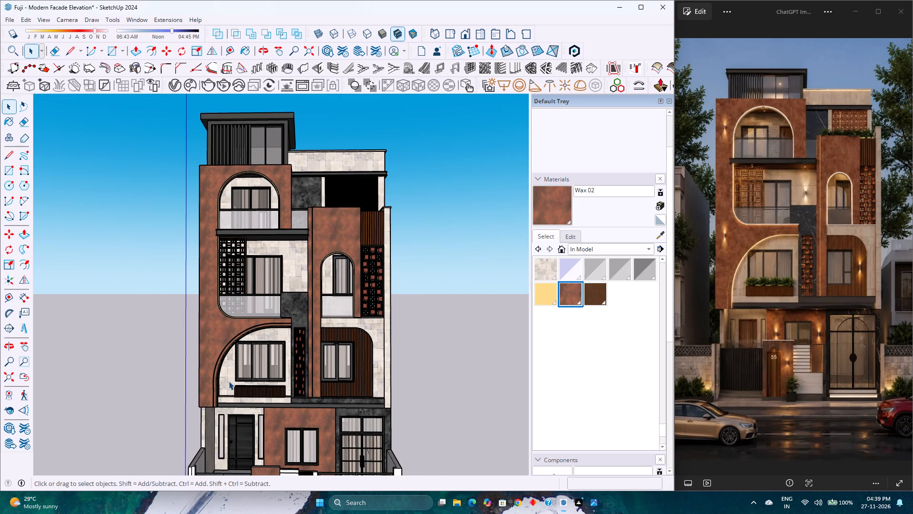
scroll(229, 381, "up", 4)
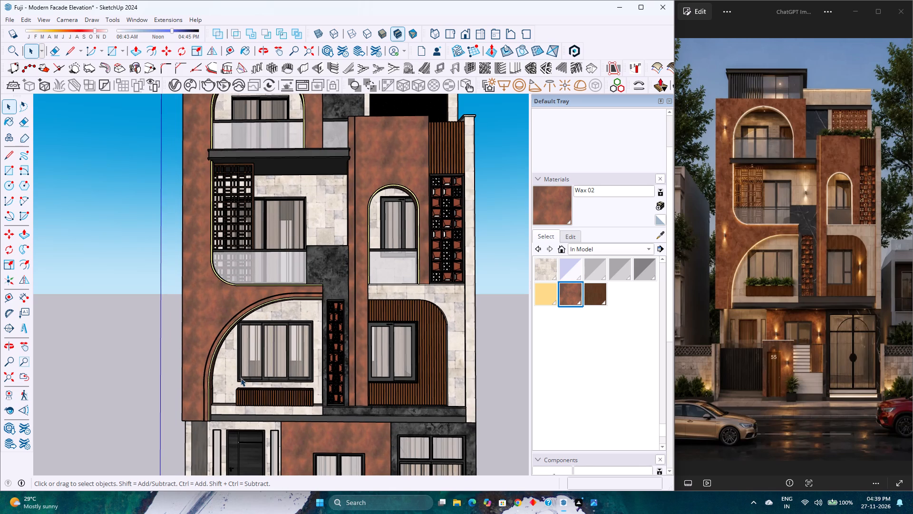
scroll(283, 364, "down", 2)
scroll(283, 364, "up", 2)
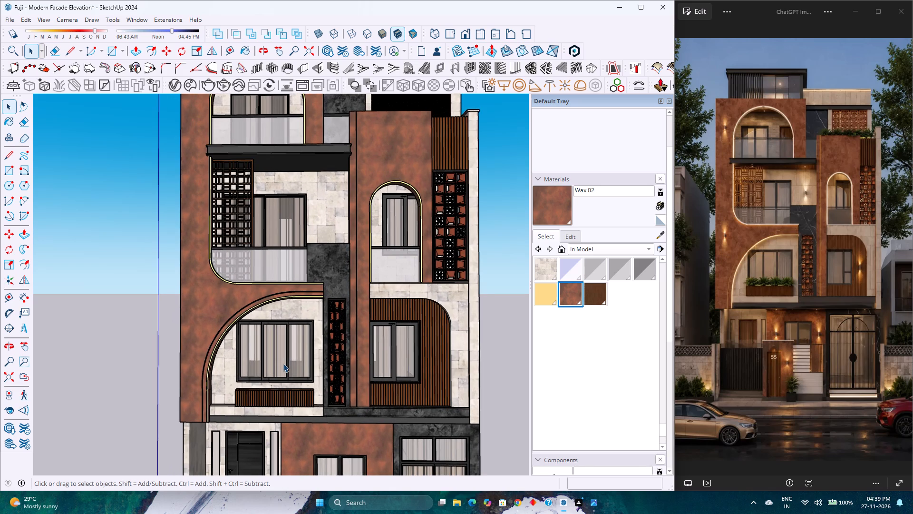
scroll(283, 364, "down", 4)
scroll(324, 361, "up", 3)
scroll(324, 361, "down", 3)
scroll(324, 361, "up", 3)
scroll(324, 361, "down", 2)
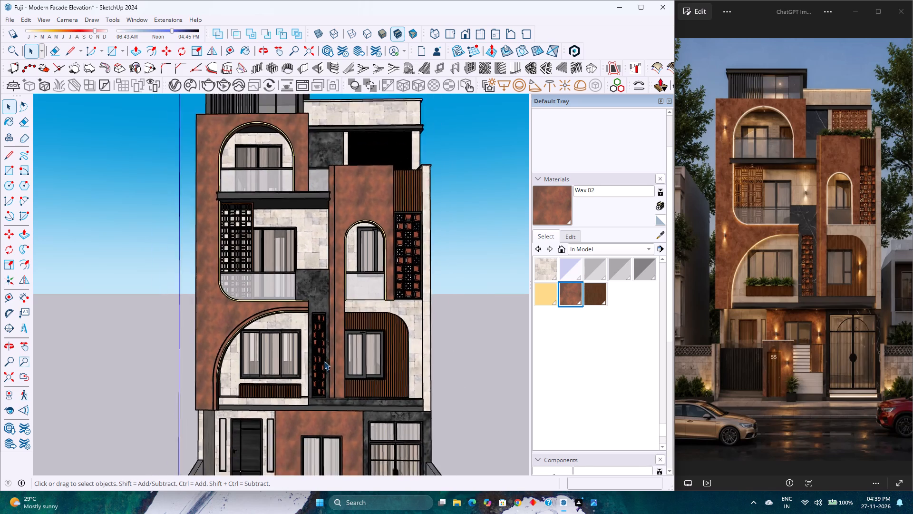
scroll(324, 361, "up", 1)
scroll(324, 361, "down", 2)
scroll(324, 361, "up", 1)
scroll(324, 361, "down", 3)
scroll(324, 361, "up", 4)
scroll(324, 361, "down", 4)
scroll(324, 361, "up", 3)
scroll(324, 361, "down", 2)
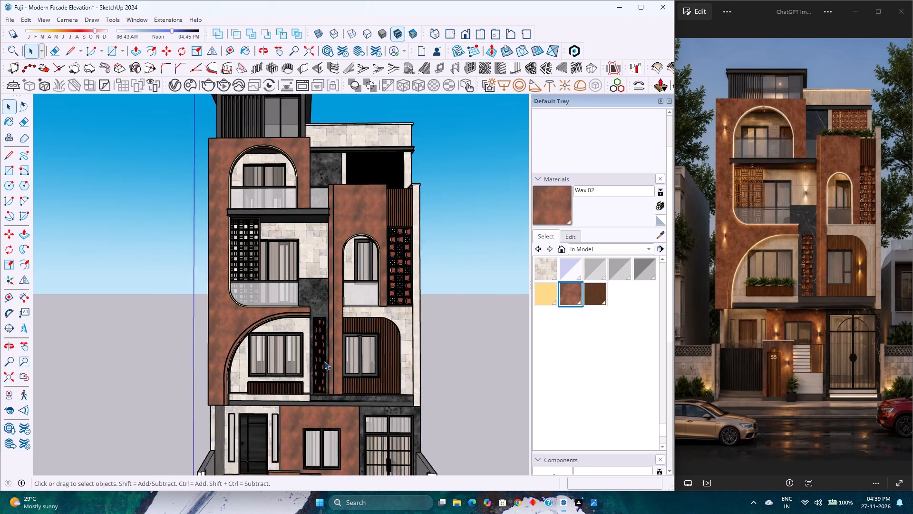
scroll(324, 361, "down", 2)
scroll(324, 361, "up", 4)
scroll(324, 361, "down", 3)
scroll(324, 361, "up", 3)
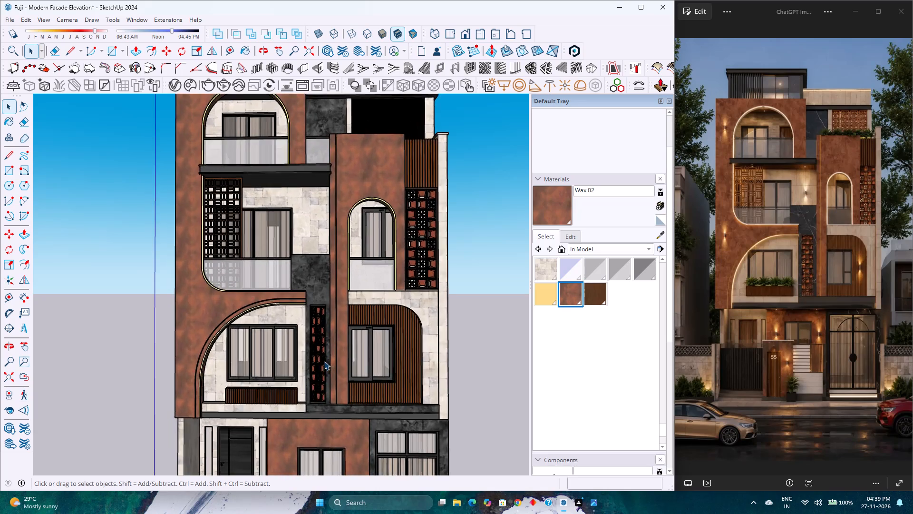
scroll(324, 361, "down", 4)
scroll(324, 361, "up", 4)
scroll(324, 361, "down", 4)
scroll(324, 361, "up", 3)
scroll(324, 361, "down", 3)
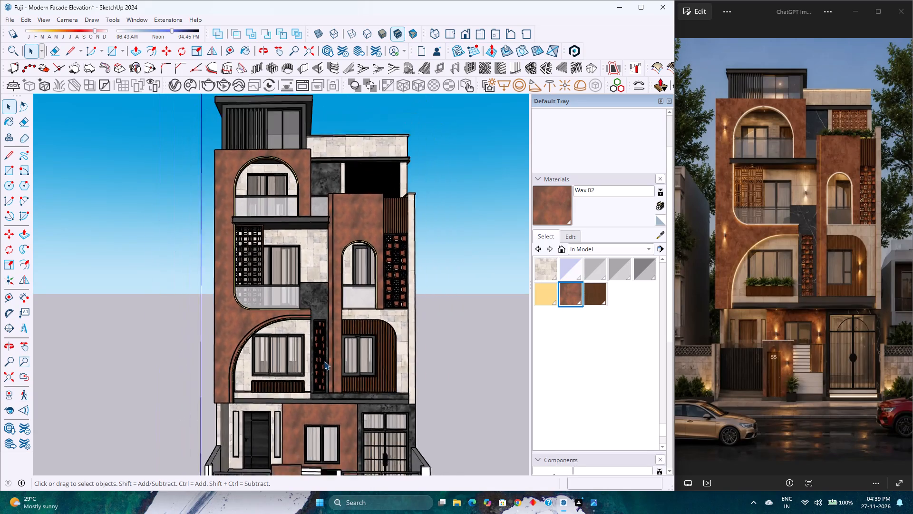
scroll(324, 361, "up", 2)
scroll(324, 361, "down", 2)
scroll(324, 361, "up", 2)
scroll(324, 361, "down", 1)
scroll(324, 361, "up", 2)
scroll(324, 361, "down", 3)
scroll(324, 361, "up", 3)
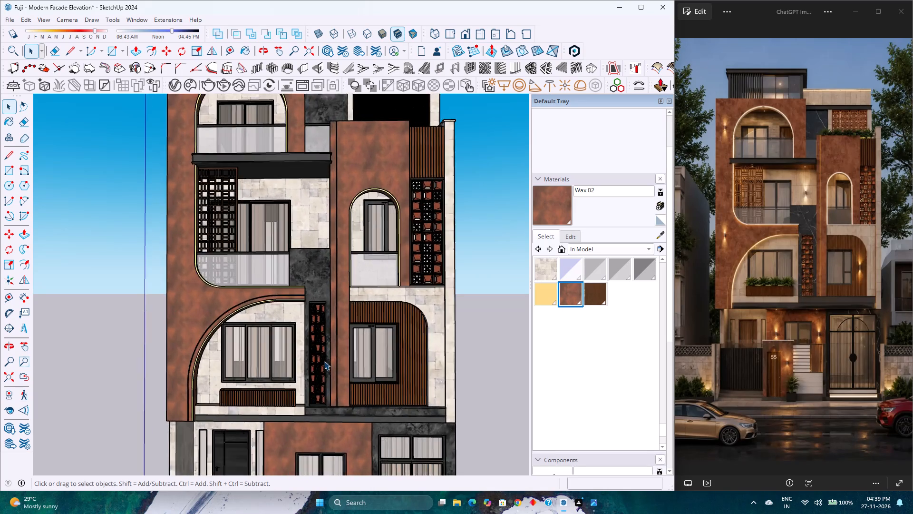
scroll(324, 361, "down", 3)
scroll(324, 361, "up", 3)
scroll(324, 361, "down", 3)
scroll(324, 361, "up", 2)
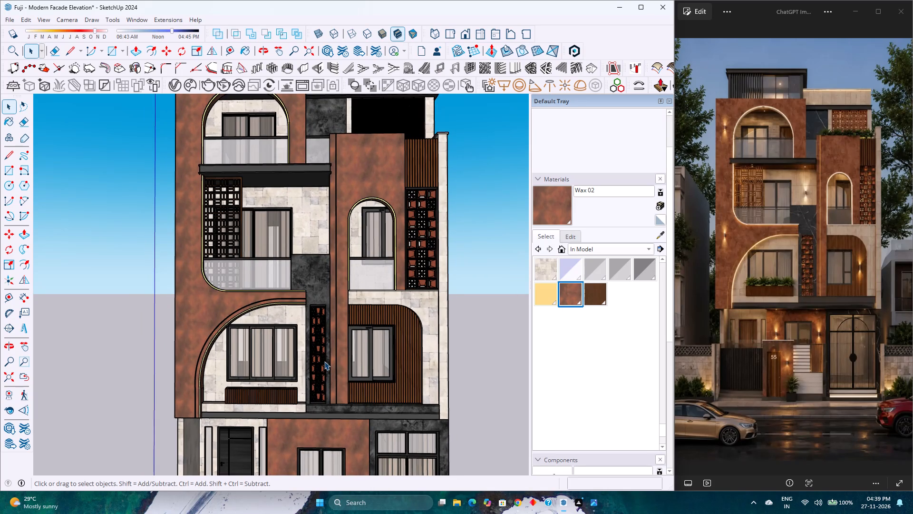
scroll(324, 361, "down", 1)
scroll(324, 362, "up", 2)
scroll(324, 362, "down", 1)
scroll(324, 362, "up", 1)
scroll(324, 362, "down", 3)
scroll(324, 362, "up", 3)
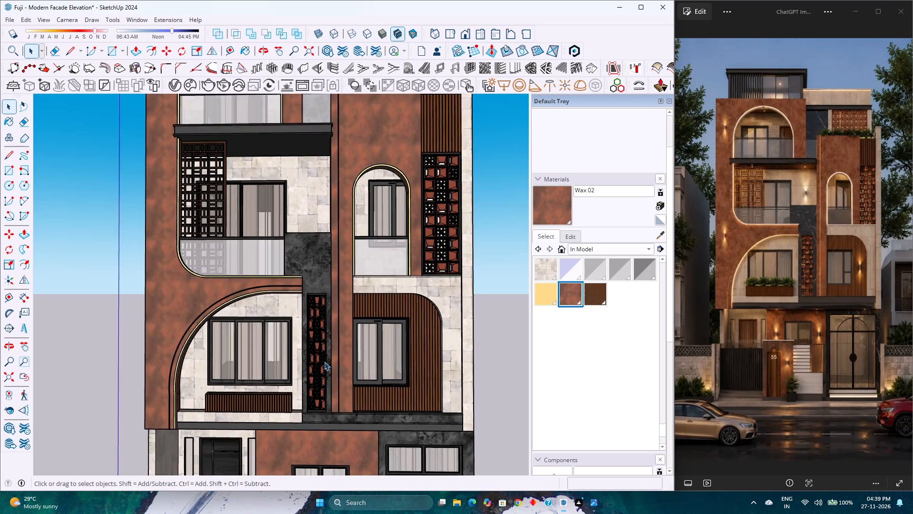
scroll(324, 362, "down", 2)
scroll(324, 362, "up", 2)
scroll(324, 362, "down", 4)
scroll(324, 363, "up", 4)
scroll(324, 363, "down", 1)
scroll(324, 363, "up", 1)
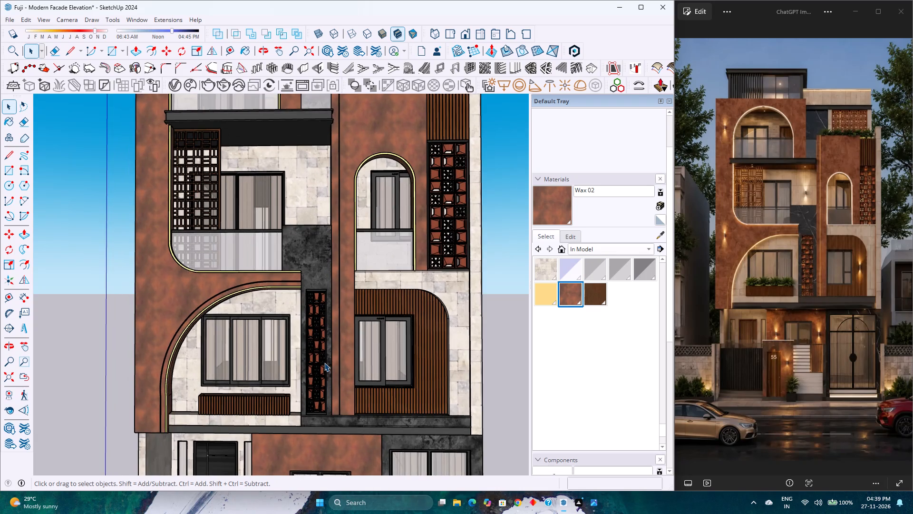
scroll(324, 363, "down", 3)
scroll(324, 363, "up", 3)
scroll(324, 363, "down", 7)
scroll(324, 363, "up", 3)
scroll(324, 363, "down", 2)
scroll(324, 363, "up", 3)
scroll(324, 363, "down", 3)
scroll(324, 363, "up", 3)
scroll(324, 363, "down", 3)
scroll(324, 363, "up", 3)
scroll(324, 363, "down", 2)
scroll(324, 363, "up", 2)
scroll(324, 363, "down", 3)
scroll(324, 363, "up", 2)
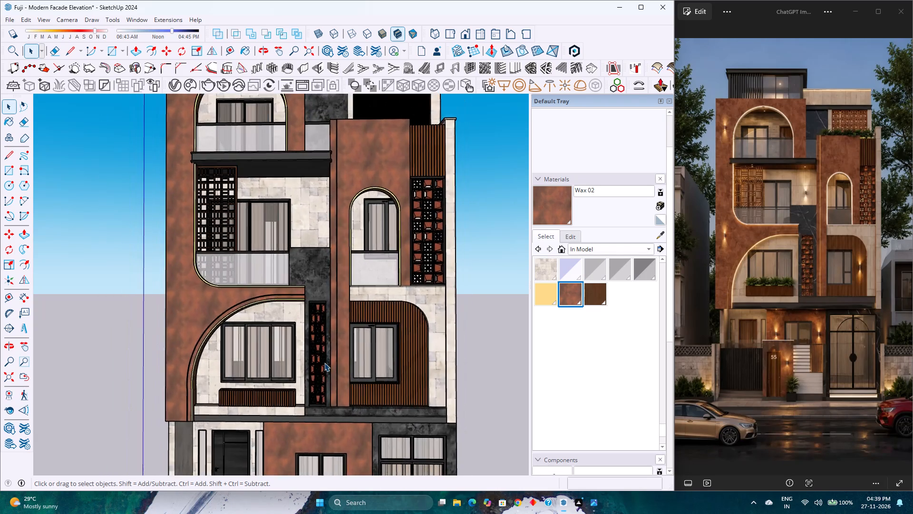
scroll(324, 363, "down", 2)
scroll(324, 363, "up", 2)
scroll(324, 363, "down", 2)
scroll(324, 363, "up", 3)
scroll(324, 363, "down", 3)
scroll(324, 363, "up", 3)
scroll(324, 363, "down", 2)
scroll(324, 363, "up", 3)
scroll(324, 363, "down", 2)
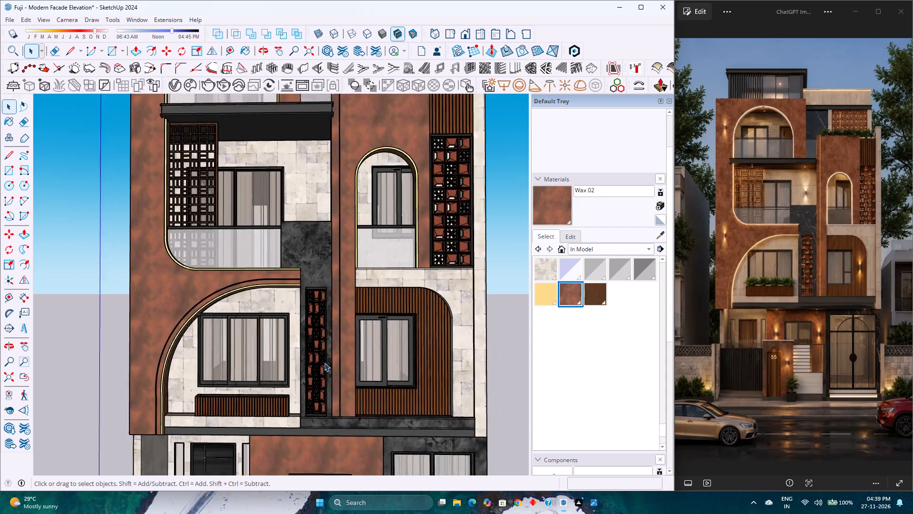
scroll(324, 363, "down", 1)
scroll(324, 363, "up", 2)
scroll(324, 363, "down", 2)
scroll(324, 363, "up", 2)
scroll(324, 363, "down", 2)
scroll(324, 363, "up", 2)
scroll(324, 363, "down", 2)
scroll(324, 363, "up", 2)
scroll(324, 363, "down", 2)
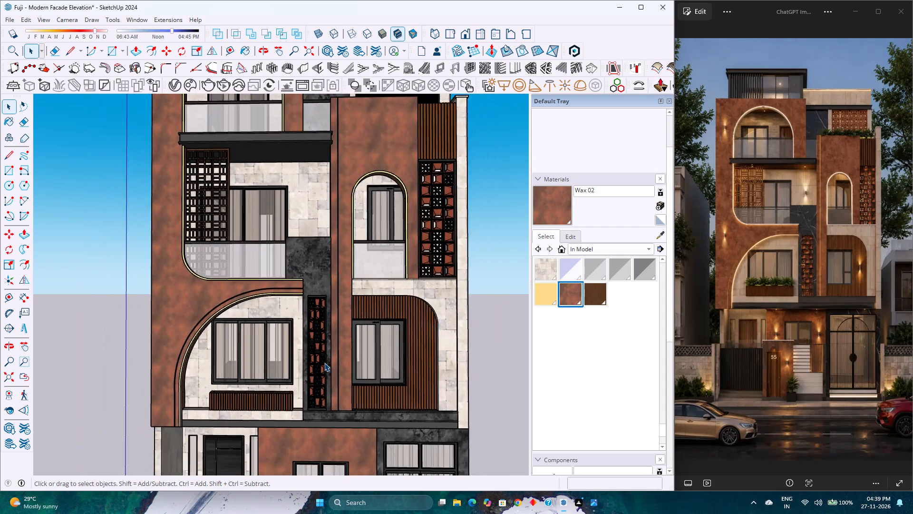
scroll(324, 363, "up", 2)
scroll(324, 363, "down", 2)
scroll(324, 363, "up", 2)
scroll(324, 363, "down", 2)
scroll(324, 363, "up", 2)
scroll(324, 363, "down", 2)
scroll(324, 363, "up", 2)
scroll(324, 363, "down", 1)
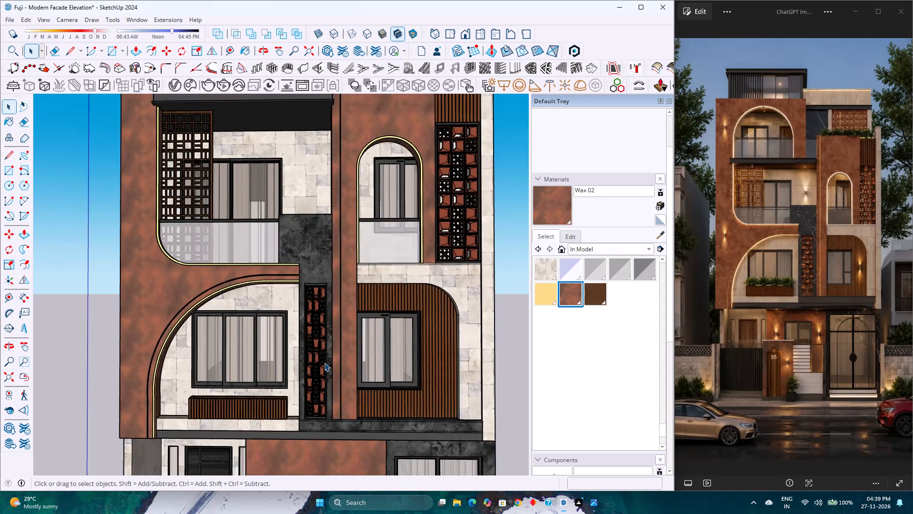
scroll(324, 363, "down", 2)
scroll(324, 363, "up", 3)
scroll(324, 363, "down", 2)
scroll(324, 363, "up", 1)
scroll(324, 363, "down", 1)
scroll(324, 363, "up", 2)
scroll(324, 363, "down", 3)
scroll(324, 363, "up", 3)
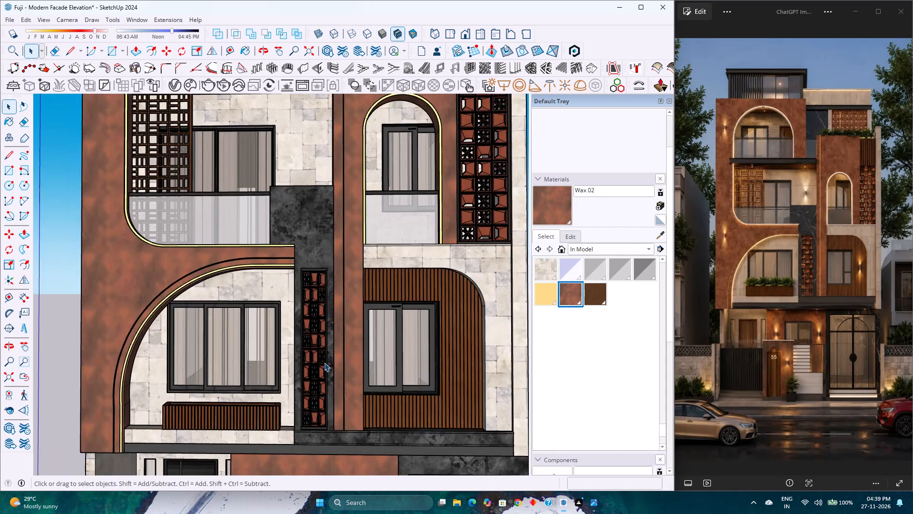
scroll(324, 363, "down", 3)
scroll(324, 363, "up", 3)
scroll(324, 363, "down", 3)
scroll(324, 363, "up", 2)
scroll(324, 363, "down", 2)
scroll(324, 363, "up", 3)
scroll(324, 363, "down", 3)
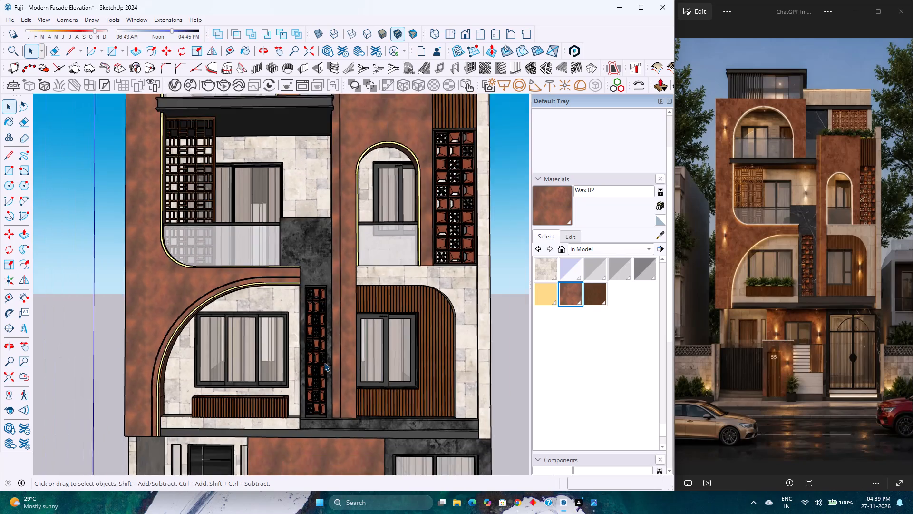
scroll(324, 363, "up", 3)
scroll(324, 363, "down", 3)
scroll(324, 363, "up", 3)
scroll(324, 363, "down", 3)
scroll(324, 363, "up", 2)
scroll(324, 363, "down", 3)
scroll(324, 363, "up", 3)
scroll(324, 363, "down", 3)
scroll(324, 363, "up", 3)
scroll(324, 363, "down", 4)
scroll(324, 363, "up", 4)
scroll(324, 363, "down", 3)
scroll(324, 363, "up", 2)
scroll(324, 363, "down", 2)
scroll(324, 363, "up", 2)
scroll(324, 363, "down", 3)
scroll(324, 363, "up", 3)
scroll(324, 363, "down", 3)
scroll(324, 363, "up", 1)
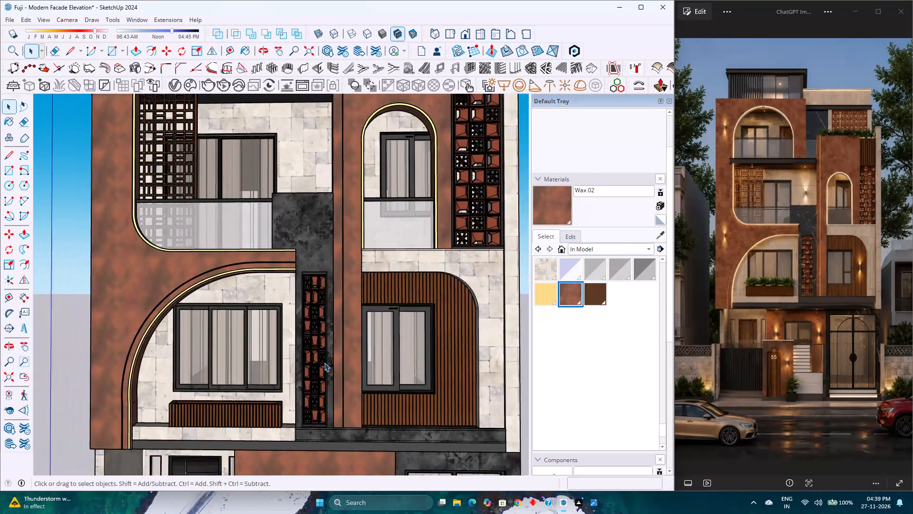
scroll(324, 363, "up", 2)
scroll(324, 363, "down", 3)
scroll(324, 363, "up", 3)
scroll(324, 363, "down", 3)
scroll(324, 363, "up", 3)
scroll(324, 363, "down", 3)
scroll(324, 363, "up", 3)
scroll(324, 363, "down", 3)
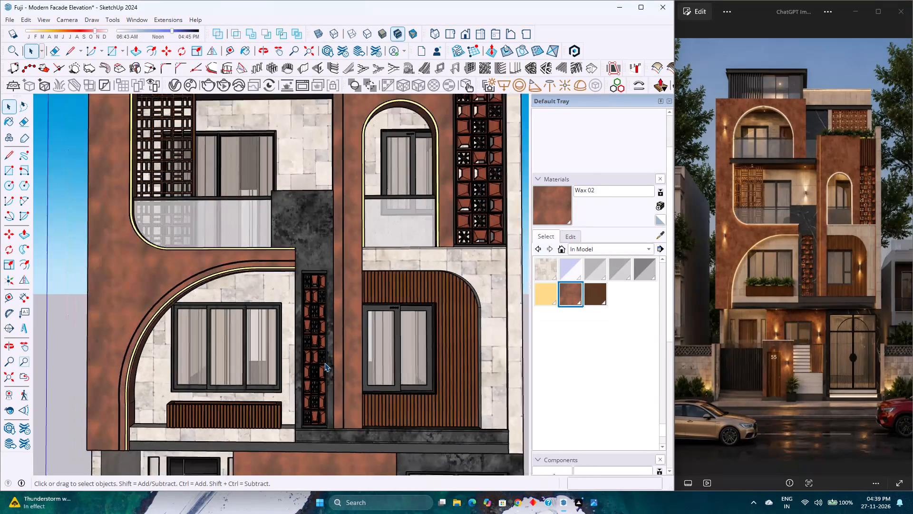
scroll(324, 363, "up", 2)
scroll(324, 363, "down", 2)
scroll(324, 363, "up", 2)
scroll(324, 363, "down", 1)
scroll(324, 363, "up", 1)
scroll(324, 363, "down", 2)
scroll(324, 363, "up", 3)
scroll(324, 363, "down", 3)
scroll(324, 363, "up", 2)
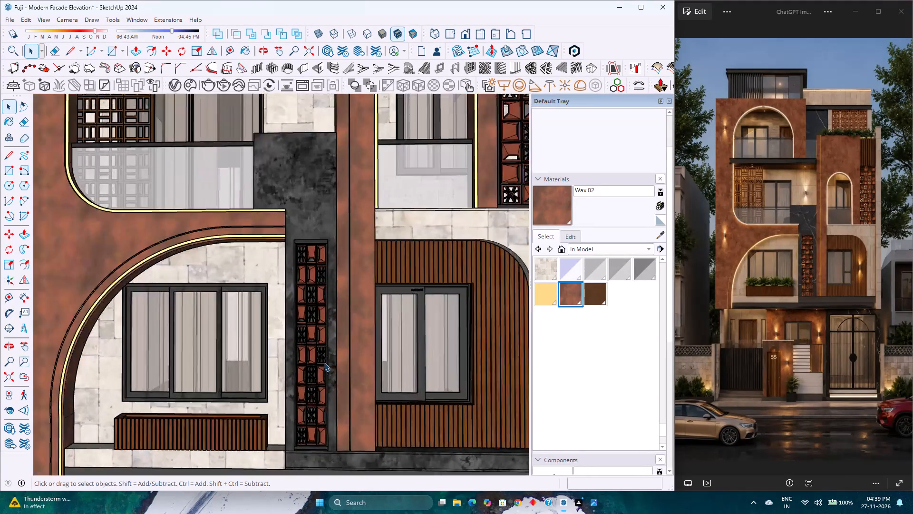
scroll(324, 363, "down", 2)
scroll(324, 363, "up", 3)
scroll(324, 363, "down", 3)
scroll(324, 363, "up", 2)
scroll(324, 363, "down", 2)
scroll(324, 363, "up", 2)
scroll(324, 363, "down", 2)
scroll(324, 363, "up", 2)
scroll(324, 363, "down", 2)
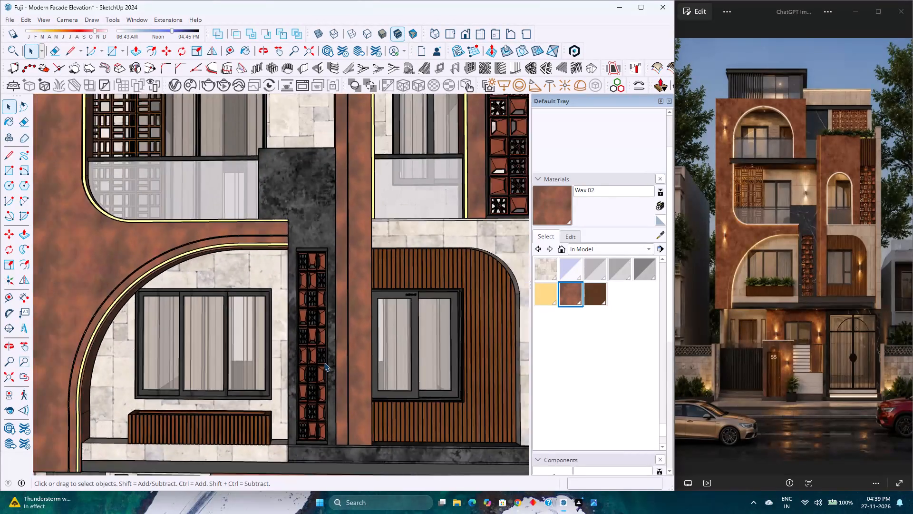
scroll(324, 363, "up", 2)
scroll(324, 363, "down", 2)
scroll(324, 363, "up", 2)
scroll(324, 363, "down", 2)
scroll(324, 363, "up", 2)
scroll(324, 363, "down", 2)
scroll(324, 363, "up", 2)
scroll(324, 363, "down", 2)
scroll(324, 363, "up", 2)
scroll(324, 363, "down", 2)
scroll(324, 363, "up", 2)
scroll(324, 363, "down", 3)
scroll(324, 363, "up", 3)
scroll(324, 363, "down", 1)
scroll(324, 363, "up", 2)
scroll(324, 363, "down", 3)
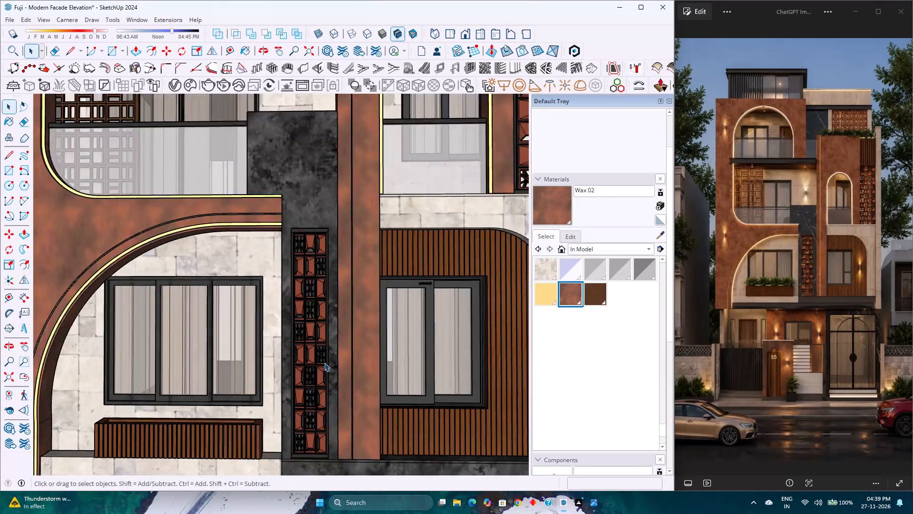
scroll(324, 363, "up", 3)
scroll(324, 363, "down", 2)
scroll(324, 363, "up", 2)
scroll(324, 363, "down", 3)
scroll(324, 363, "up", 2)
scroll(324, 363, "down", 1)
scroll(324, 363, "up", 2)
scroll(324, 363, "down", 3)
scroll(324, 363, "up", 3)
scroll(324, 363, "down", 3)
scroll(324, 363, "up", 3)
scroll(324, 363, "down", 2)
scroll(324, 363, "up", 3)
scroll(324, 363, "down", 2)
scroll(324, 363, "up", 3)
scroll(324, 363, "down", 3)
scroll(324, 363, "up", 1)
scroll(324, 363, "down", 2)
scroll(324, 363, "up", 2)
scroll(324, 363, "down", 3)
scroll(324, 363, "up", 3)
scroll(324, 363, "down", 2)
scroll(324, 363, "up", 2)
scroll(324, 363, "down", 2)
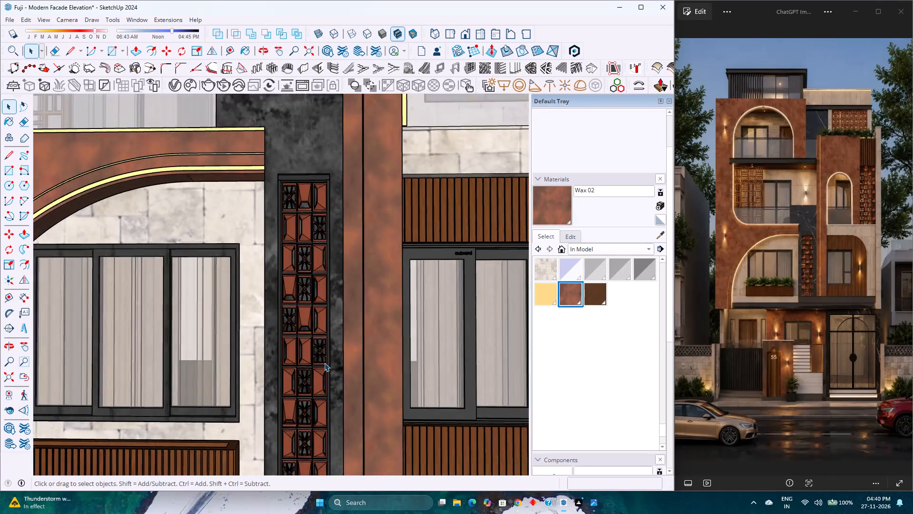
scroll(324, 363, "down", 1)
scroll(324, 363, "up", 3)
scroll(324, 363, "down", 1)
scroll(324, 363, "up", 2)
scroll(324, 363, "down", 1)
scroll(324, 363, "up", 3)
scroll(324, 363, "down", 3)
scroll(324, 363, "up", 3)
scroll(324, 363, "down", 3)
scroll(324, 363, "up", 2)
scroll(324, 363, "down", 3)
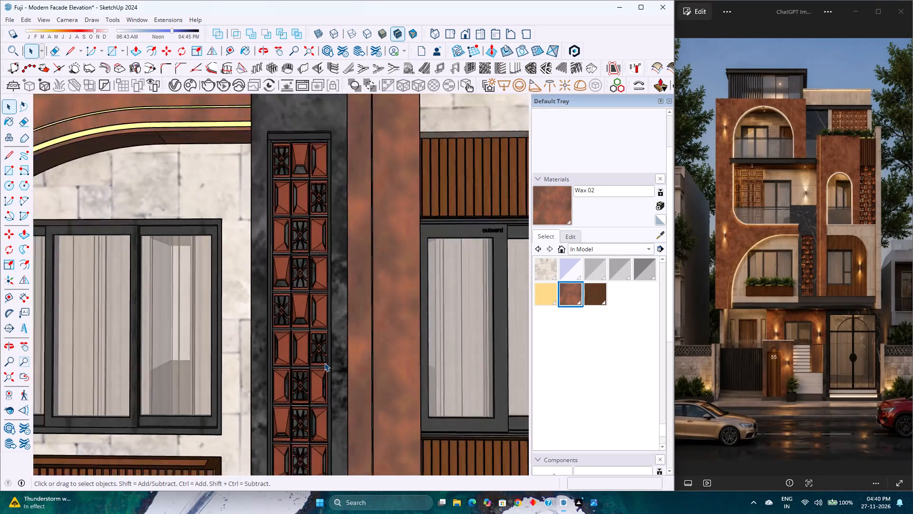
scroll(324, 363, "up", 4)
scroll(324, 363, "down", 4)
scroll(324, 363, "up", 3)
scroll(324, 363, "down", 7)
Return to the standard front view with the whole facade fitted in view and save the model.
scroll(298, 362, "down", 3)
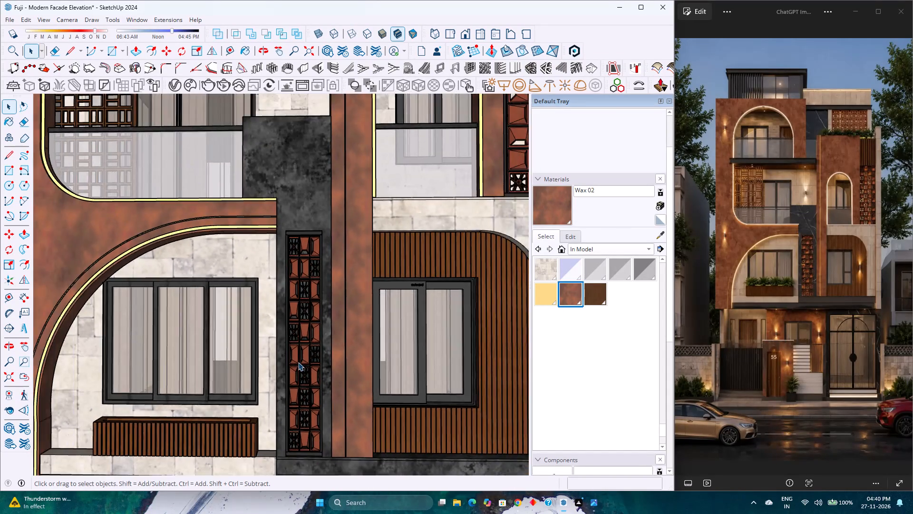
scroll(298, 362, "down", 3)
scroll(298, 362, "up", 1)
scroll(298, 362, "down", 14)
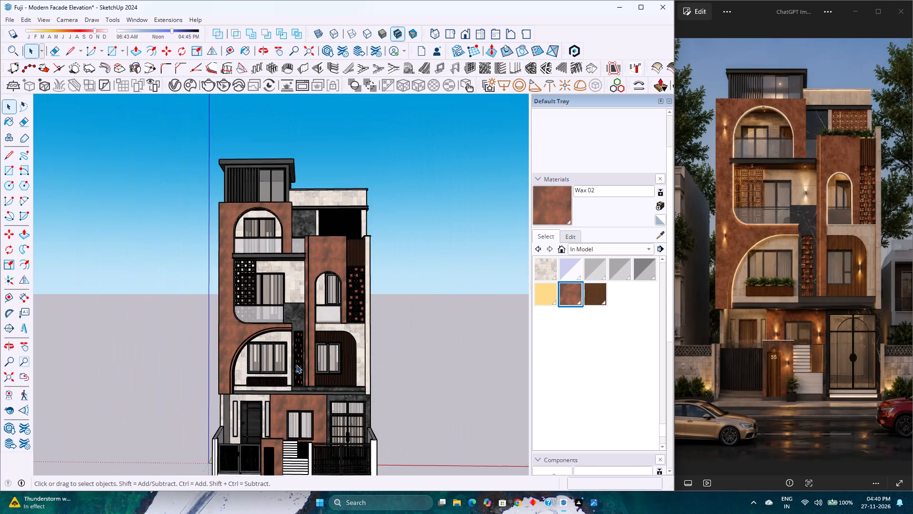
scroll(296, 365, "down", 13)
scroll(296, 365, "up", 2)
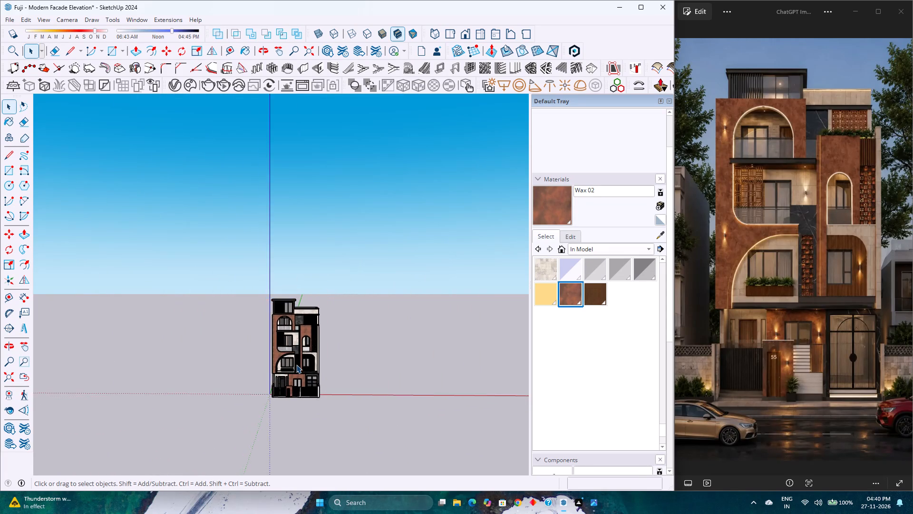
scroll(296, 365, "up", 11)
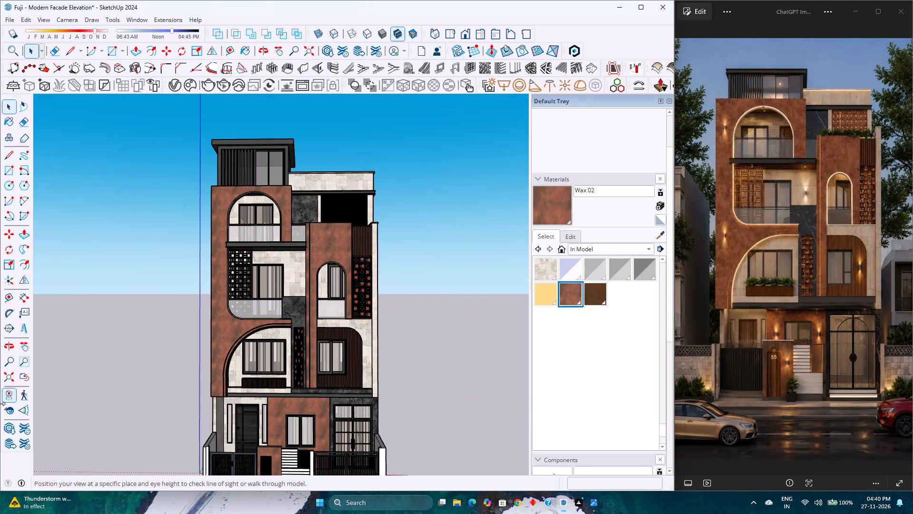
left_click(8, 382)
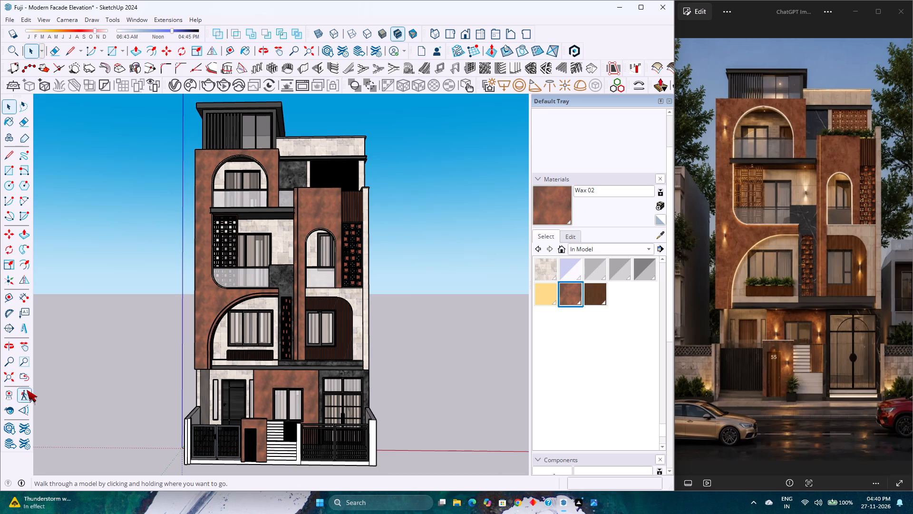
left_click(466, 36)
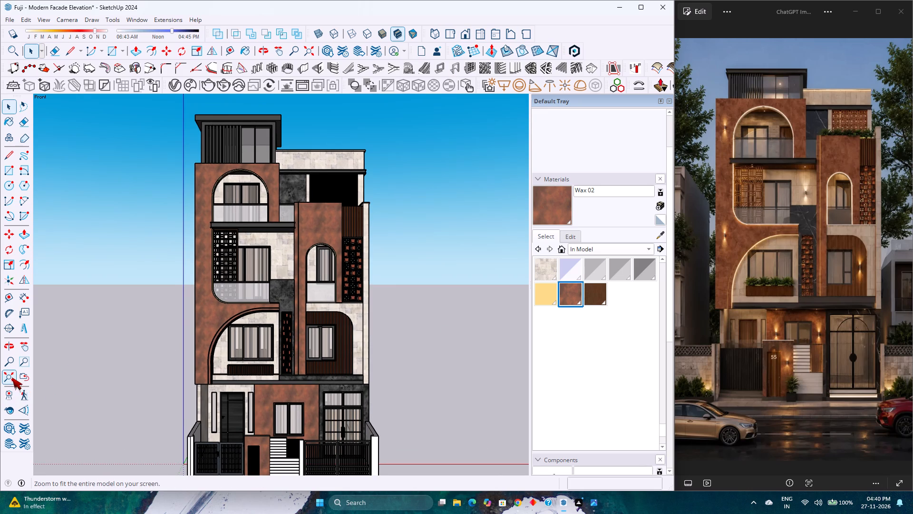
left_click(12, 377)
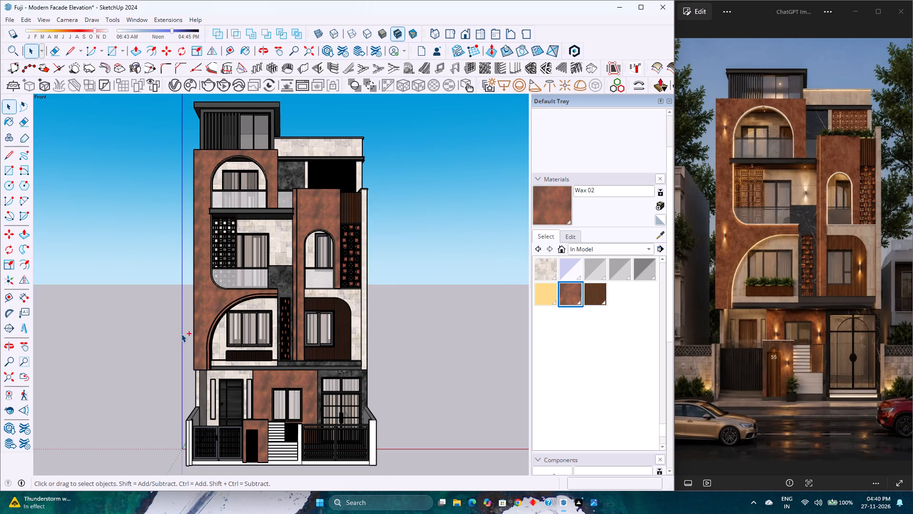
key("ctrl+s")
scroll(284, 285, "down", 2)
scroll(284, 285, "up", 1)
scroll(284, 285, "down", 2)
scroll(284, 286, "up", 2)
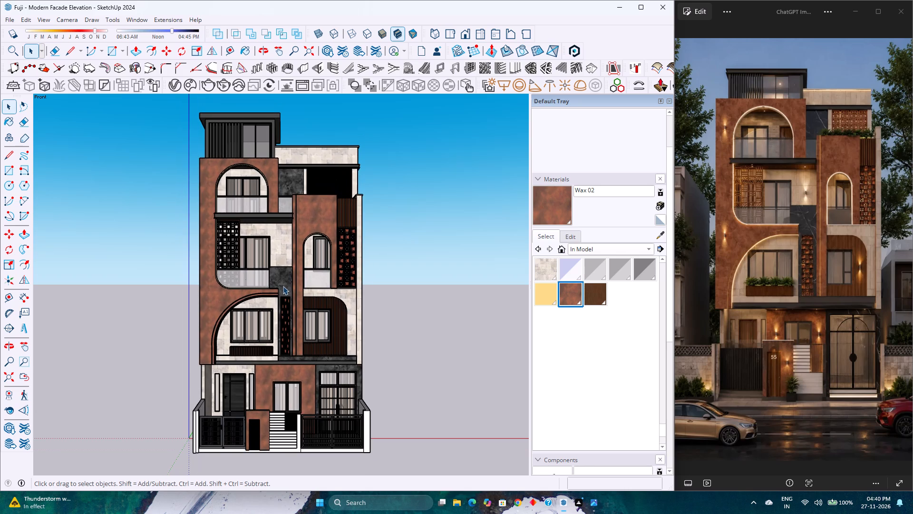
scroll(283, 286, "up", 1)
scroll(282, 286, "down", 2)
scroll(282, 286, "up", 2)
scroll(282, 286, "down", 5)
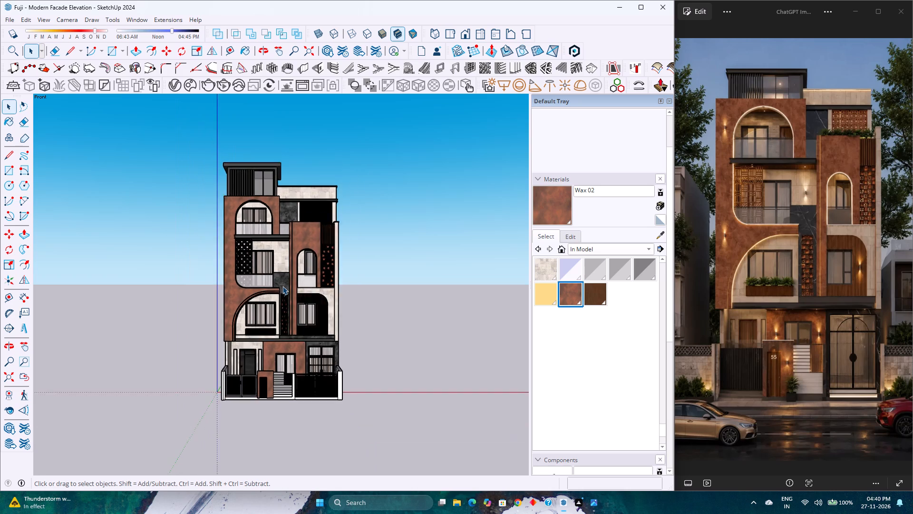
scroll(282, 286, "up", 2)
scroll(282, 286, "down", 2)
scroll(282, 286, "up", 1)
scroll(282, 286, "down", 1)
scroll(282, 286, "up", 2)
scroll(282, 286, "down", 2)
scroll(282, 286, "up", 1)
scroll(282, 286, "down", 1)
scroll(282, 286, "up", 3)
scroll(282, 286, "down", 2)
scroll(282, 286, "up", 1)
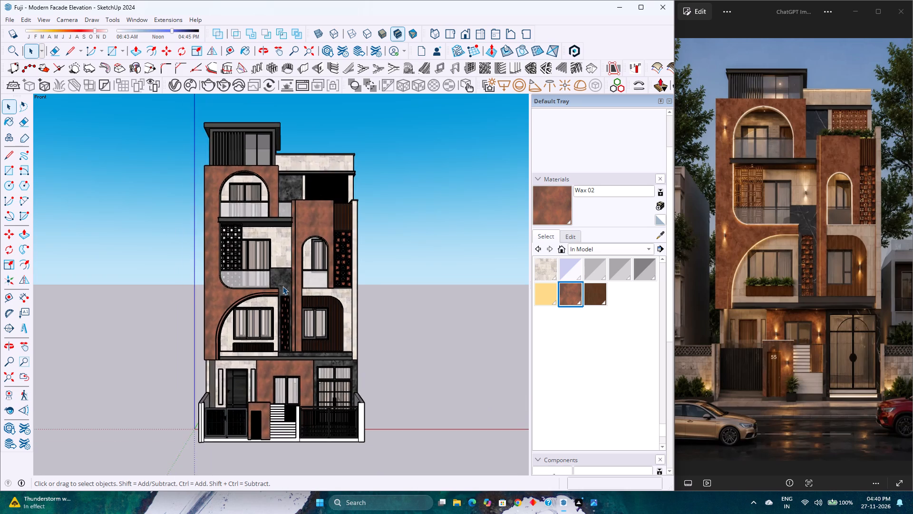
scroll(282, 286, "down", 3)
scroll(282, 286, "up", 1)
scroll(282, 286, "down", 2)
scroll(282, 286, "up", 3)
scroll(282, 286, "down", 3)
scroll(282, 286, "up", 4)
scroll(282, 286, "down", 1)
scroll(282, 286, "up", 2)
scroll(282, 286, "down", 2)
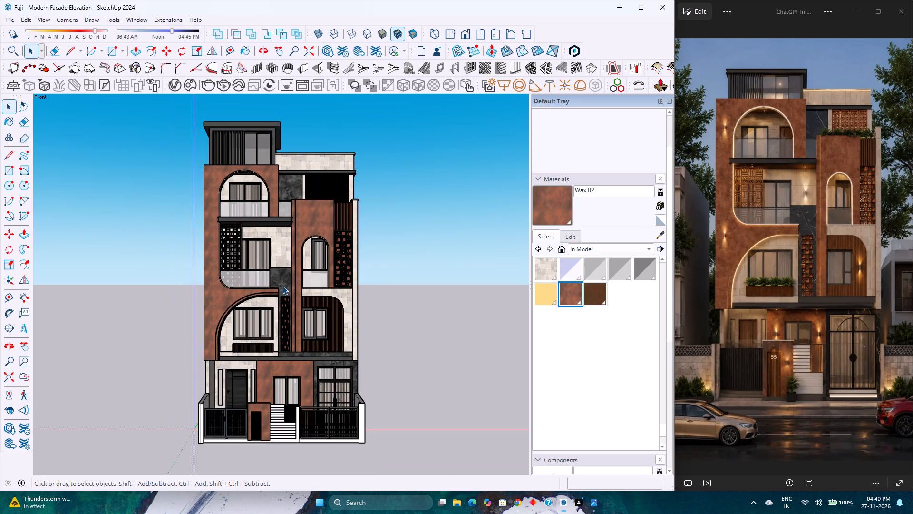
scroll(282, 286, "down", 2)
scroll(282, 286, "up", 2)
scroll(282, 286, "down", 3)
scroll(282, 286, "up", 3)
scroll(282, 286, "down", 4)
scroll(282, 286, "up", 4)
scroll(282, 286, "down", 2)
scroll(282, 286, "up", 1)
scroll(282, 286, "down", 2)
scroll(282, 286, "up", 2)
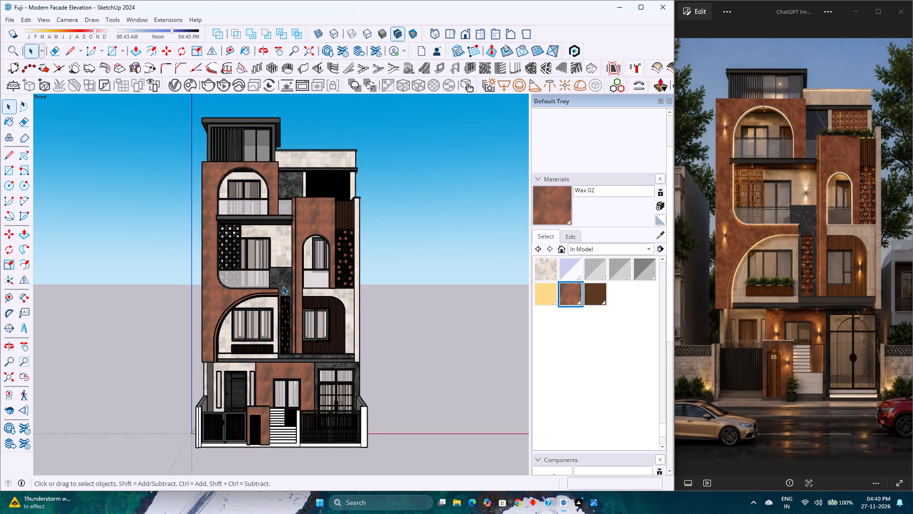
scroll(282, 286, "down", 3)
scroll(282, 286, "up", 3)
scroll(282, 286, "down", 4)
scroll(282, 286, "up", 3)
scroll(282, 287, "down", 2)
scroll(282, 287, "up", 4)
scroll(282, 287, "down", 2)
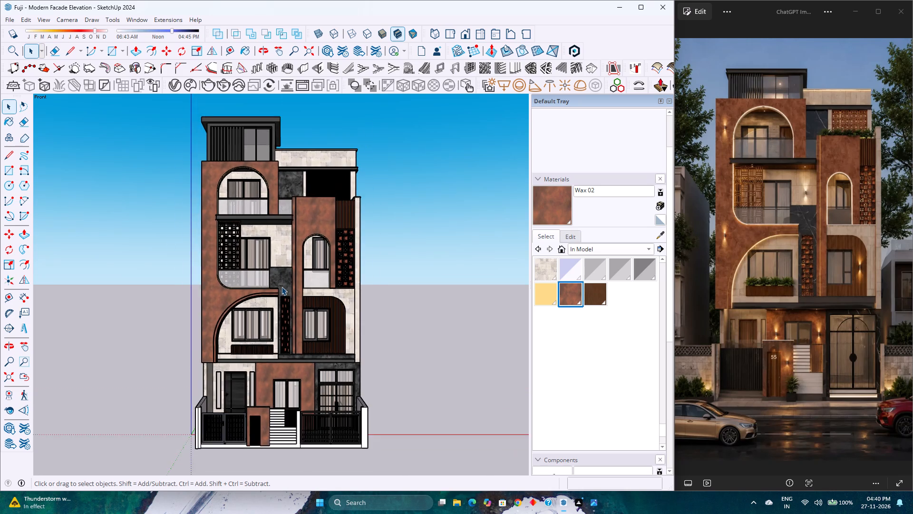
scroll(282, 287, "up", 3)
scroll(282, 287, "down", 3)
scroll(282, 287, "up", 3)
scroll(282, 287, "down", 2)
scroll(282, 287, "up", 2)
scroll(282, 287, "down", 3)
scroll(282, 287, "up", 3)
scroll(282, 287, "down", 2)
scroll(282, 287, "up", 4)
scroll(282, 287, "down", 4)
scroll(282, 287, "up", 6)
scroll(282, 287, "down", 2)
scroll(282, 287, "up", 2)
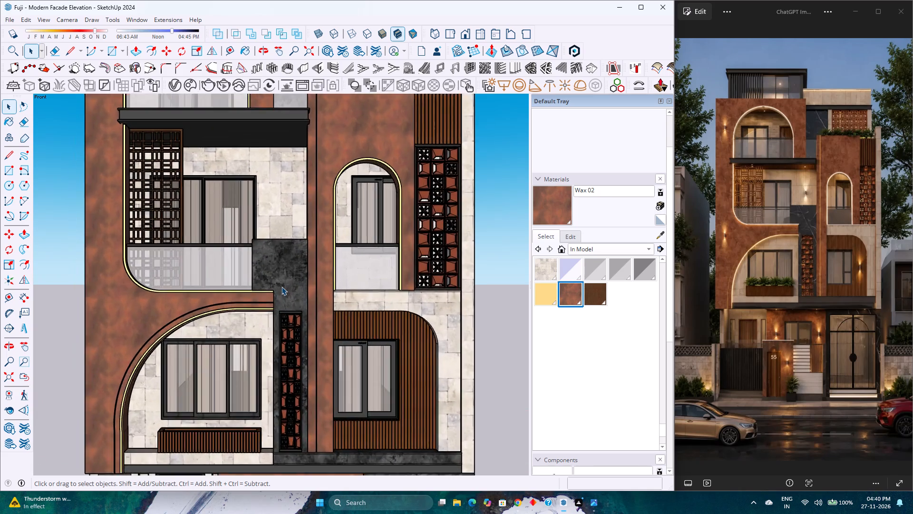
Examine the painted facade in front view, close up around the middle floors and as a whole, against the reference image.
scroll(282, 287, "down", 2)
scroll(282, 287, "up", 2)
scroll(282, 287, "down", 4)
scroll(282, 287, "up", 6)
scroll(281, 287, "down", 2)
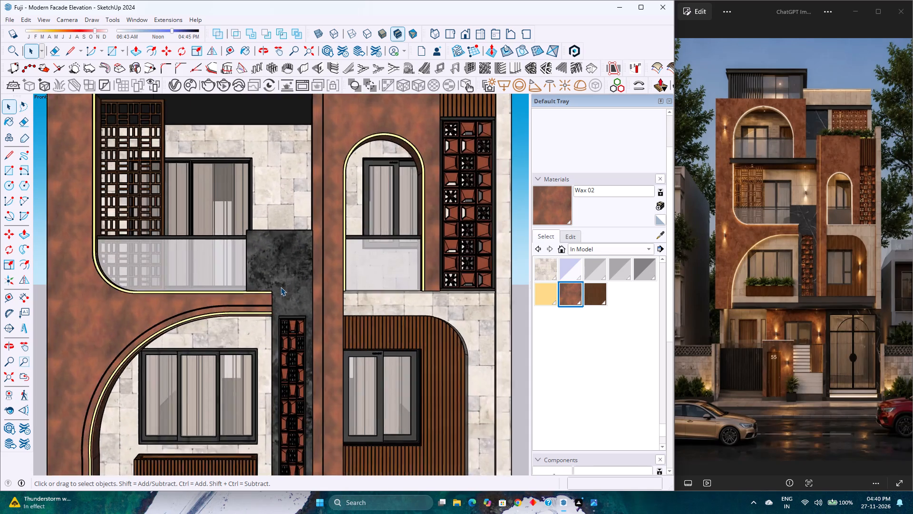
scroll(281, 287, "down", 12)
scroll(280, 288, "up", 3)
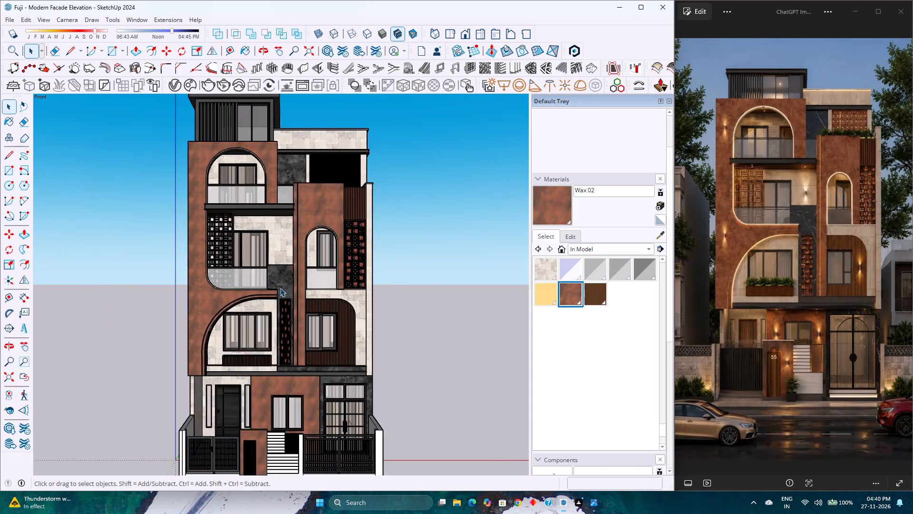
scroll(280, 288, "down", 4)
scroll(279, 288, "up", 4)
scroll(279, 288, "down", 12)
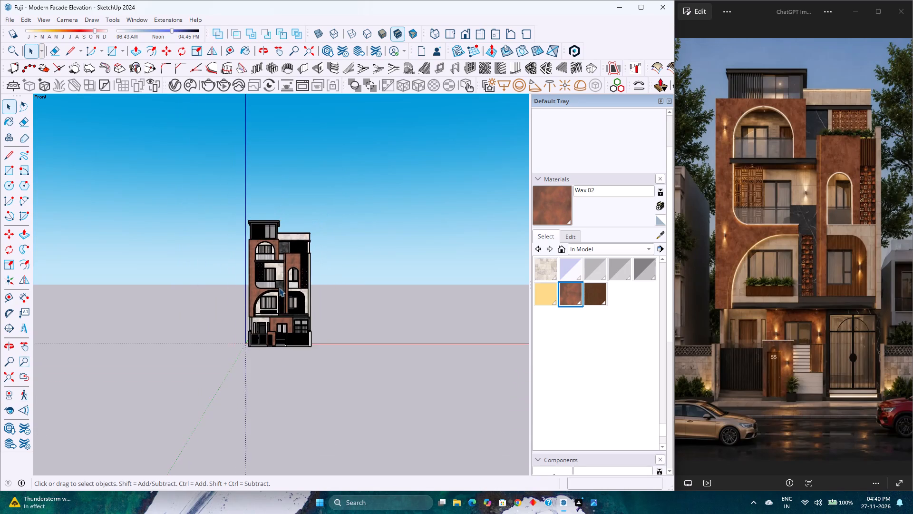
scroll(279, 288, "up", 10)
scroll(279, 288, "down", 2)
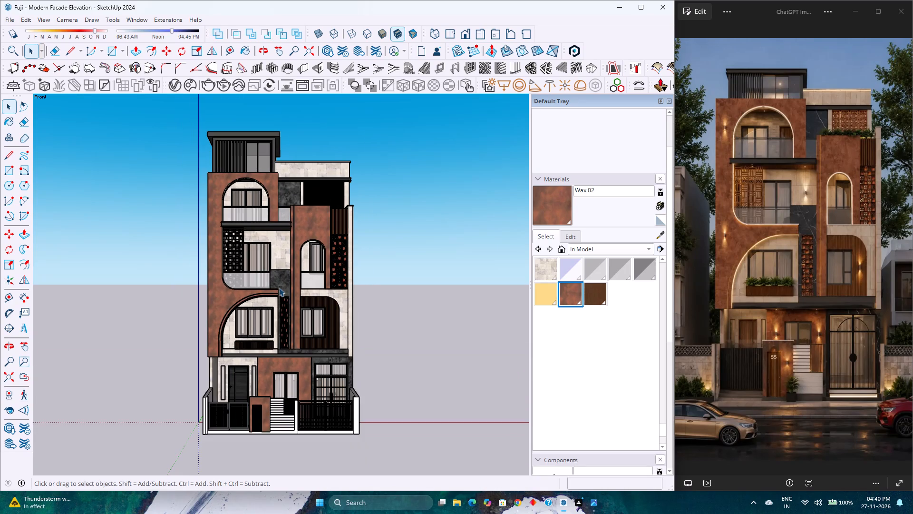
scroll(279, 288, "up", 3)
scroll(279, 288, "down", 3)
scroll(279, 288, "up", 3)
scroll(279, 288, "down", 2)
scroll(279, 288, "up", 3)
scroll(279, 288, "down", 4)
scroll(279, 289, "up", 1)
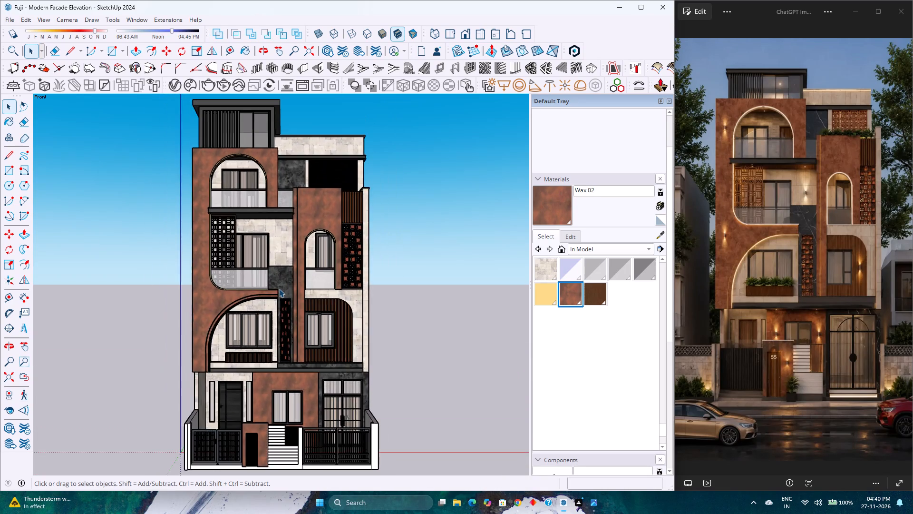
scroll(279, 289, "down", 3)
scroll(279, 289, "up", 2)
scroll(279, 289, "down", 4)
scroll(279, 289, "up", 3)
scroll(279, 289, "down", 3)
scroll(279, 289, "up", 1)
scroll(279, 289, "down", 2)
scroll(279, 289, "up", 7)
scroll(279, 289, "down", 3)
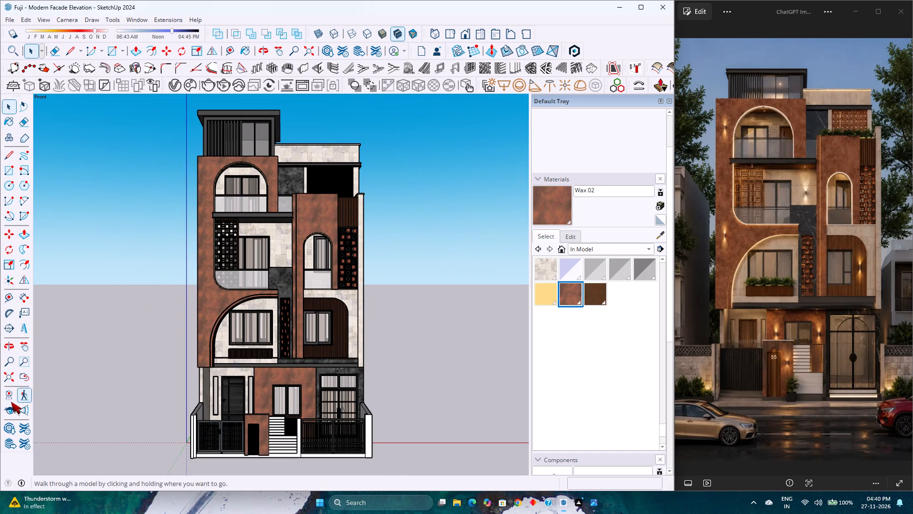
left_click(10, 381)
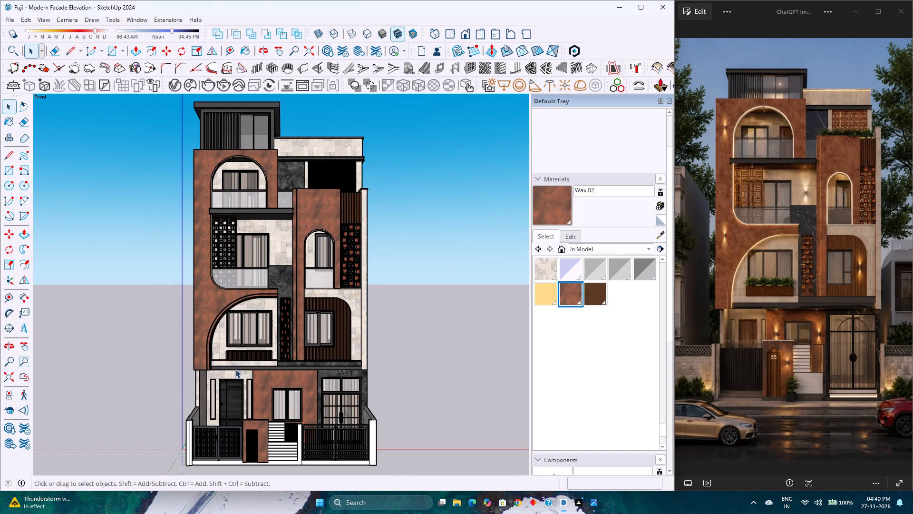
Examine the building at an angle from both sides, near and far, checking the facade materials, arches, screens and slatted panels.
middle_click_drag(283, 366, 383, 366)
middle_click(383, 366)
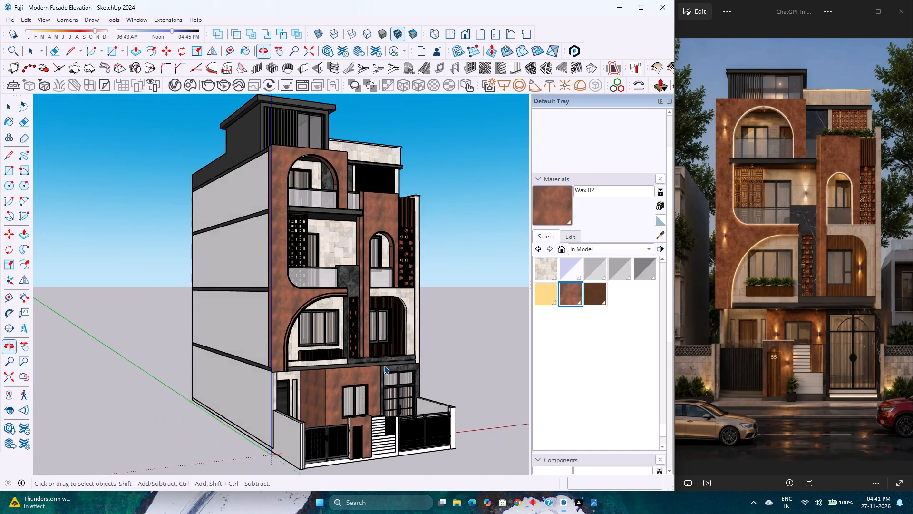
scroll(384, 366, "down", 3)
middle_click_drag(384, 373, 182, 368)
scroll(182, 368, "up", 2)
middle_click(182, 368)
scroll(182, 368, "down", 3)
scroll(182, 368, "up", 5)
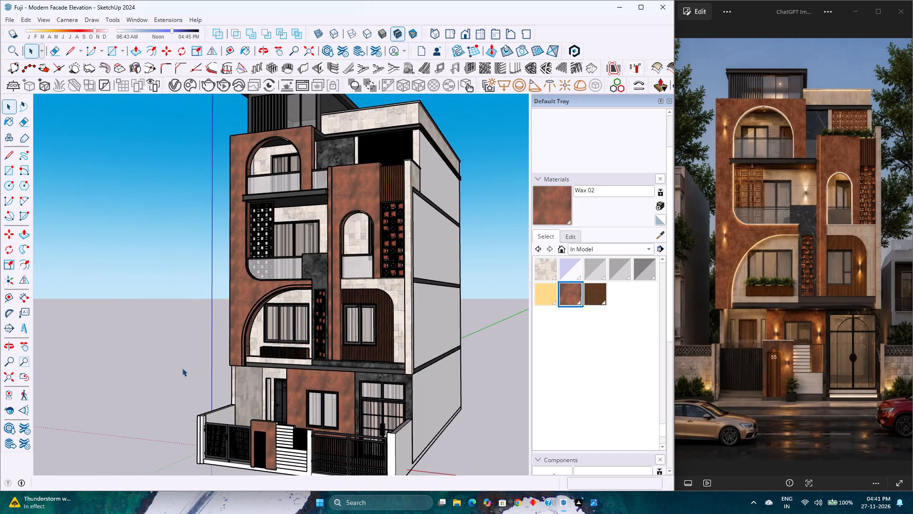
scroll(181, 369, "down", 1)
scroll(181, 369, "up", 4)
scroll(181, 369, "down", 2)
scroll(181, 369, "up", 4)
scroll(181, 369, "down", 4)
scroll(181, 369, "up", 4)
scroll(181, 369, "down", 4)
scroll(181, 369, "up", 3)
scroll(181, 369, "down", 1)
scroll(180, 370, "up", 3)
scroll(180, 370, "down", 3)
scroll(180, 370, "up", 4)
scroll(180, 370, "down", 5)
scroll(180, 370, "up", 3)
scroll(180, 370, "down", 3)
scroll(180, 370, "up", 4)
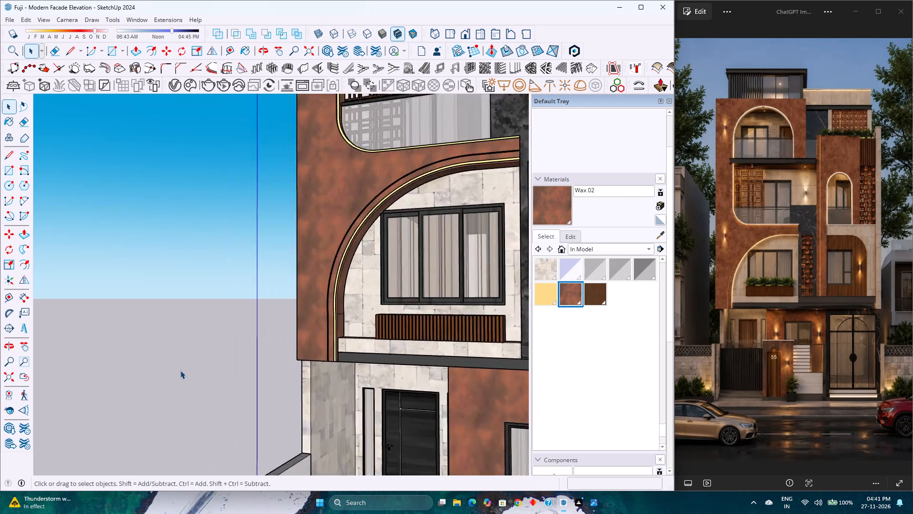
scroll(180, 370, "down", 4)
scroll(180, 370, "up", 3)
scroll(180, 370, "down", 4)
scroll(180, 370, "up", 4)
scroll(180, 370, "down", 3)
middle_click_drag(180, 371, 271, 383)
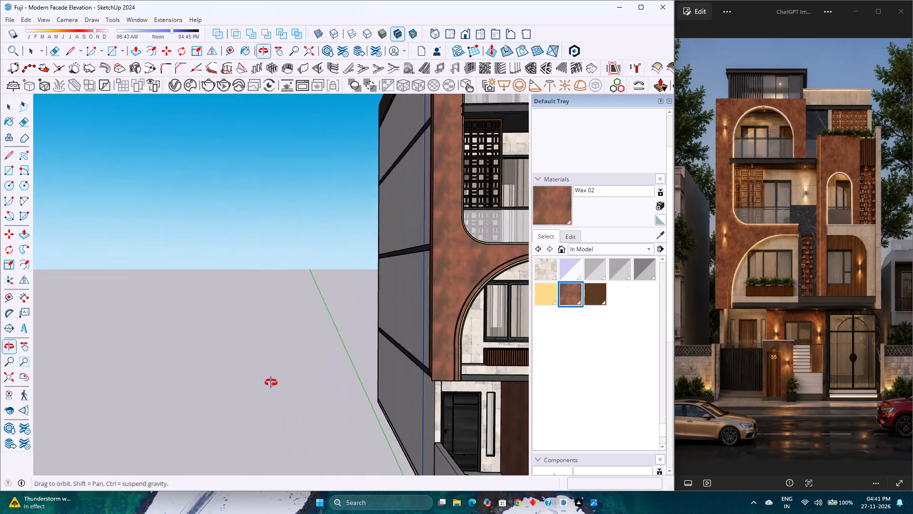
middle_click_drag(271, 383, 100, 380)
middle_click(100, 380)
scroll(100, 378, "up", 1)
scroll(100, 376, "down", 8)
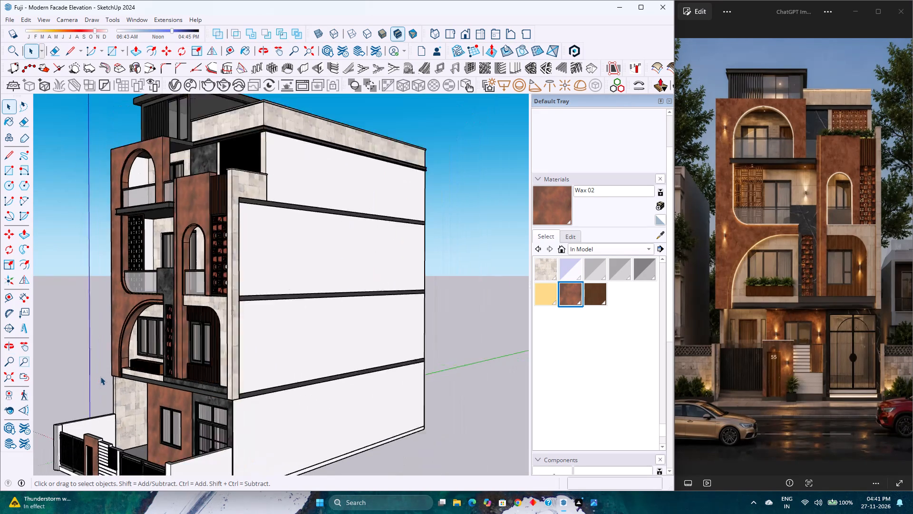
middle_click_drag(109, 376, 204, 381)
middle_click(205, 381)
scroll(172, 370, "down", 4)
scroll(202, 380, "up", 5)
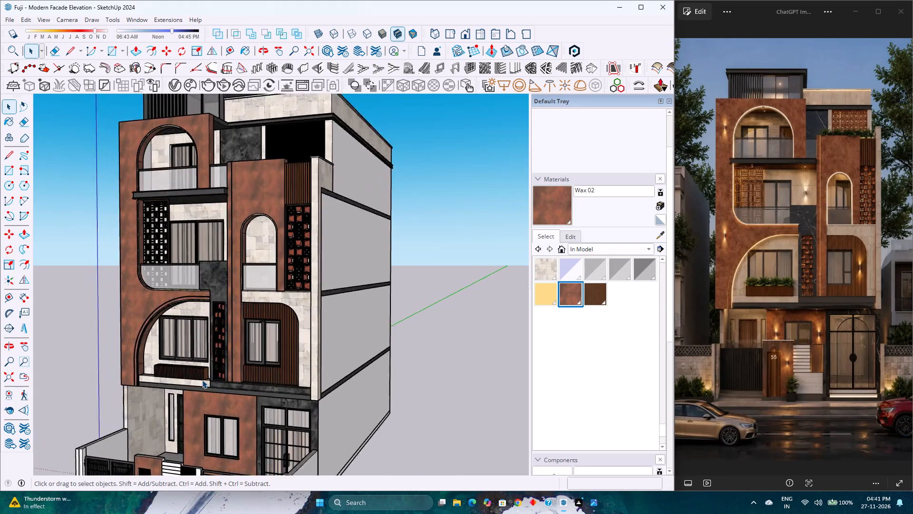
scroll(202, 380, "down", 3)
scroll(202, 380, "up", 4)
scroll(202, 380, "down", 3)
scroll(202, 380, "up", 1)
scroll(202, 380, "down", 3)
scroll(202, 380, "up", 4)
scroll(202, 380, "down", 4)
scroll(202, 380, "up", 4)
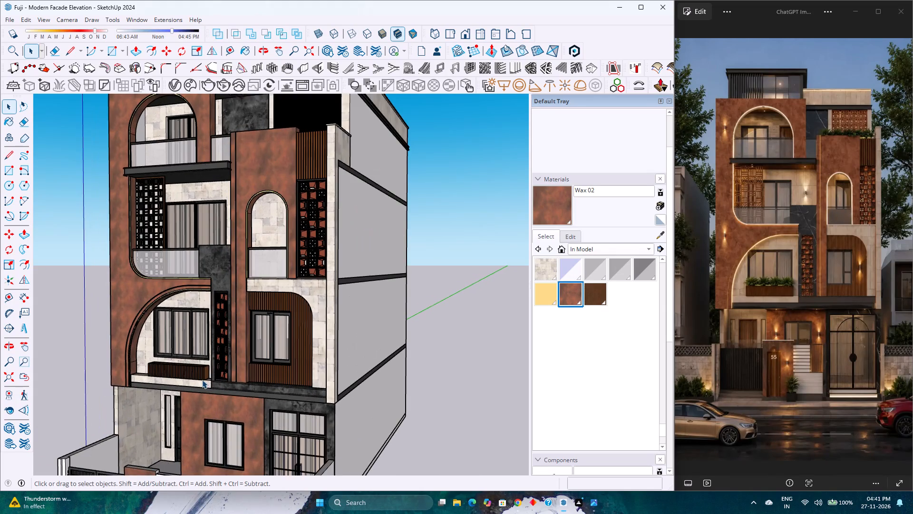
scroll(202, 380, "down", 2)
scroll(202, 380, "up", 2)
scroll(202, 380, "down", 3)
scroll(202, 380, "up", 1)
scroll(202, 380, "down", 3)
scroll(202, 380, "up", 2)
scroll(202, 380, "down", 4)
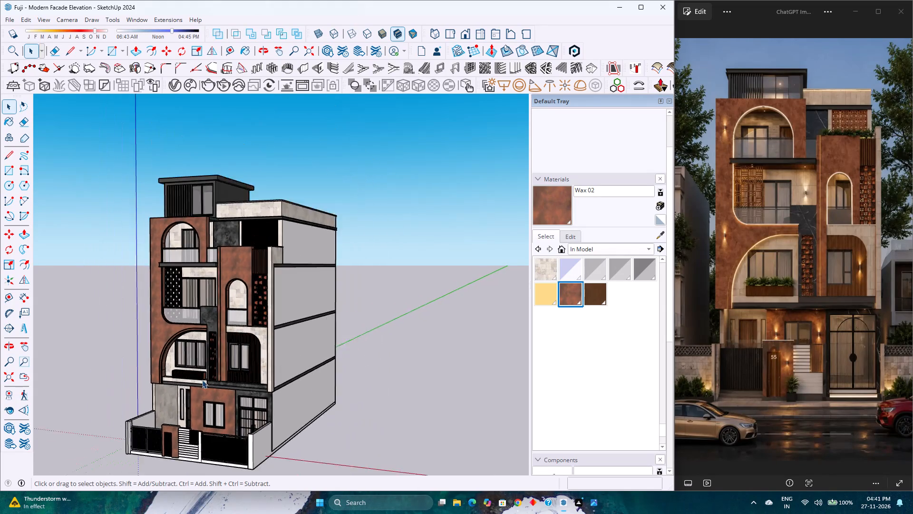
scroll(202, 380, "up", 3)
scroll(202, 380, "down", 4)
scroll(202, 380, "up", 4)
scroll(202, 380, "down", 4)
scroll(202, 380, "up", 4)
scroll(202, 380, "down", 3)
scroll(202, 380, "up", 2)
scroll(202, 380, "down", 3)
scroll(202, 380, "up", 3)
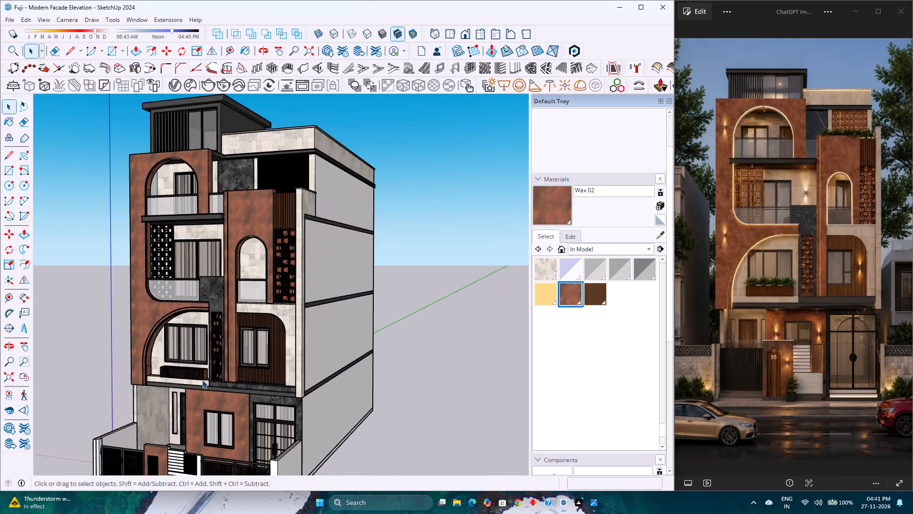
scroll(202, 380, "down", 2)
scroll(202, 380, "up", 4)
scroll(202, 380, "down", 4)
scroll(202, 380, "up", 4)
scroll(202, 380, "down", 2)
scroll(202, 380, "up", 3)
scroll(202, 380, "down", 3)
scroll(202, 380, "up", 4)
scroll(202, 380, "down", 3)
scroll(202, 380, "up", 4)
scroll(202, 380, "down", 1)
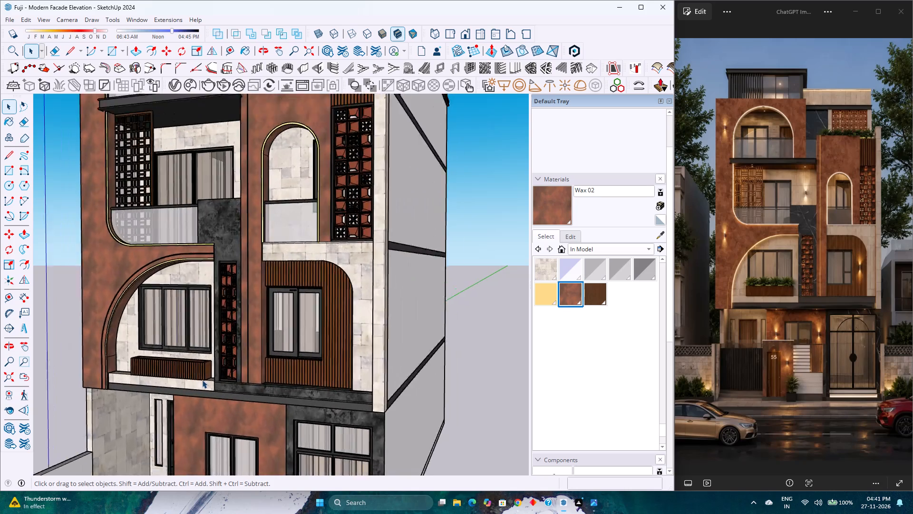
scroll(202, 380, "down", 2)
scroll(202, 380, "up", 3)
scroll(202, 380, "down", 2)
scroll(202, 380, "up", 4)
scroll(202, 380, "down", 2)
scroll(202, 380, "up", 3)
scroll(202, 380, "down", 7)
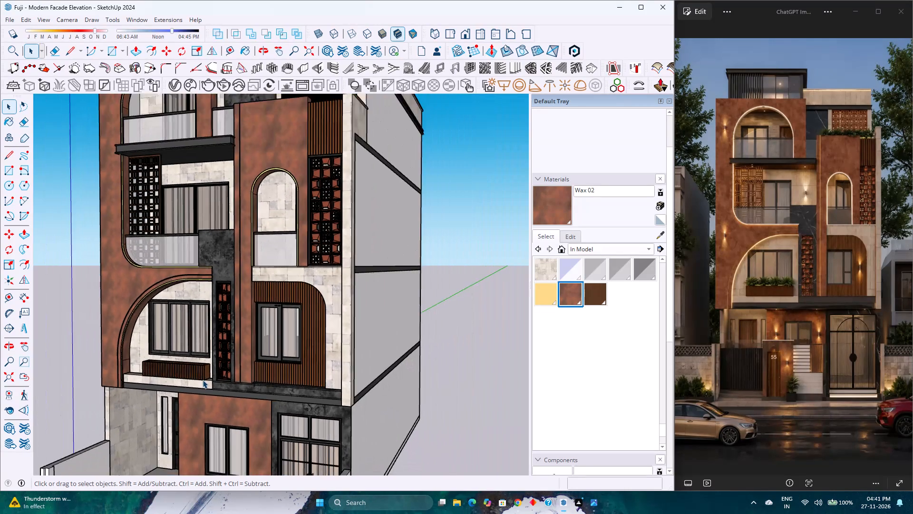
scroll(203, 380, "up", 4)
scroll(203, 380, "down", 4)
scroll(203, 380, "up", 2)
scroll(203, 380, "down", 3)
scroll(203, 380, "up", 4)
scroll(203, 380, "down", 5)
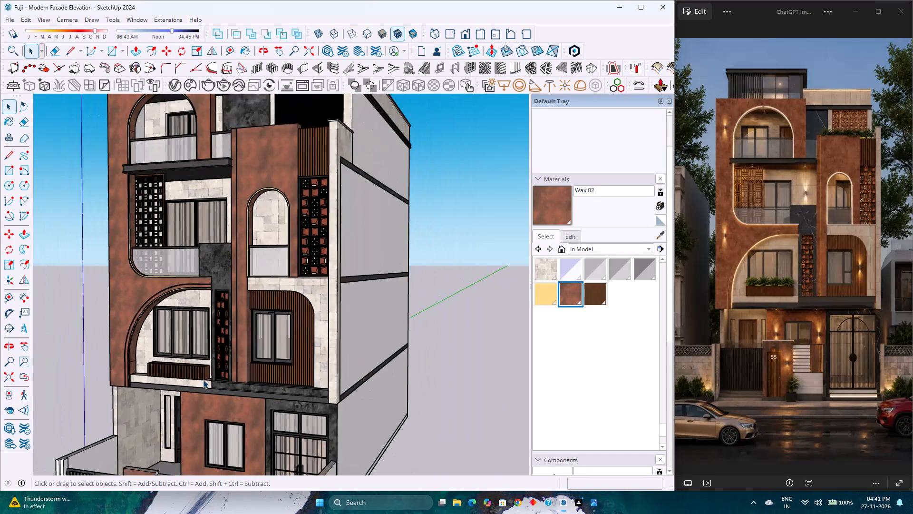
scroll(203, 380, "up", 3)
scroll(203, 380, "down", 2)
Return to the standard front view with the whole facade in view and save the model.
left_click(4, 382)
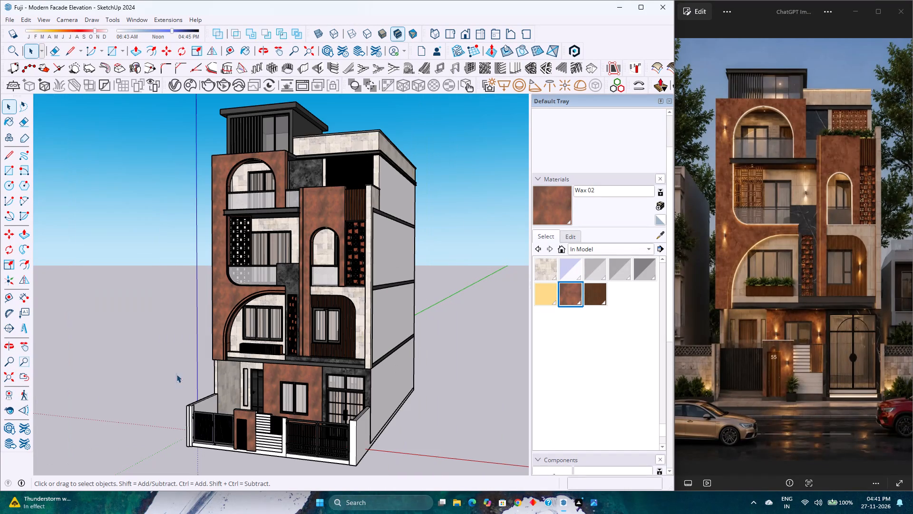
left_click(461, 35)
left_click(11, 375)
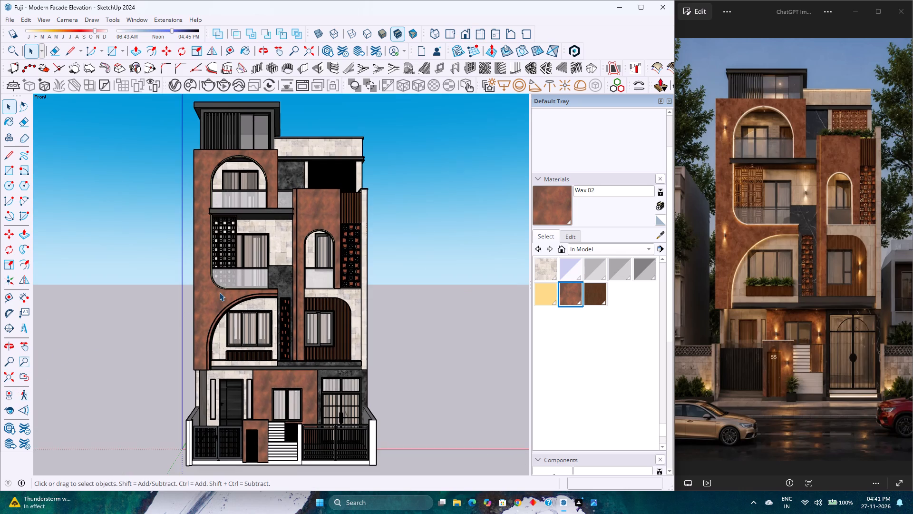
scroll(221, 291, "down", 4)
scroll(221, 291, "up", 3)
scroll(221, 291, "down", 1)
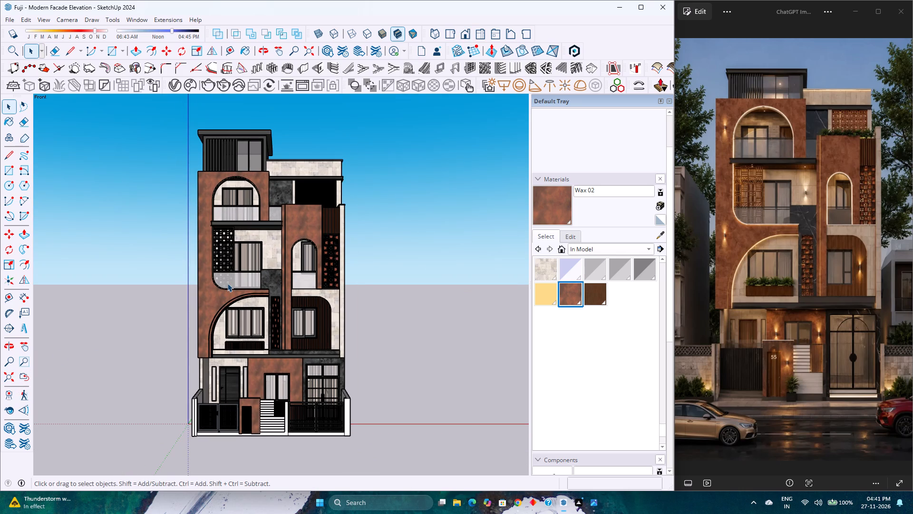
key("ctrl+s")
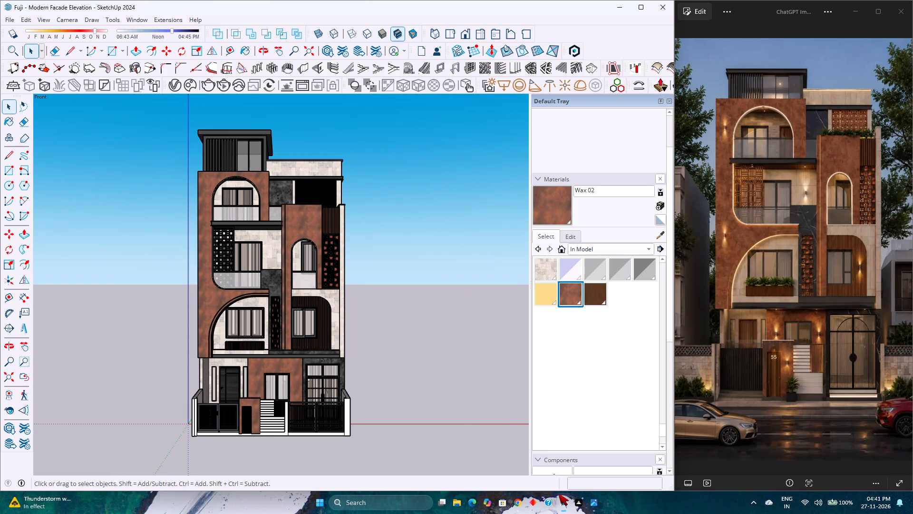
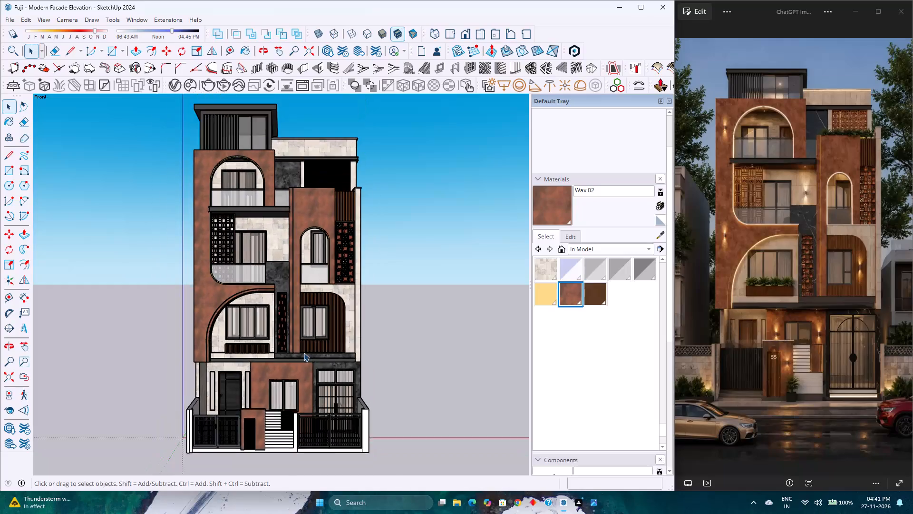
Examine the lower and middle floors of the painted facade in front view, near and far, against the reference image.
scroll(304, 353, "up", 3)
scroll(303, 354, "down", 4)
scroll(303, 355, "up", 3)
scroll(303, 355, "down", 2)
scroll(303, 355, "up", 2)
scroll(303, 356, "down", 2)
scroll(302, 356, "up", 2)
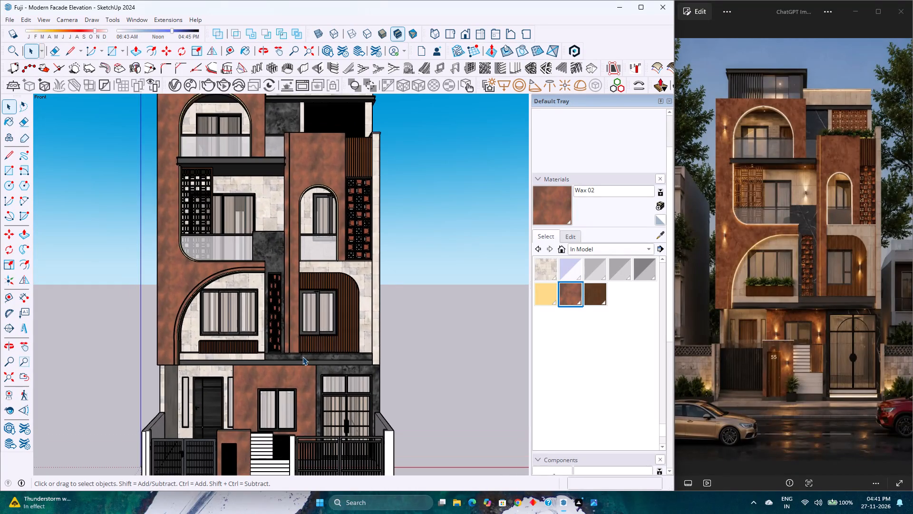
scroll(302, 357, "down", 2)
scroll(302, 357, "up", 2)
scroll(302, 357, "down", 3)
scroll(302, 357, "up", 2)
scroll(302, 357, "down", 2)
scroll(302, 357, "up", 2)
scroll(302, 357, "down", 1)
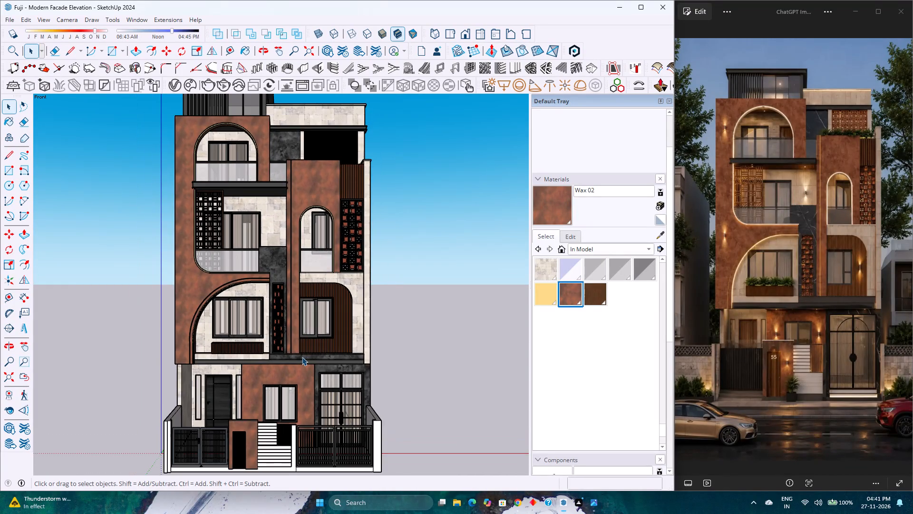
scroll(302, 357, "up", 4)
scroll(302, 357, "down", 1)
scroll(302, 357, "up", 1)
scroll(302, 358, "down", 2)
scroll(302, 358, "up", 1)
scroll(302, 358, "down", 1)
scroll(302, 358, "up", 3)
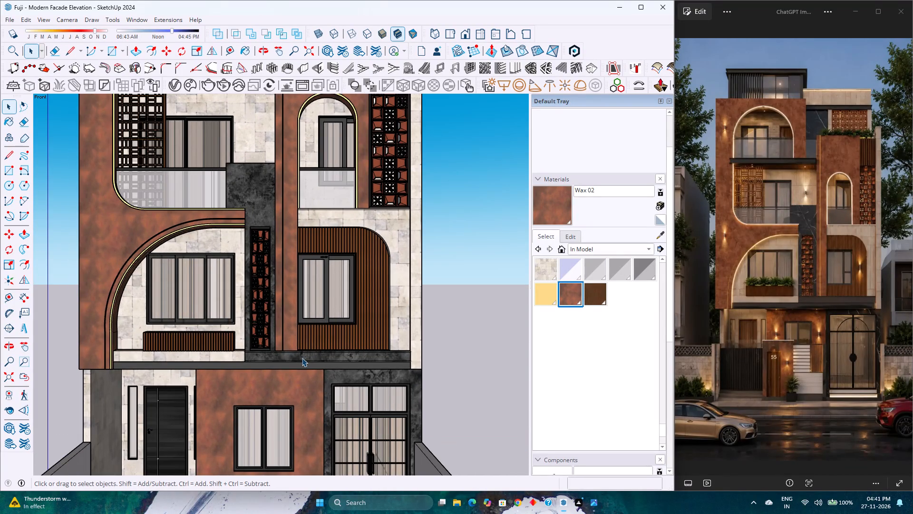
scroll(302, 358, "down", 3)
scroll(302, 358, "up", 1)
scroll(302, 360, "down", 2)
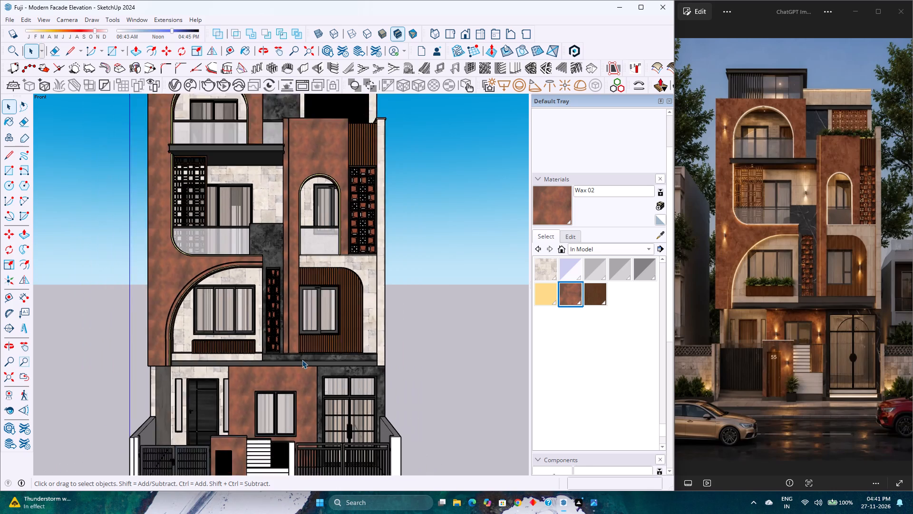
scroll(302, 360, "up", 2)
scroll(302, 360, "down", 3)
scroll(302, 360, "up", 2)
scroll(302, 360, "down", 2)
scroll(302, 360, "up", 2)
scroll(302, 360, "down", 3)
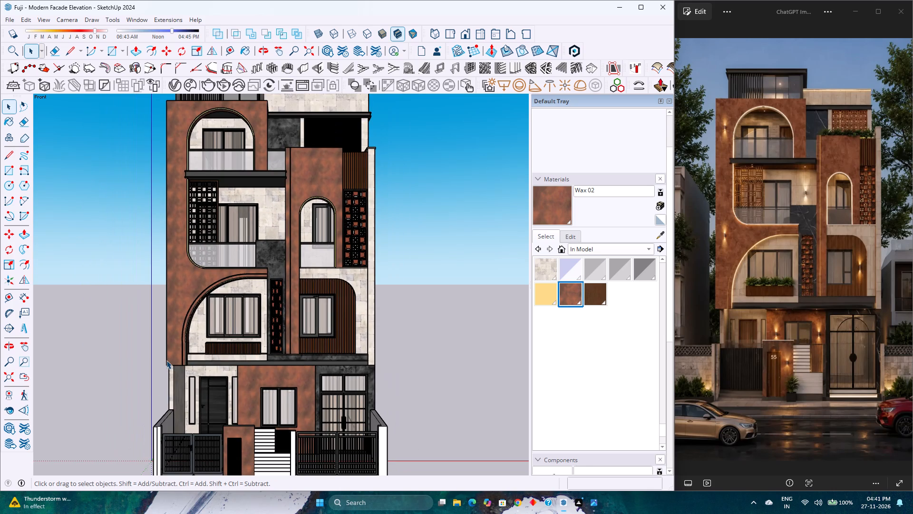
Examine the whole facade and its upper floors in front view, comparing balconies, screens and wall finishes with the reference image.
left_click(11, 381)
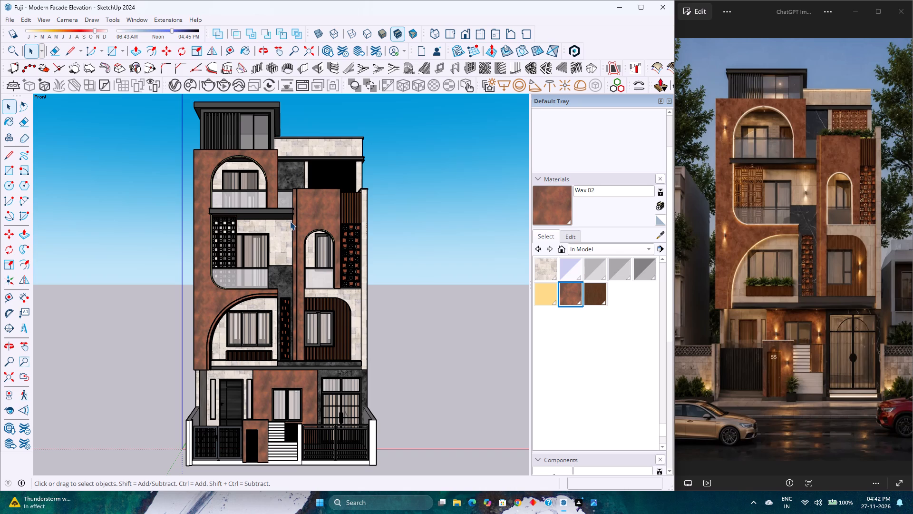
scroll(290, 221, "down", 4)
scroll(290, 225, "up", 4)
scroll(273, 215, "down", 1)
scroll(272, 215, "up", 1)
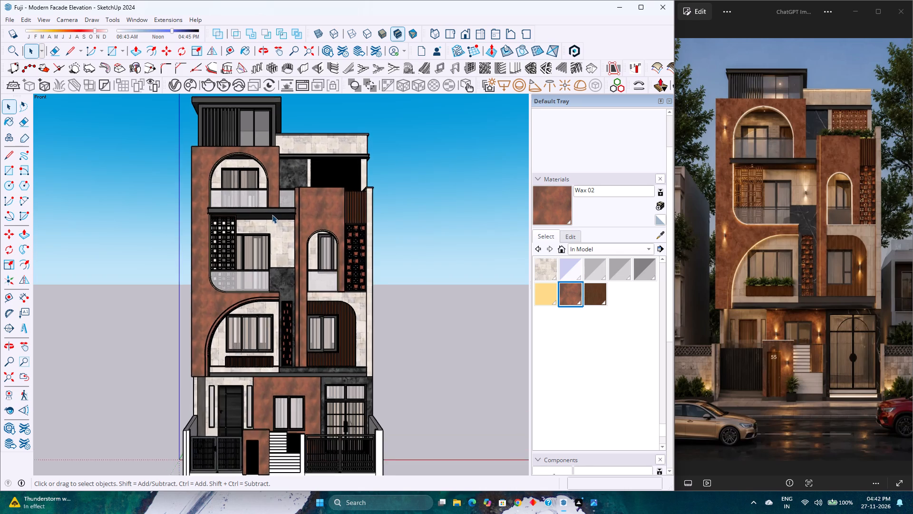
scroll(272, 215, "up", 1)
scroll(272, 215, "down", 2)
scroll(272, 215, "up", 3)
scroll(272, 215, "down", 5)
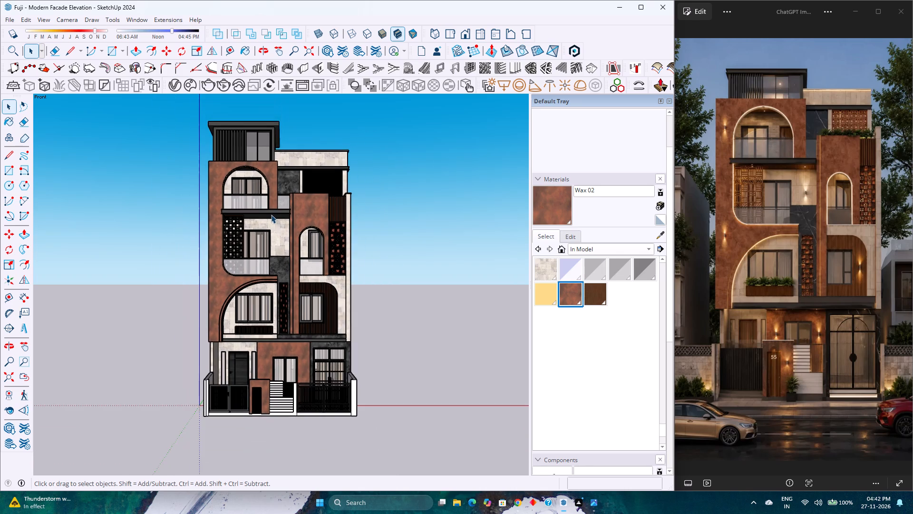
scroll(271, 215, "up", 2)
scroll(270, 216, "down", 2)
scroll(269, 217, "up", 3)
scroll(269, 217, "down", 3)
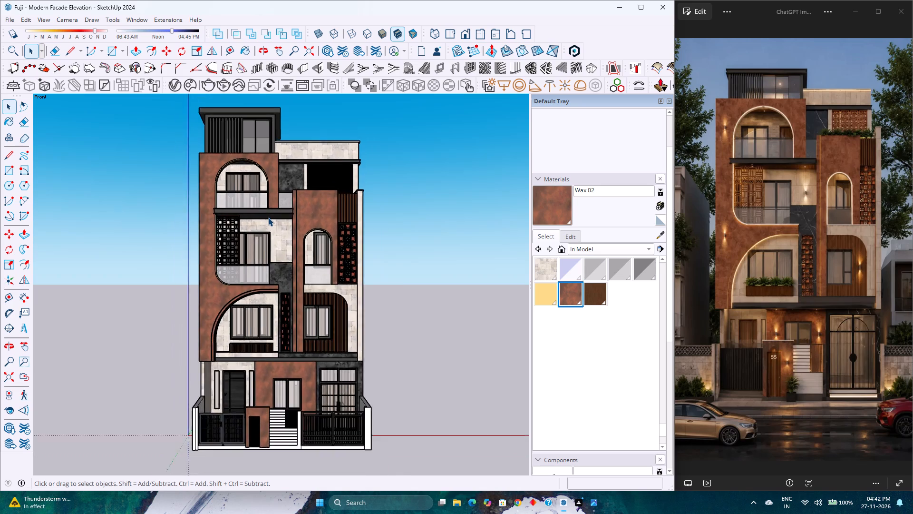
scroll(268, 218, "up", 3)
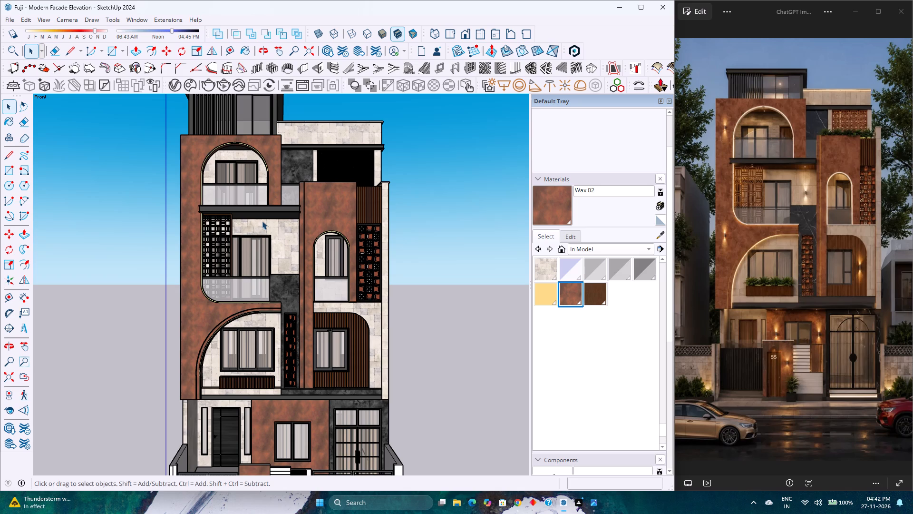
scroll(229, 339, "down", 2)
scroll(230, 340, "up", 4)
scroll(230, 340, "down", 2)
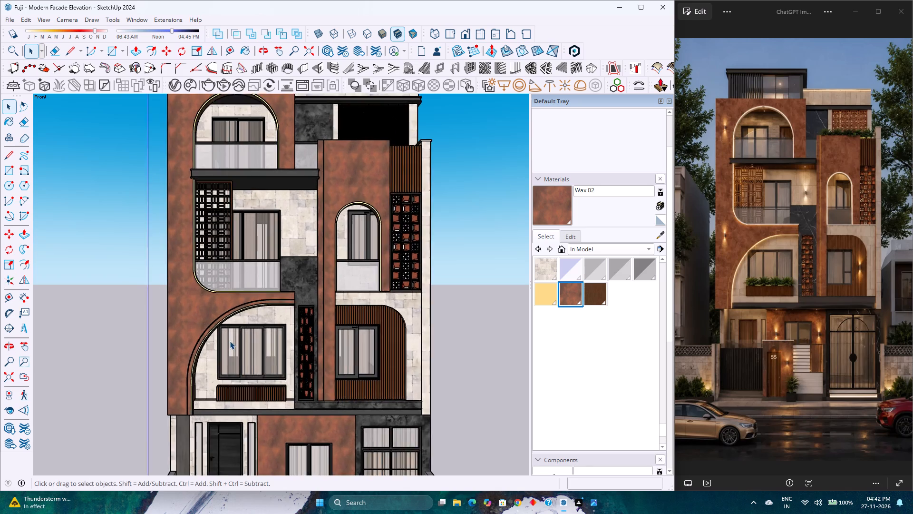
Examine the large arched window, its slatted planter box and the adjacent dark stone strip with the perforated screen close up.
scroll(230, 342, "up", 3)
scroll(228, 345, "down", 1)
scroll(228, 345, "up", 2)
scroll(225, 349, "down", 5)
scroll(224, 352, "up", 5)
scroll(224, 352, "down", 4)
scroll(224, 352, "up", 5)
scroll(224, 352, "down", 3)
scroll(224, 352, "up", 2)
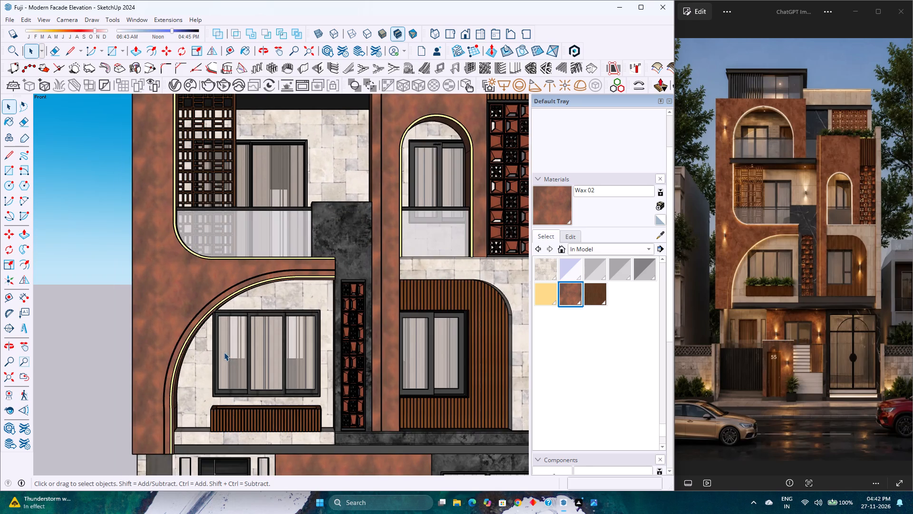
scroll(222, 353, "down", 3)
scroll(221, 354, "up", 3)
scroll(220, 355, "down", 3)
scroll(220, 355, "up", 2)
scroll(220, 355, "down", 2)
scroll(220, 356, "up", 4)
scroll(220, 356, "down", 1)
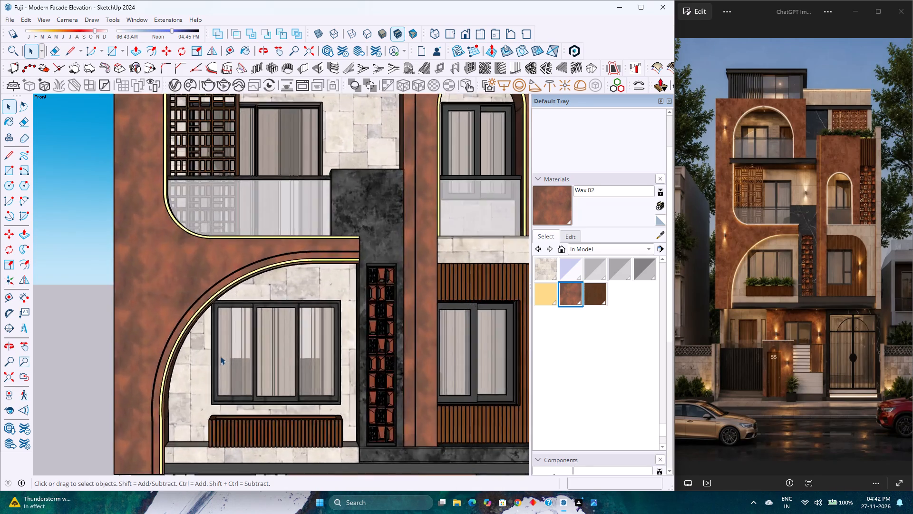
scroll(220, 356, "down", 2)
scroll(220, 356, "up", 3)
scroll(220, 356, "down", 2)
scroll(220, 356, "up", 3)
scroll(220, 356, "down", 3)
scroll(220, 356, "up", 3)
scroll(220, 356, "down", 3)
scroll(220, 356, "up", 3)
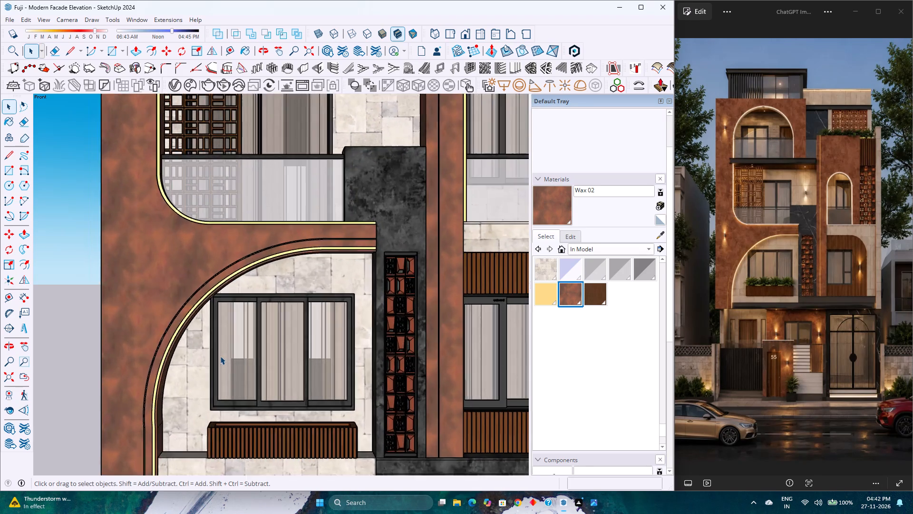
scroll(220, 356, "down", 2)
scroll(220, 356, "up", 3)
scroll(220, 356, "down", 3)
scroll(220, 356, "up", 2)
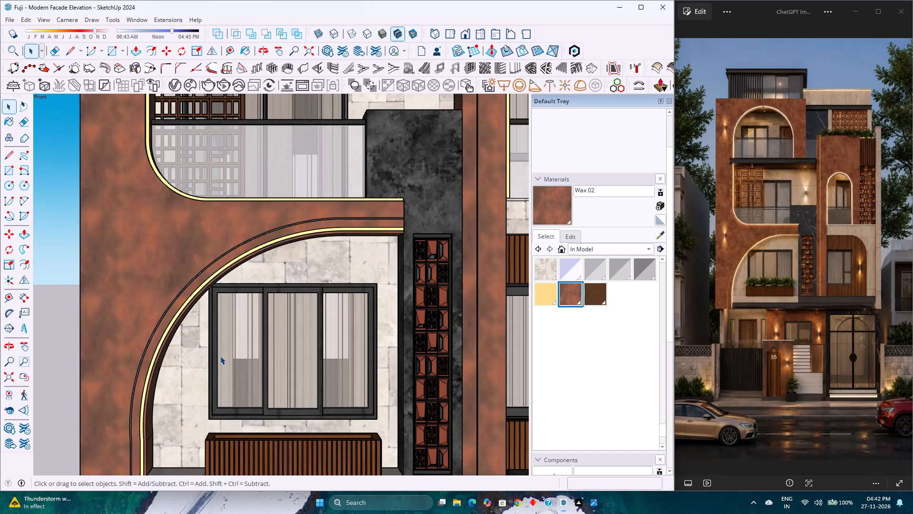
scroll(220, 356, "down", 3)
scroll(220, 356, "up", 3)
scroll(220, 356, "down", 3)
scroll(220, 356, "up", 2)
scroll(220, 356, "down", 3)
scroll(220, 356, "up", 3)
scroll(220, 356, "down", 4)
scroll(220, 356, "up", 3)
scroll(220, 356, "down", 3)
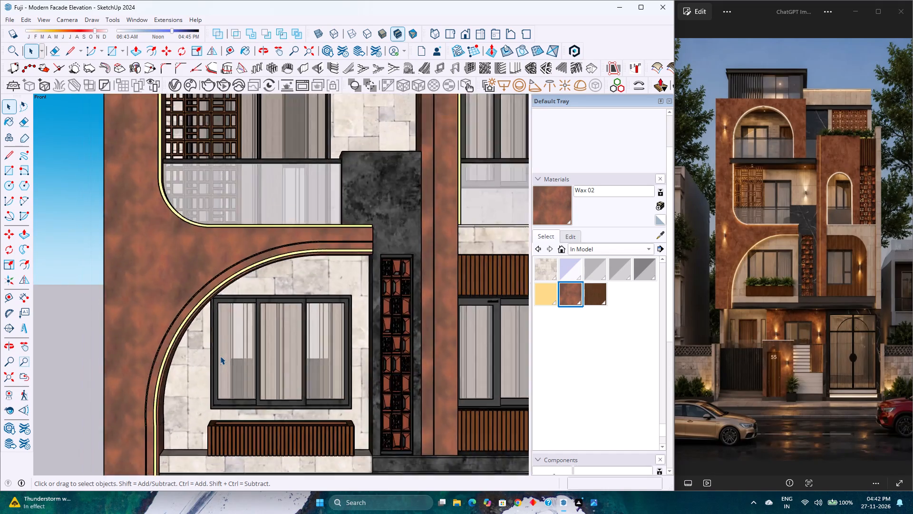
scroll(220, 356, "down", 2)
scroll(220, 356, "up", 1)
scroll(220, 356, "down", 1)
scroll(220, 356, "up", 1)
scroll(220, 356, "down", 9)
Examine the building at an angle from both sides, checking the side walls, facade depth and materials.
middle_click_drag(289, 342, 190, 343)
scroll(190, 343, "down", 4)
middle_click_drag(186, 351, 343, 352)
middle_click(345, 352)
scroll(373, 351, "up", 4)
scroll(373, 351, "down", 5)
middle_click_drag(341, 366, 310, 371)
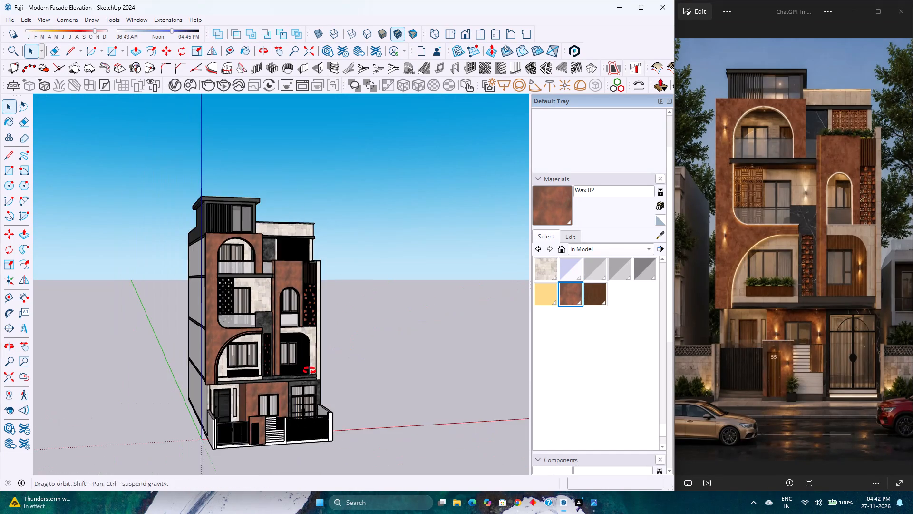
middle_click_drag(310, 371, 242, 371)
scroll(192, 412, "up", 4)
scroll(192, 412, "down", 6)
scroll(192, 412, "up", 3)
scroll(127, 367, "up", 2)
middle_click_drag(127, 367, 166, 368)
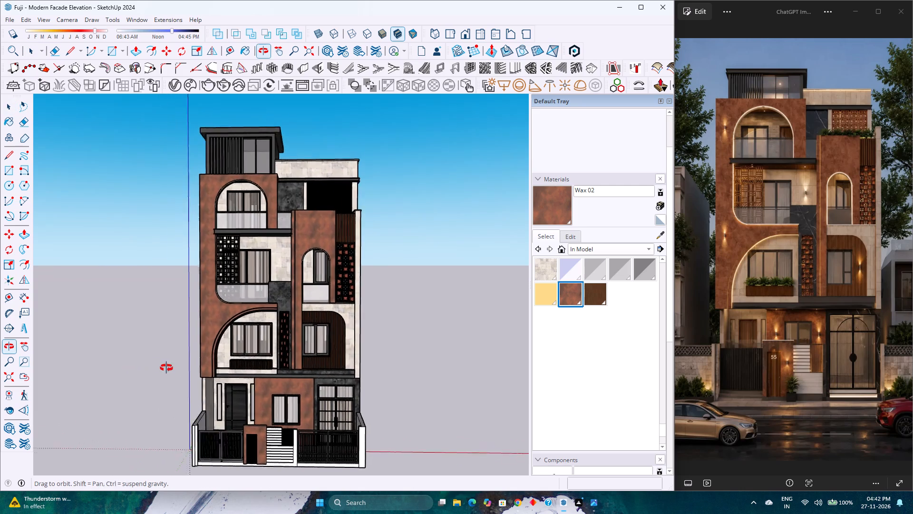
middle_click_drag(166, 368, 219, 370)
scroll(310, 368, "down", 3)
middle_click_drag(337, 380, 282, 386)
middle_click(282, 386)
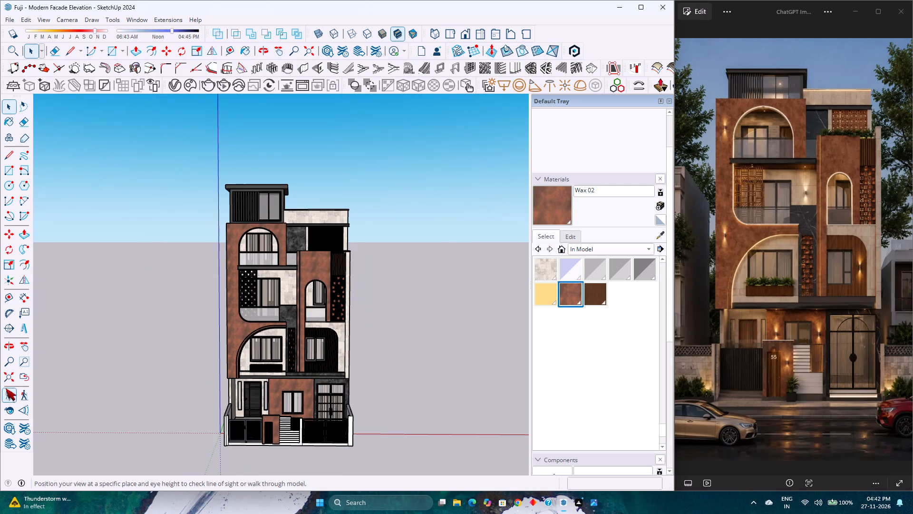
Fit the whole building in view and return to the standard front view.
left_click(10, 378)
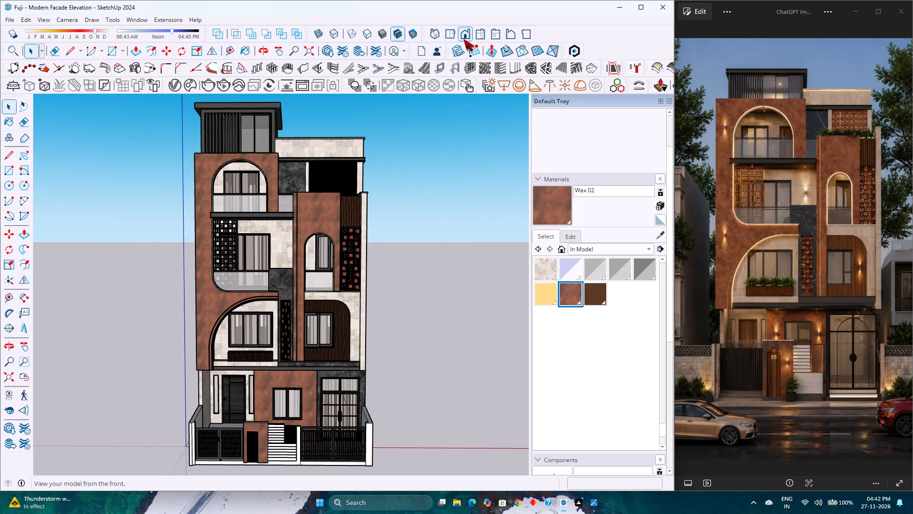
left_click(464, 39)
Examine the facade in front view, as a whole and close up around the middle-floor balconies, arches and screens, against the reference image.
scroll(319, 242, "down", 2)
scroll(285, 318, "up", 2)
scroll(285, 318, "down", 2)
scroll(285, 318, "up", 2)
scroll(285, 318, "down", 2)
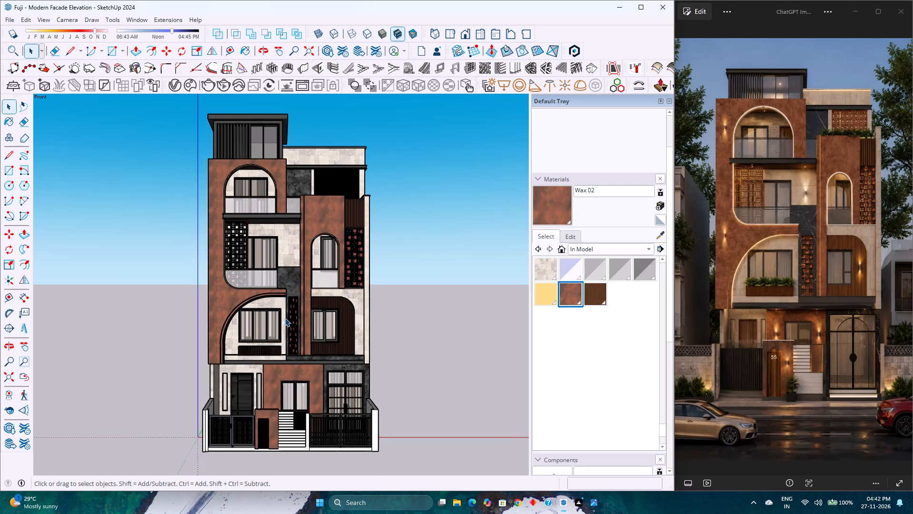
scroll(285, 318, "up", 2)
scroll(285, 318, "down", 2)
scroll(292, 287, "up", 1)
scroll(292, 287, "down", 2)
scroll(292, 288, "up", 3)
scroll(292, 288, "down", 4)
scroll(292, 288, "up", 3)
scroll(292, 288, "down", 3)
scroll(292, 288, "up", 3)
scroll(292, 288, "down", 4)
scroll(292, 288, "up", 4)
scroll(292, 288, "down", 4)
scroll(292, 288, "up", 4)
scroll(292, 288, "down", 5)
scroll(292, 288, "up", 5)
scroll(292, 288, "down", 4)
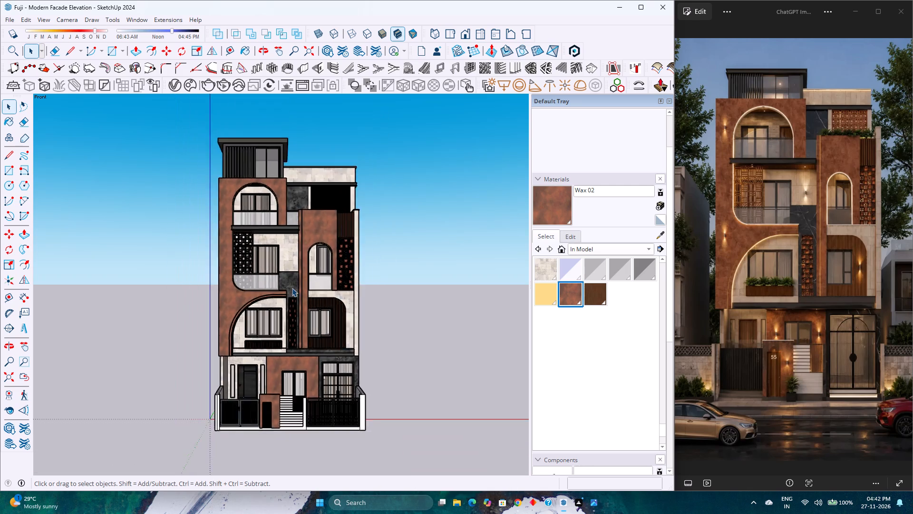
scroll(292, 288, "up", 3)
scroll(292, 288, "down", 4)
scroll(292, 288, "up", 7)
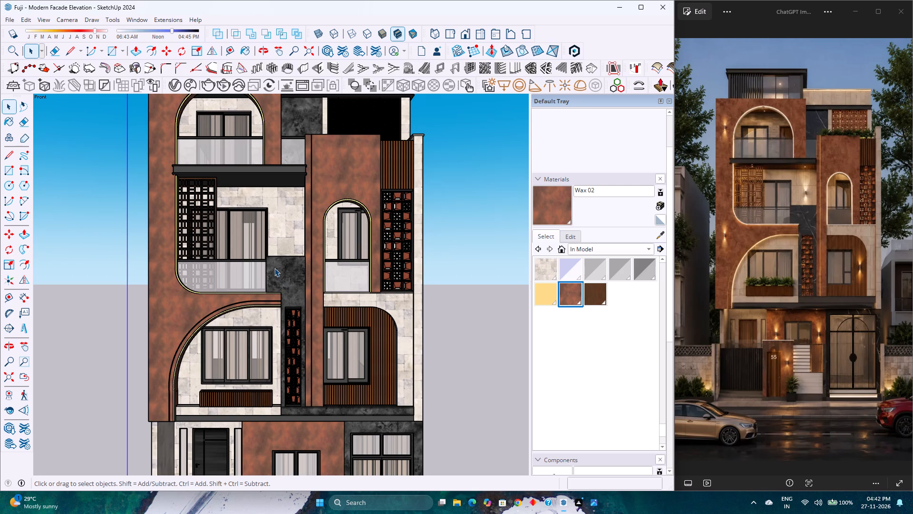
scroll(273, 273, "down", 2)
scroll(272, 276, "up", 2)
scroll(272, 276, "down", 3)
scroll(272, 276, "up", 4)
scroll(272, 276, "down", 4)
scroll(272, 276, "up", 3)
scroll(272, 276, "down", 4)
scroll(272, 276, "up", 2)
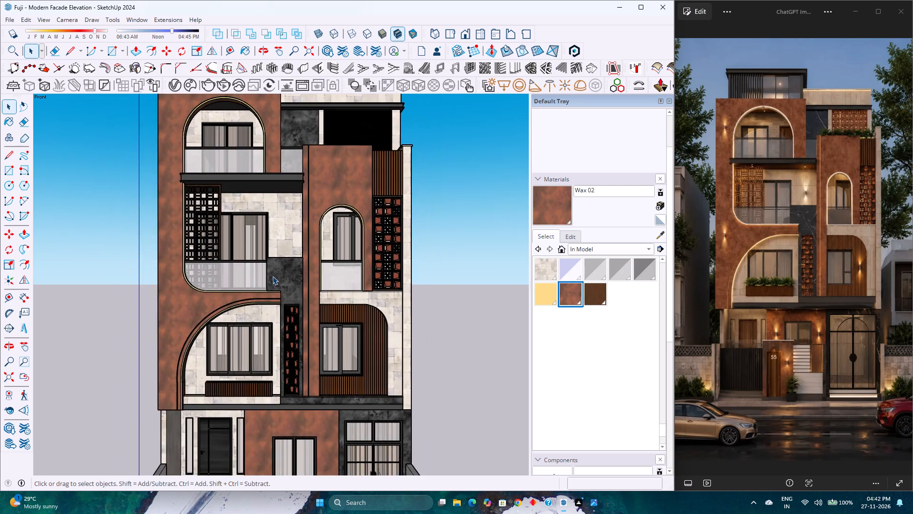
scroll(272, 276, "down", 3)
scroll(272, 276, "up", 3)
scroll(272, 276, "down", 3)
scroll(272, 276, "up", 3)
scroll(272, 276, "down", 2)
scroll(272, 277, "up", 4)
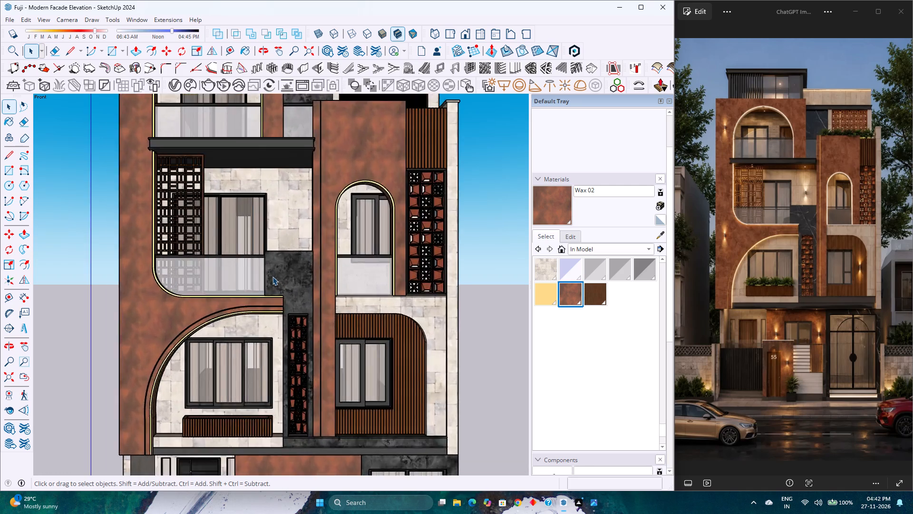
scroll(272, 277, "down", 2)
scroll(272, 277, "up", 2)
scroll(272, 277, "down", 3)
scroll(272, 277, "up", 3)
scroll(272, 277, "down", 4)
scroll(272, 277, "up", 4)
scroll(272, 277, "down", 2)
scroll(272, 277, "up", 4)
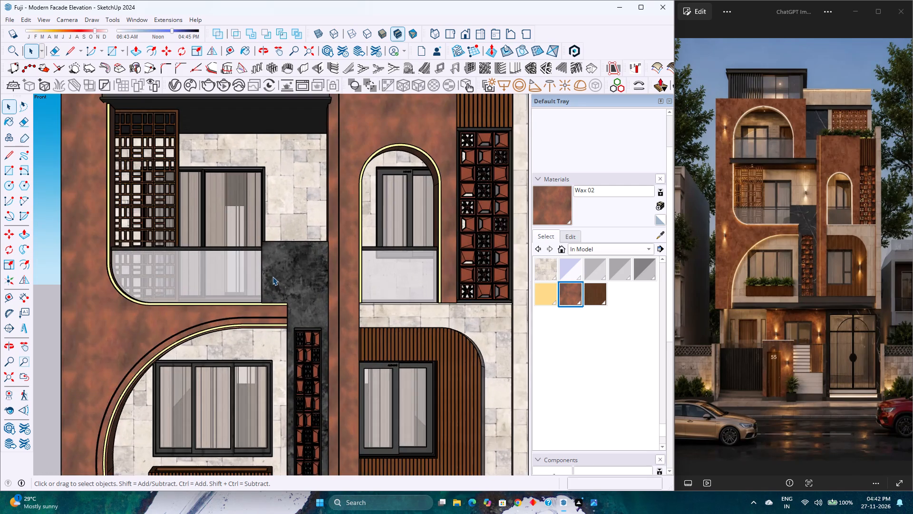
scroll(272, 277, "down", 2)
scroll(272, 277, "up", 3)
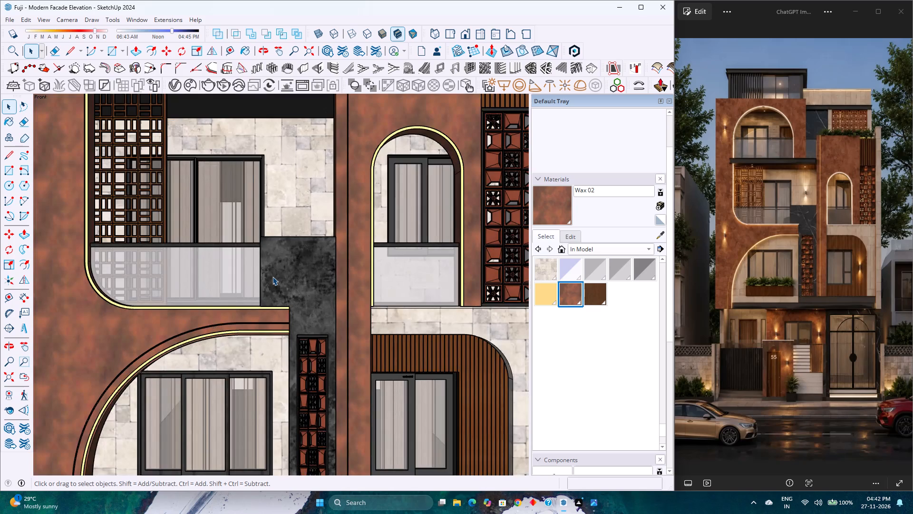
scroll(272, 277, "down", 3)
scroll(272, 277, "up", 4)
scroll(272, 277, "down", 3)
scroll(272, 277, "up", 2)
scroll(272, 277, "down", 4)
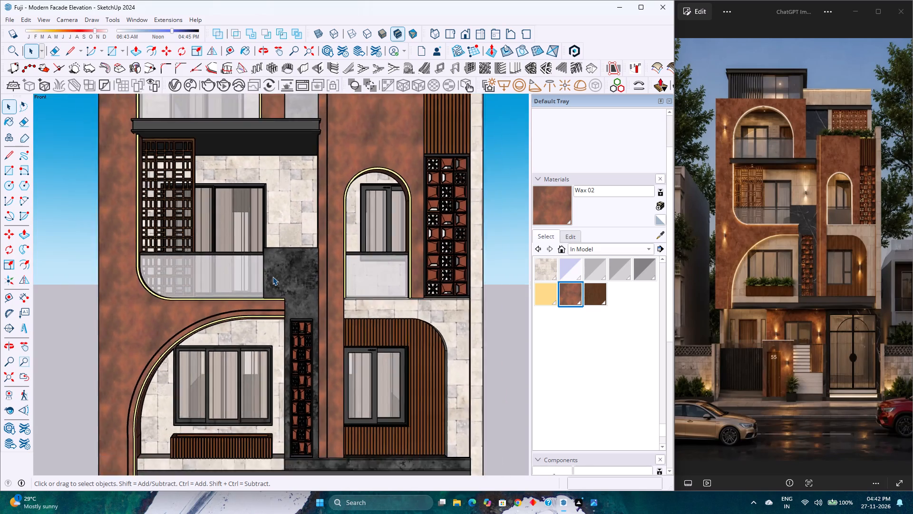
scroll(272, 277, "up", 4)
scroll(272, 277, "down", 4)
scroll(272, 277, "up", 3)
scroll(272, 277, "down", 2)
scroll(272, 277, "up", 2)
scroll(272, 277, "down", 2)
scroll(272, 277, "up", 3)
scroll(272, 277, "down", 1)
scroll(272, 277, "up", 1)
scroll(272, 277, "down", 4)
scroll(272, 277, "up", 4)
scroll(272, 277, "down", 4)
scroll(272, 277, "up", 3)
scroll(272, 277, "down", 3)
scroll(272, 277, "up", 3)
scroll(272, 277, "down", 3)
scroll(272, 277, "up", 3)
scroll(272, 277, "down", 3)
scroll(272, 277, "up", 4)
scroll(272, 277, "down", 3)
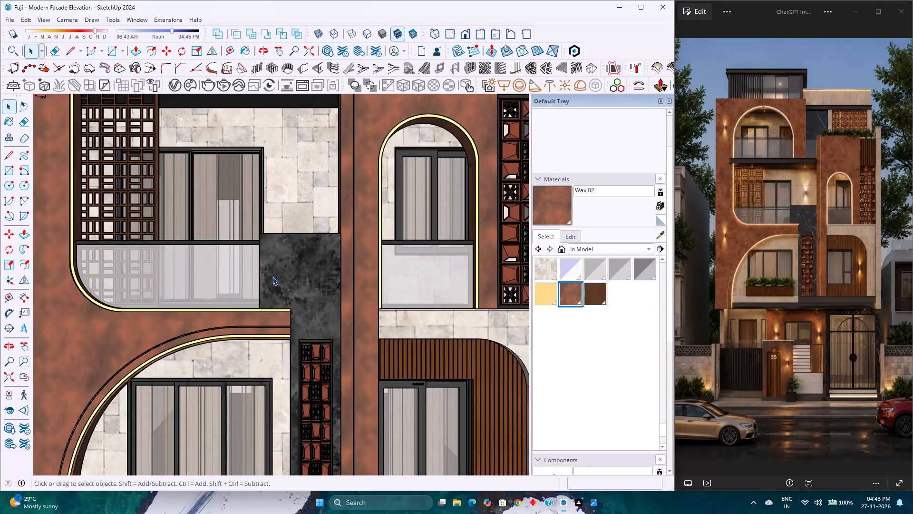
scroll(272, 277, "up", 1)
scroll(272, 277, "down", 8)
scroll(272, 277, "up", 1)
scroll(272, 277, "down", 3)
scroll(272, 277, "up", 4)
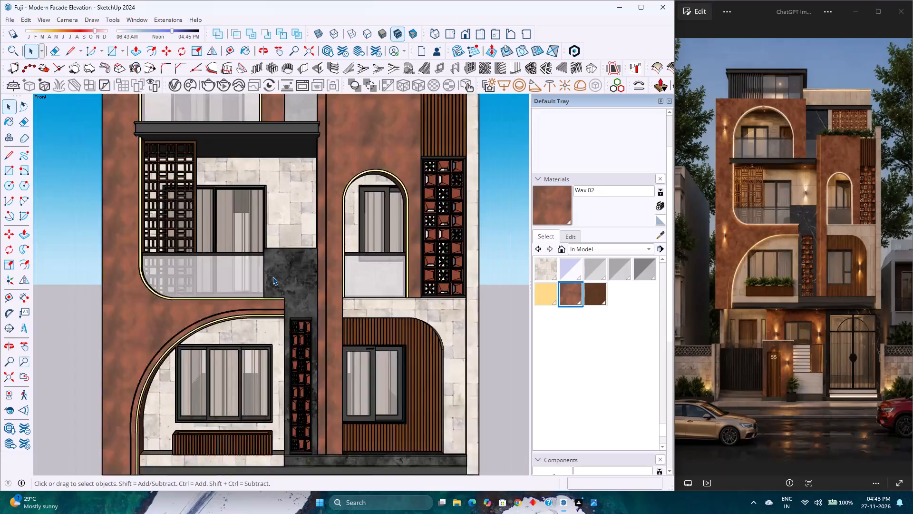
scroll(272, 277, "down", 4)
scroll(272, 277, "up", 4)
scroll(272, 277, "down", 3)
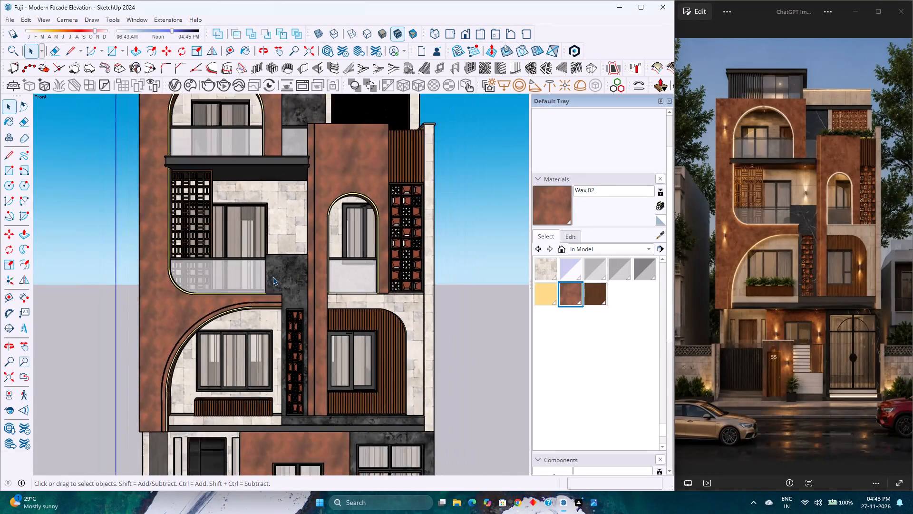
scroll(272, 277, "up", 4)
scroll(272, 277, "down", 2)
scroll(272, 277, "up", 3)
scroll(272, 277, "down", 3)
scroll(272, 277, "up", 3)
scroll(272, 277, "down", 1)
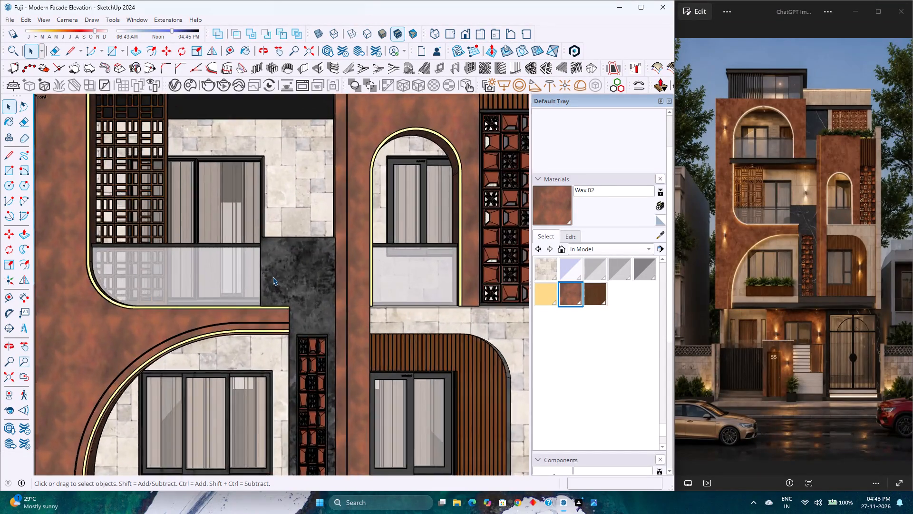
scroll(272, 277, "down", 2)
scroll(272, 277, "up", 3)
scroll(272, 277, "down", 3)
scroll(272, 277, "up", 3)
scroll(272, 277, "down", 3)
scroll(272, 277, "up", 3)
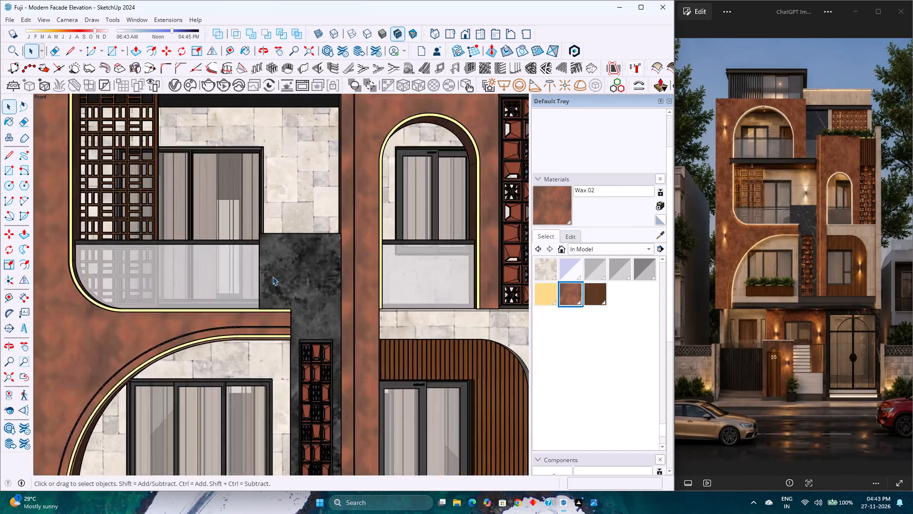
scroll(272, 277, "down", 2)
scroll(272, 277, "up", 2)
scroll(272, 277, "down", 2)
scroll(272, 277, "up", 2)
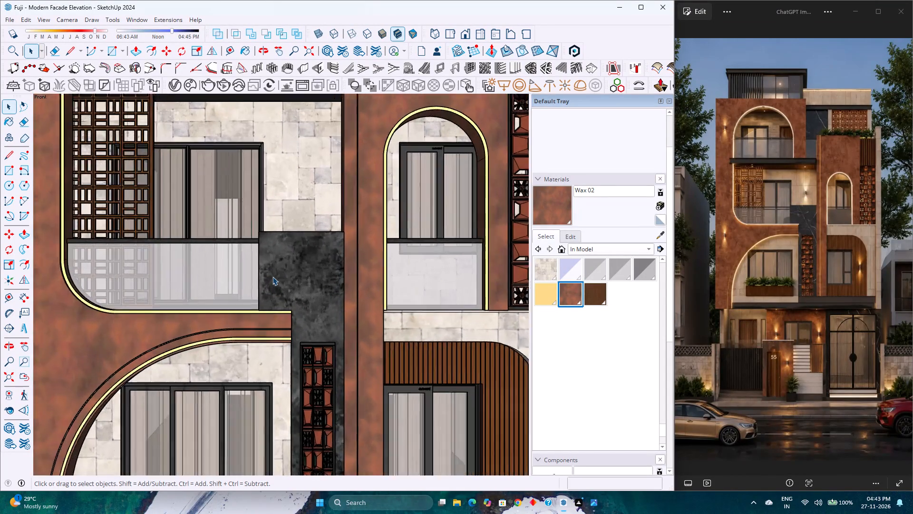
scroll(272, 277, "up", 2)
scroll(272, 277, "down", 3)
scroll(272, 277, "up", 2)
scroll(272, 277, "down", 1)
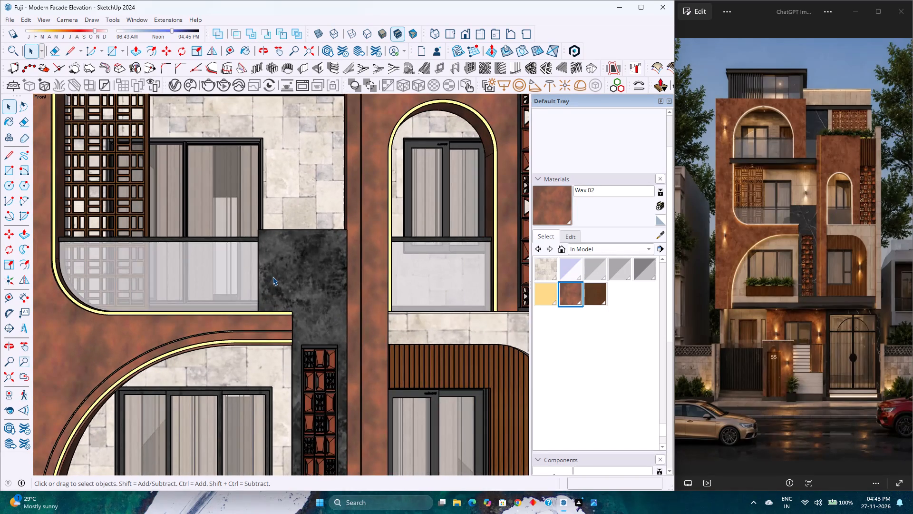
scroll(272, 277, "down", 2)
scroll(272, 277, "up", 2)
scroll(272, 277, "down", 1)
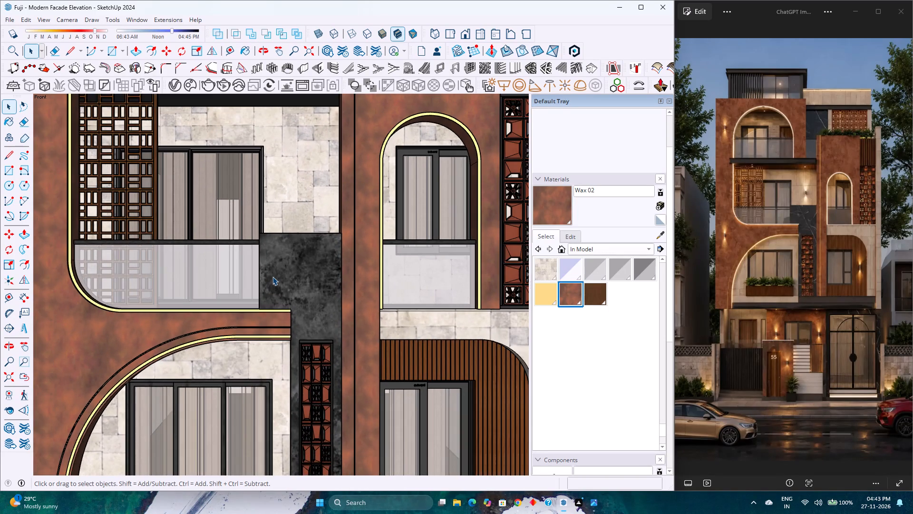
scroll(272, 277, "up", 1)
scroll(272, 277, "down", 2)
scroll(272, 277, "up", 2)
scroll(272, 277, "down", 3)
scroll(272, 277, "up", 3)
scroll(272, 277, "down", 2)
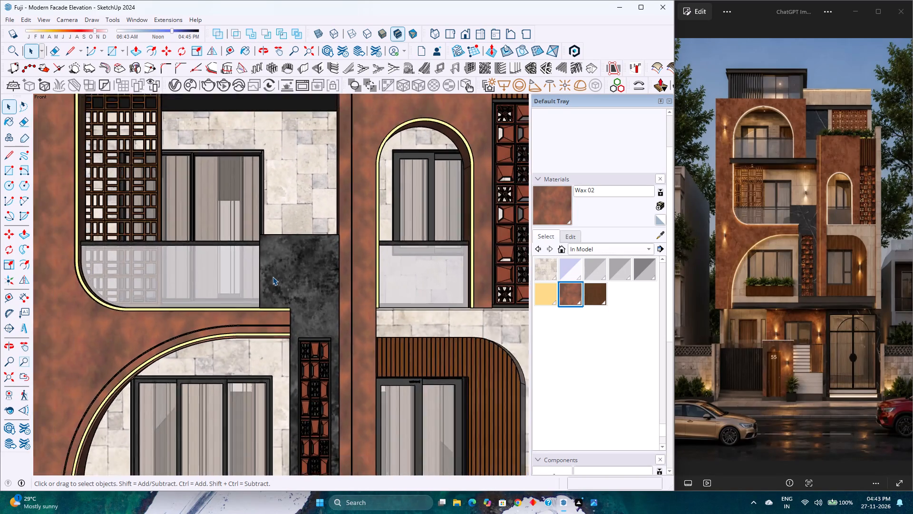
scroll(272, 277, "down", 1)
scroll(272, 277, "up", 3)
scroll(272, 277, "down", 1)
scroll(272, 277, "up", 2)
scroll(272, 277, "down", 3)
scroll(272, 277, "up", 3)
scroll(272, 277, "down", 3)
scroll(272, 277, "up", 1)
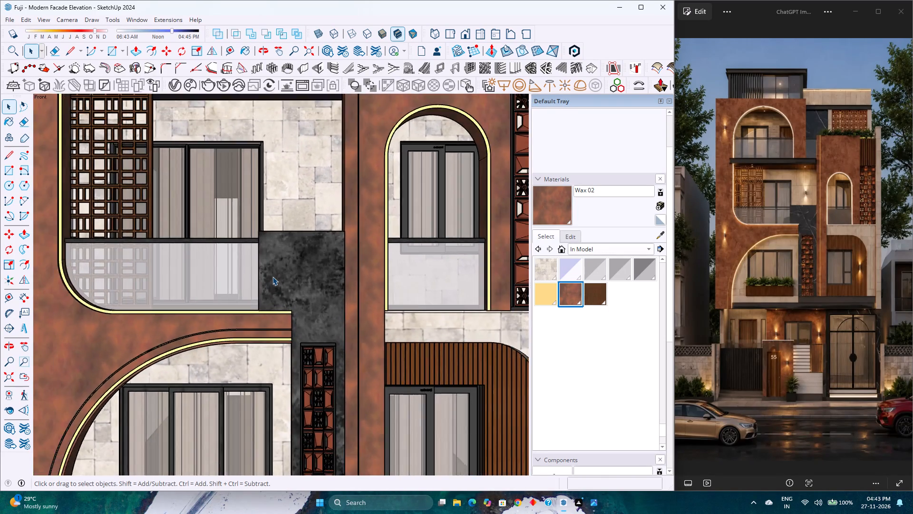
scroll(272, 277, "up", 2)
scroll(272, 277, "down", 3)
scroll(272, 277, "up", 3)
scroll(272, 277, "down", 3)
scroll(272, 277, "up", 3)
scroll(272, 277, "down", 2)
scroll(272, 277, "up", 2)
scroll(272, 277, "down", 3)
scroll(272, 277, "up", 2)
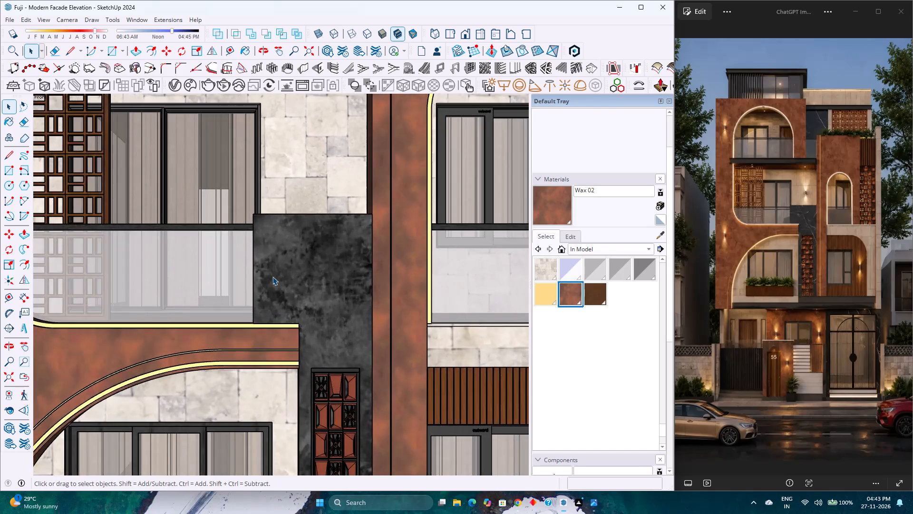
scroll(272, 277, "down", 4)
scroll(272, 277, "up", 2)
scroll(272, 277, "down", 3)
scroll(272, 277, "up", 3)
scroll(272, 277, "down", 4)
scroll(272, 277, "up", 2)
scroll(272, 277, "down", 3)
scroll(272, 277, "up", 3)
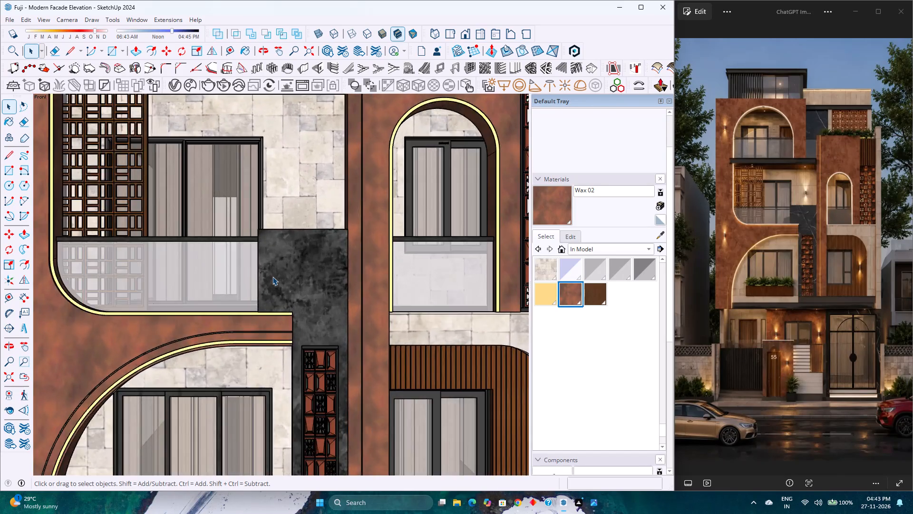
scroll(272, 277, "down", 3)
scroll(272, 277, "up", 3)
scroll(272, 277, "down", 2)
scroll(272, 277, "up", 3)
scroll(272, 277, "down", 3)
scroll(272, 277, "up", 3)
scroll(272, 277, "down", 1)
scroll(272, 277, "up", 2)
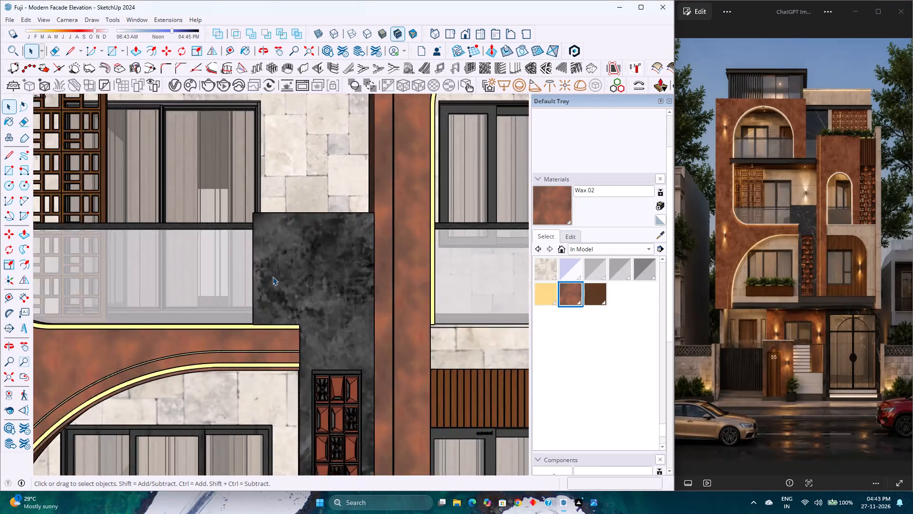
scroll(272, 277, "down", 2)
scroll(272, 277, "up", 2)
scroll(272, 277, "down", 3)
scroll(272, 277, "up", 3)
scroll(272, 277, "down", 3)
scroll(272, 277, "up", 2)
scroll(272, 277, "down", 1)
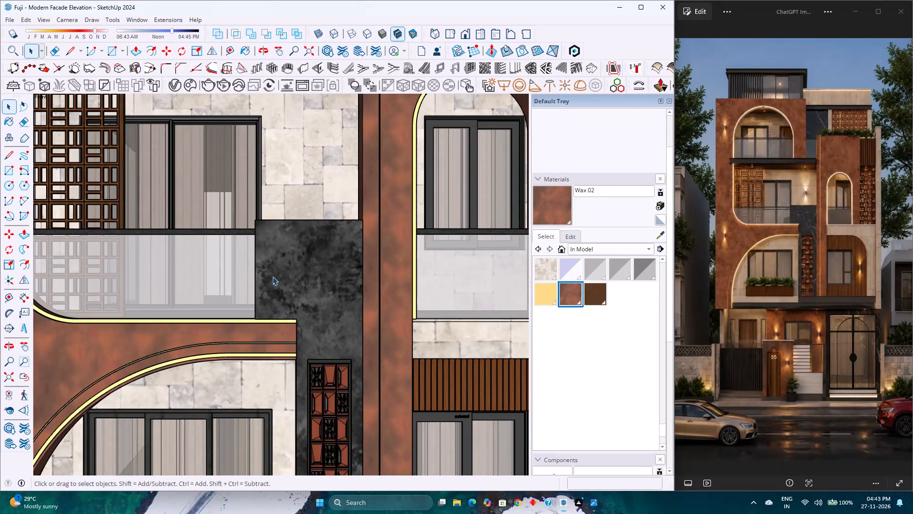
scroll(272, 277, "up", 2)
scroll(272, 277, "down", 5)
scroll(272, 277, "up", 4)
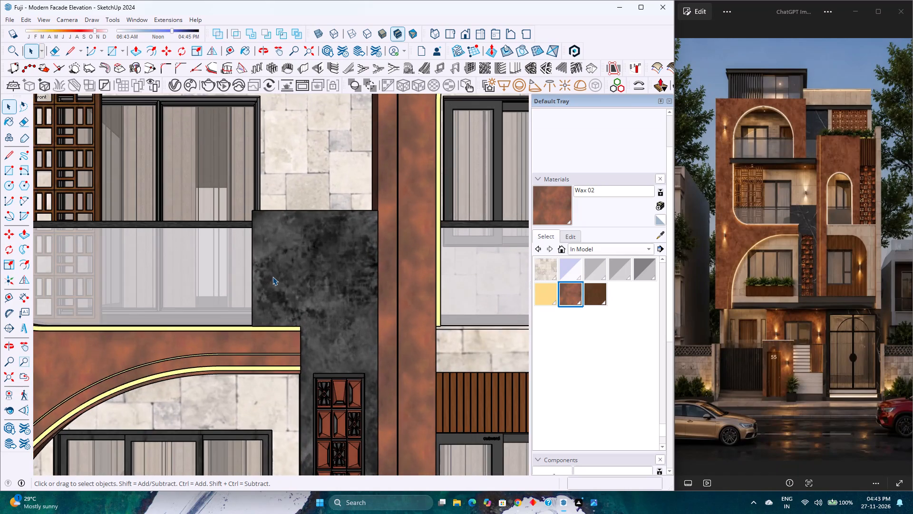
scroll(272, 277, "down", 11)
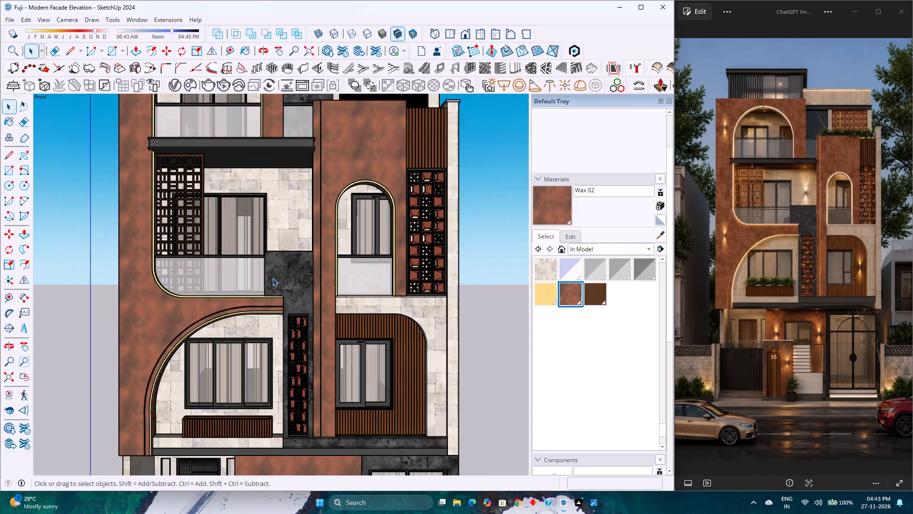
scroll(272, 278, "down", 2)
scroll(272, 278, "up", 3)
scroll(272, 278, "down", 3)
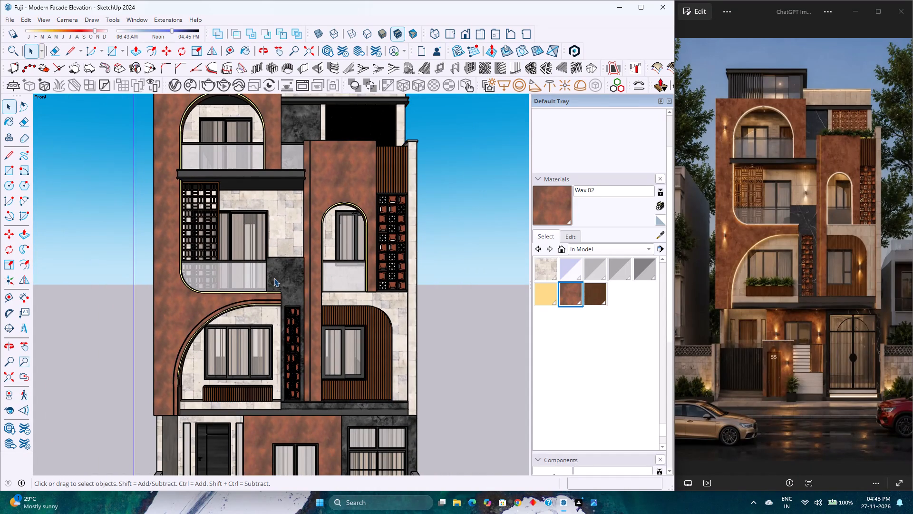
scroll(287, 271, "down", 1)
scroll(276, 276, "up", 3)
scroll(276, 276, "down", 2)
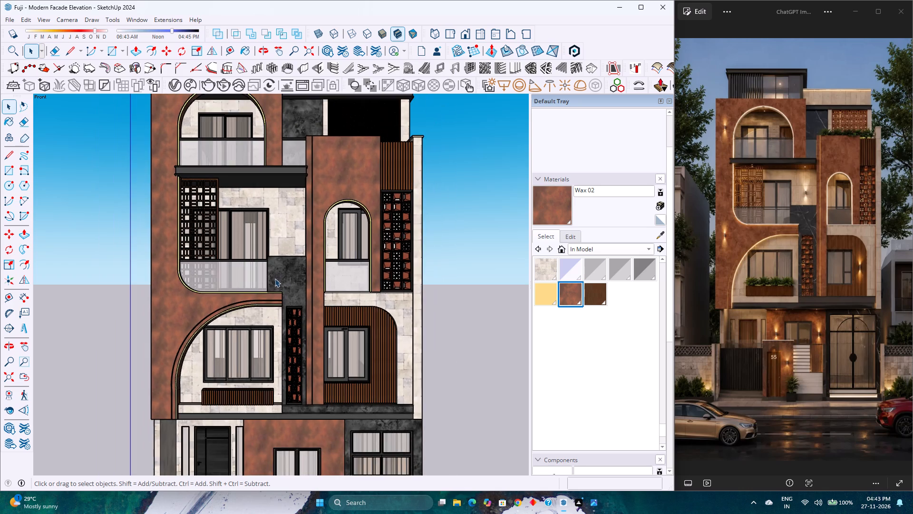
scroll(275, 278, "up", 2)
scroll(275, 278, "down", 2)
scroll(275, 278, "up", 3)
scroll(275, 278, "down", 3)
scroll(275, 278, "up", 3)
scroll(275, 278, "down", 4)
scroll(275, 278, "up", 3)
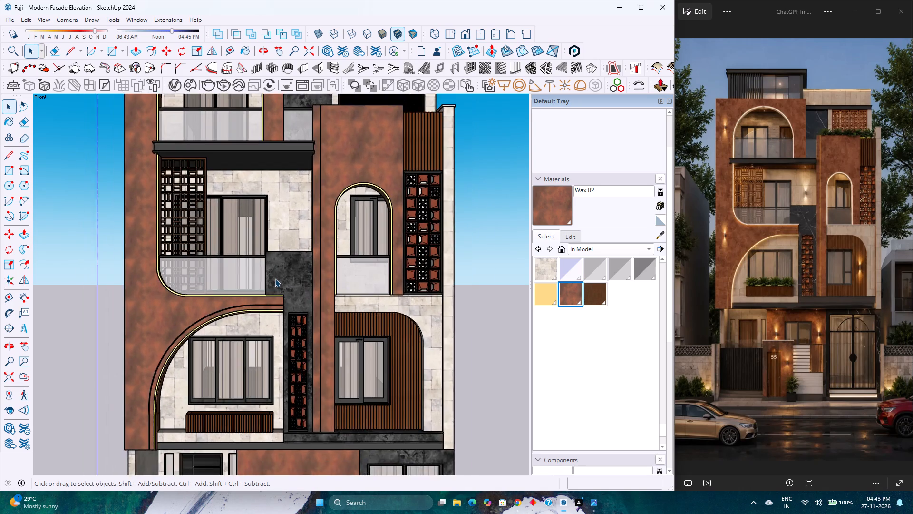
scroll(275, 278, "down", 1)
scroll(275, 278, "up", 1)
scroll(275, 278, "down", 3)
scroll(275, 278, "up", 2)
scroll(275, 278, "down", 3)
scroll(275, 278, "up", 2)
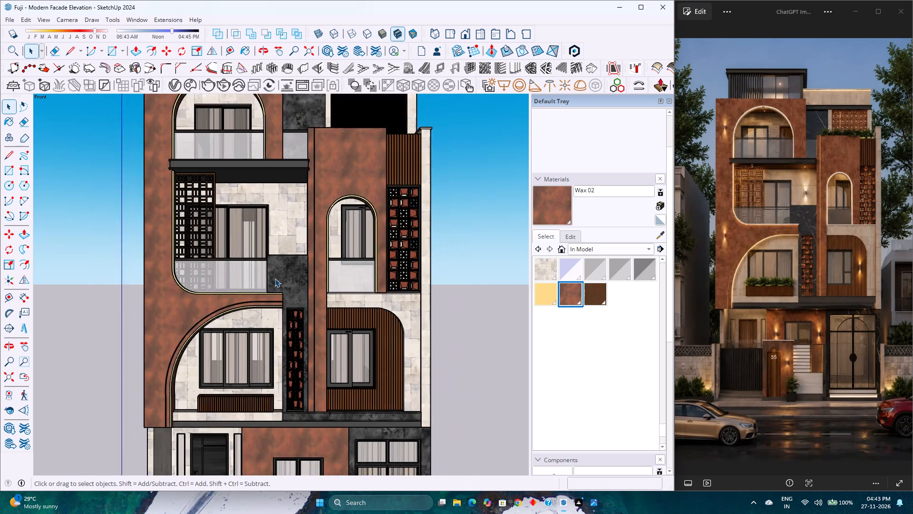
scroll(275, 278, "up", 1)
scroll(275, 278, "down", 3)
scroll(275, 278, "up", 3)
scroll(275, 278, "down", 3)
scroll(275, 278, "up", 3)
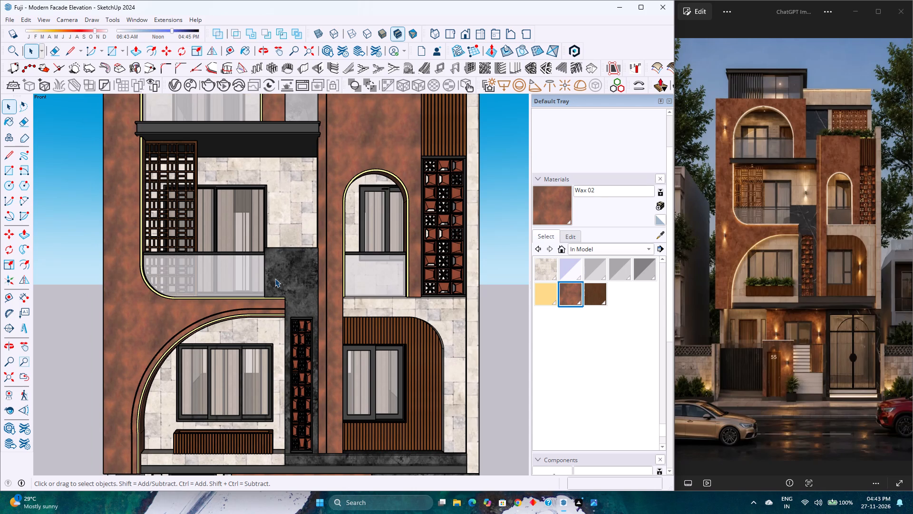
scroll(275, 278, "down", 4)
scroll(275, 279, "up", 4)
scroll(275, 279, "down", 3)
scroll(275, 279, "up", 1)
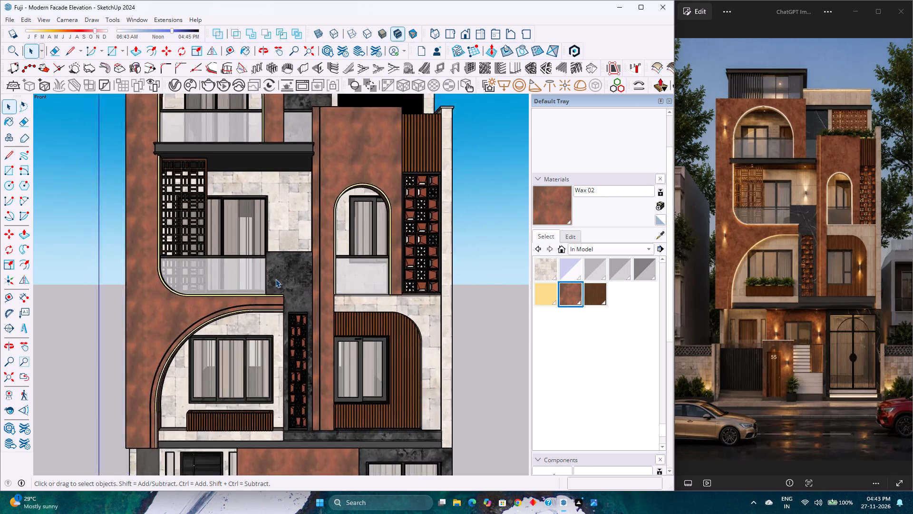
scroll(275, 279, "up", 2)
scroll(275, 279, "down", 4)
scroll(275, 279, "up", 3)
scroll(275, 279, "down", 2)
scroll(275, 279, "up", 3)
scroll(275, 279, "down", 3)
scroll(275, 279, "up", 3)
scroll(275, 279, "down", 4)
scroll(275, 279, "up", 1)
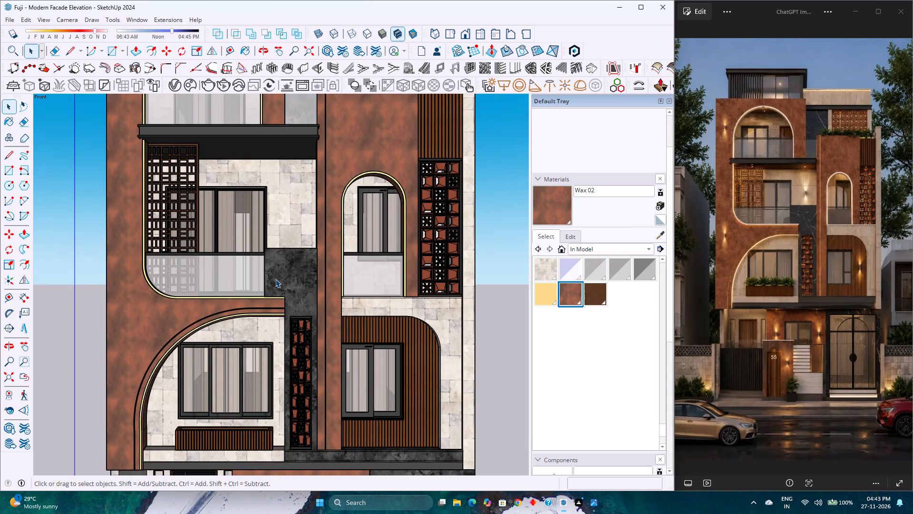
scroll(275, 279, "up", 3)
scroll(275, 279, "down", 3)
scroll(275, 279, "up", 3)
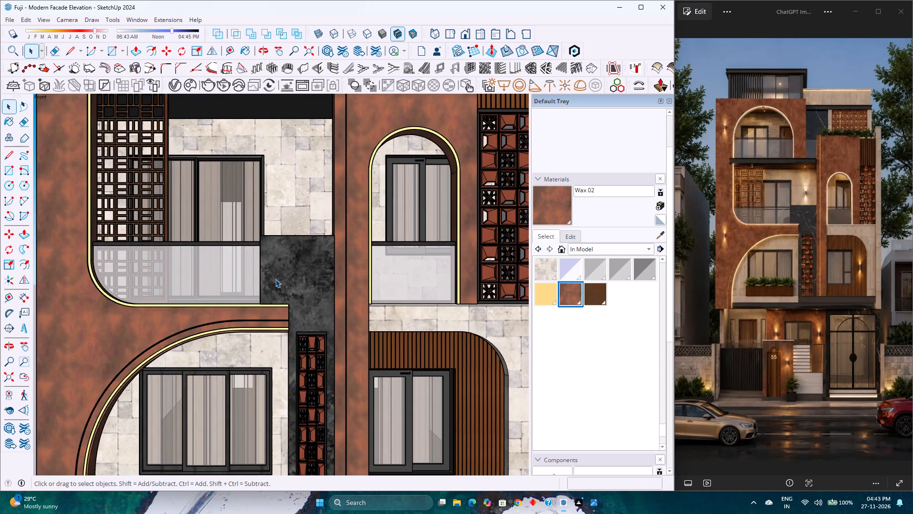
Examine the middle floors in front view, comparing the balconies, arched openings, lattice screens and slatted cladding with the reference image.
scroll(275, 279, "down", 1)
scroll(275, 279, "up", 1)
scroll(275, 279, "down", 3)
scroll(275, 279, "up", 2)
scroll(275, 279, "down", 3)
scroll(275, 279, "up", 3)
scroll(275, 279, "down", 3)
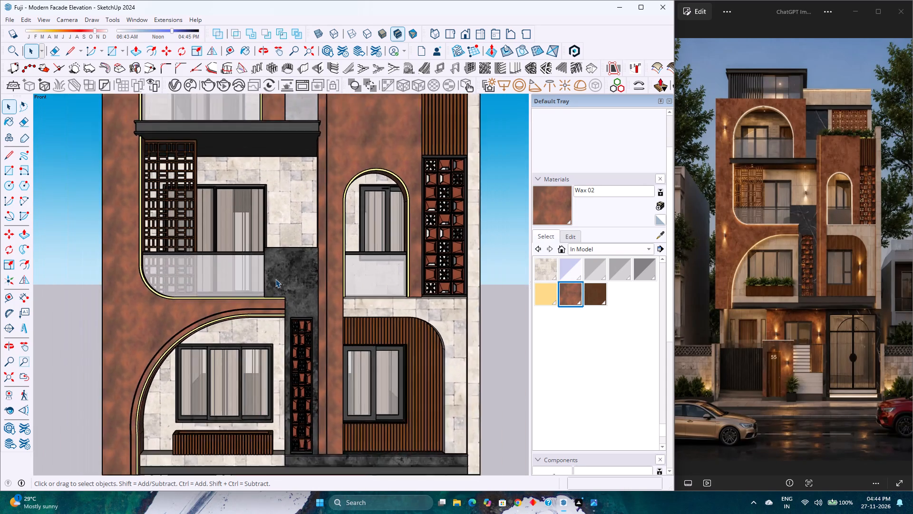
scroll(275, 279, "up", 2)
scroll(275, 279, "down", 1)
scroll(275, 279, "up", 3)
scroll(275, 279, "down", 4)
scroll(275, 279, "up", 2)
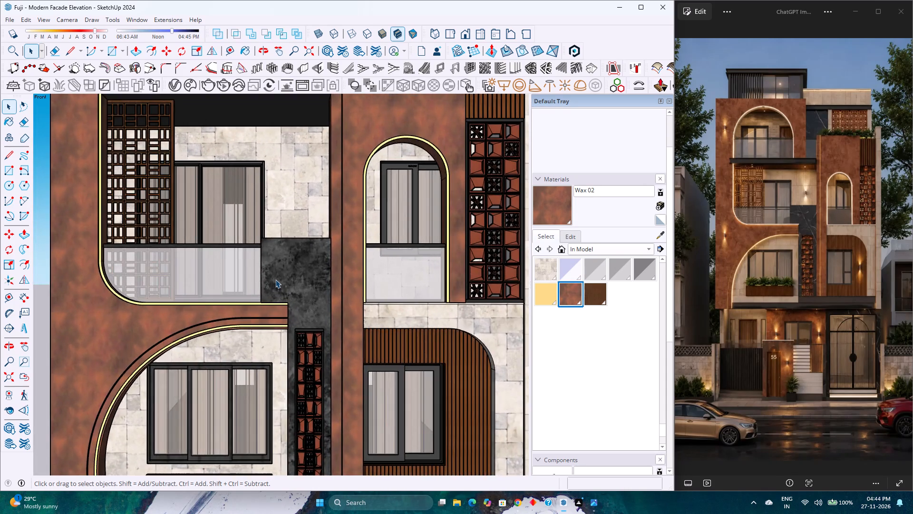
scroll(275, 279, "down", 3)
scroll(275, 279, "up", 3)
scroll(275, 279, "down", 1)
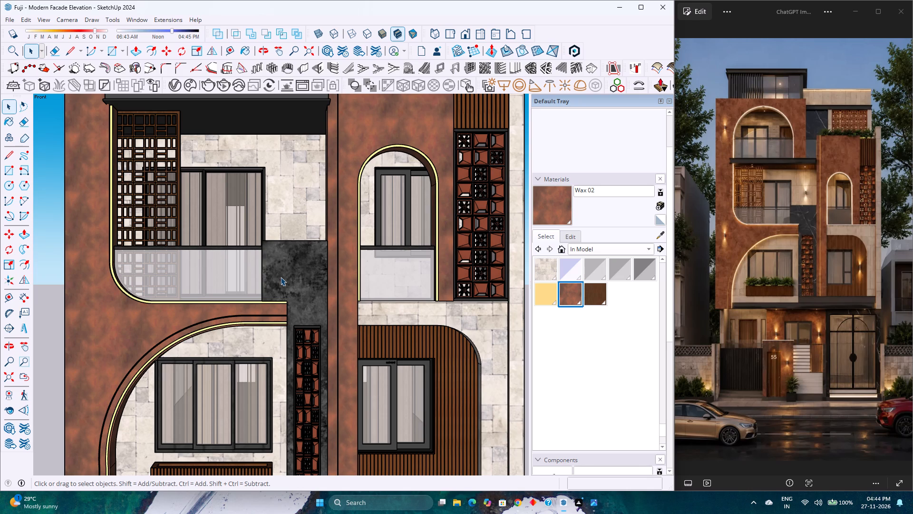
scroll(281, 277, "down", 2)
scroll(281, 281, "up", 3)
scroll(281, 281, "down", 2)
scroll(281, 281, "up", 1)
scroll(281, 281, "down", 2)
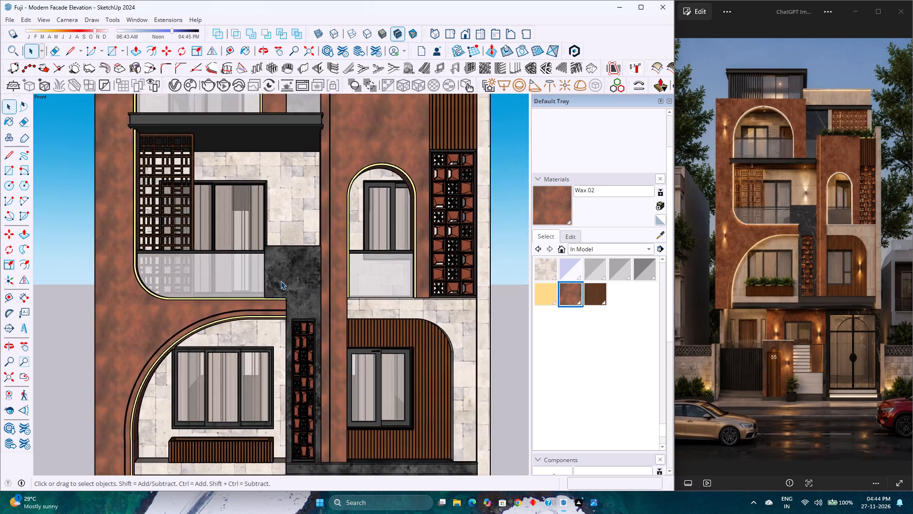
Examine the dark stone panel beside the middle-floor balcony close up, including the adjoining arch trim, rust-coloured column and perforated screen.
scroll(281, 281, "up", 7)
scroll(281, 281, "down", 3)
scroll(281, 282, "up", 3)
scroll(281, 282, "down", 3)
scroll(281, 284, "up", 1)
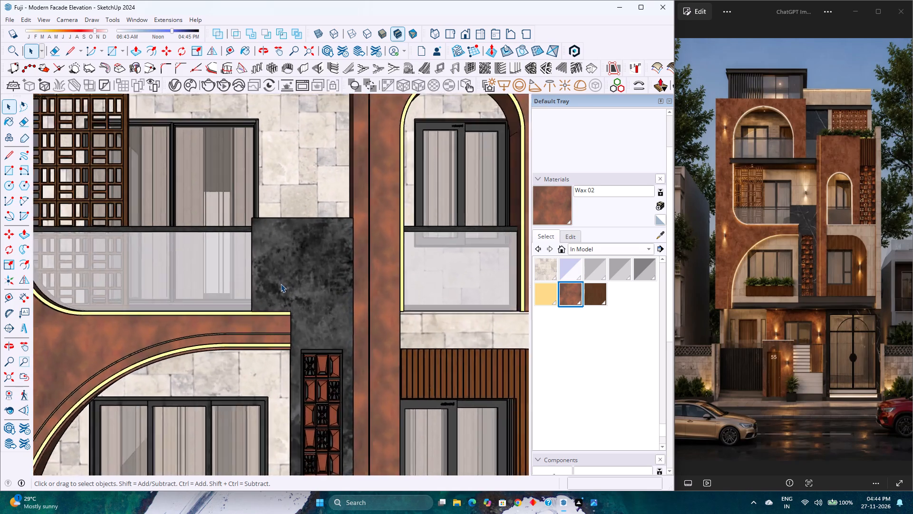
scroll(281, 284, "up", 3)
scroll(281, 284, "down", 3)
scroll(281, 284, "up", 3)
scroll(281, 284, "down", 3)
scroll(281, 284, "up", 3)
scroll(281, 284, "down", 4)
scroll(281, 284, "up", 3)
scroll(281, 284, "down", 2)
scroll(281, 284, "up", 2)
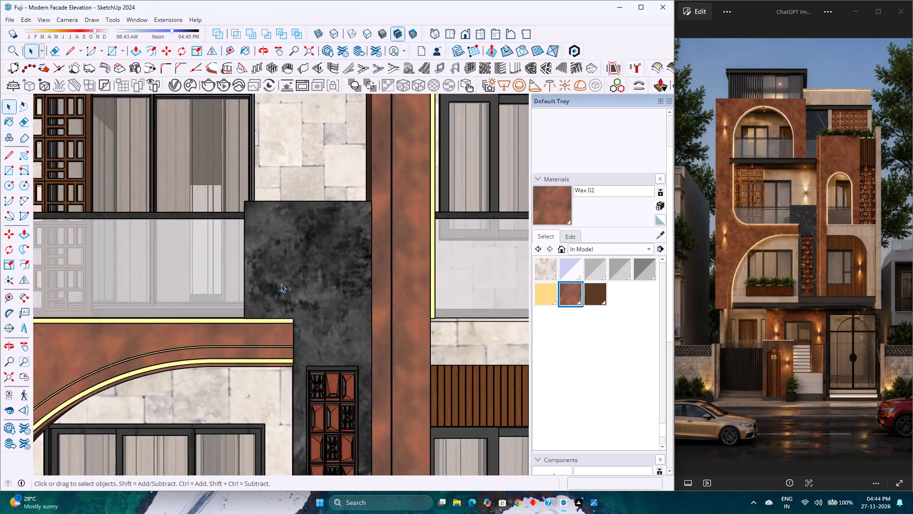
scroll(281, 284, "up", 2)
scroll(281, 284, "down", 4)
scroll(281, 285, "up", 3)
scroll(281, 286, "down", 3)
scroll(281, 286, "up", 4)
scroll(281, 286, "down", 4)
scroll(281, 286, "up", 4)
scroll(281, 286, "down", 5)
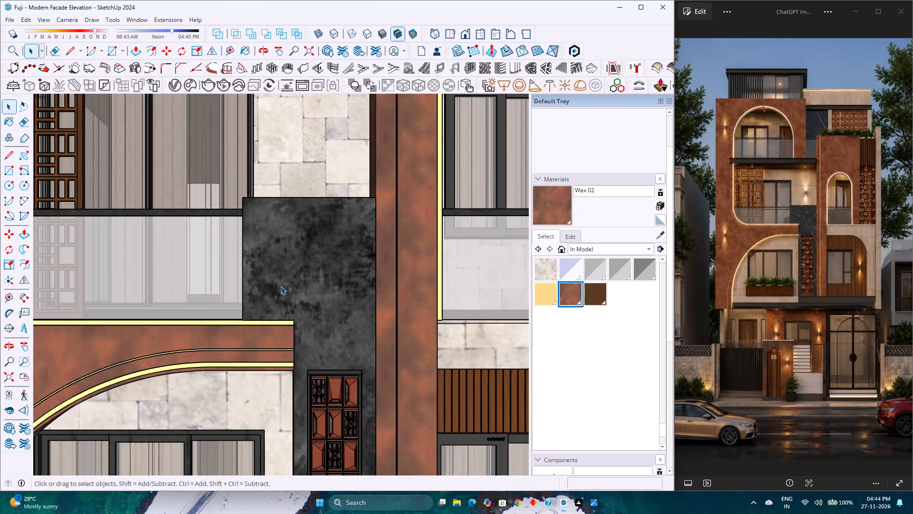
scroll(281, 286, "down", 3)
scroll(281, 286, "up", 3)
scroll(281, 286, "down", 2)
scroll(281, 286, "up", 3)
scroll(281, 286, "down", 3)
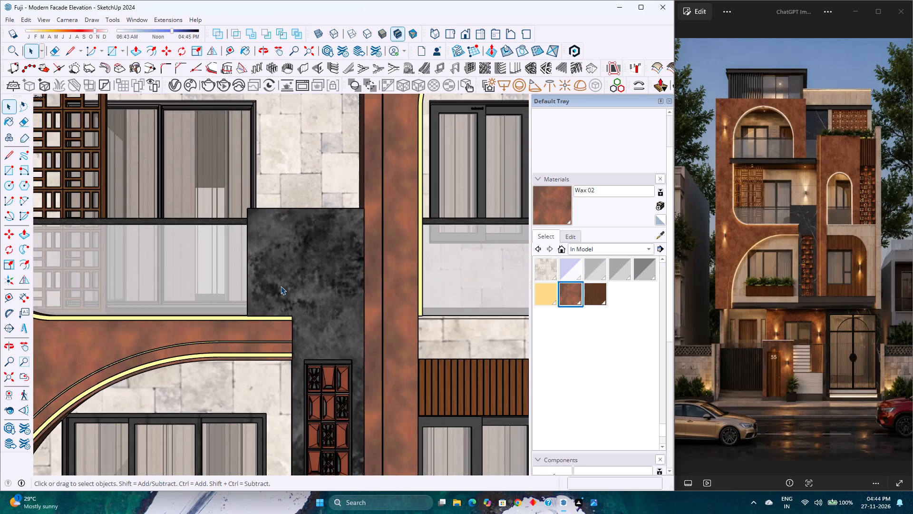
scroll(281, 286, "up", 3)
scroll(281, 286, "down", 3)
scroll(281, 286, "up", 2)
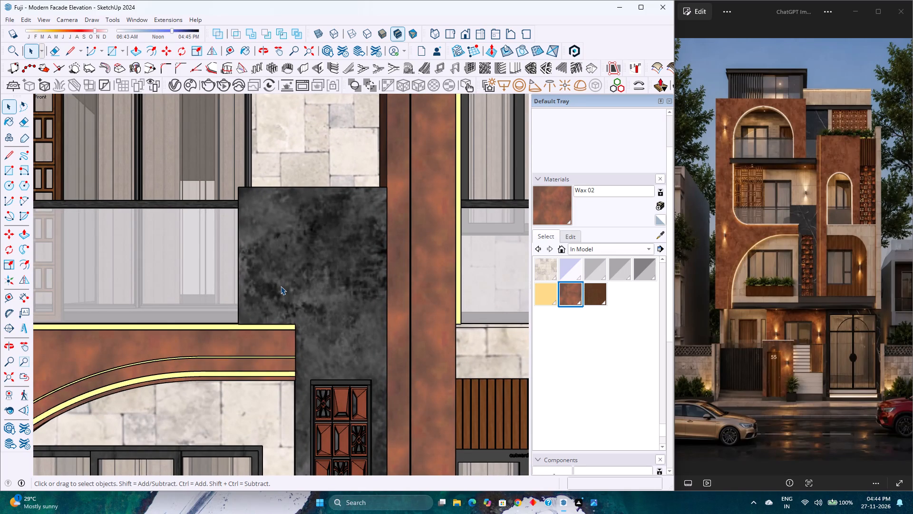
scroll(281, 286, "down", 3)
scroll(281, 286, "up", 2)
scroll(281, 286, "down", 3)
scroll(281, 286, "up", 3)
scroll(281, 286, "down", 3)
scroll(281, 286, "up", 3)
scroll(281, 287, "down", 3)
scroll(281, 287, "up", 3)
scroll(281, 287, "down", 3)
scroll(281, 287, "up", 4)
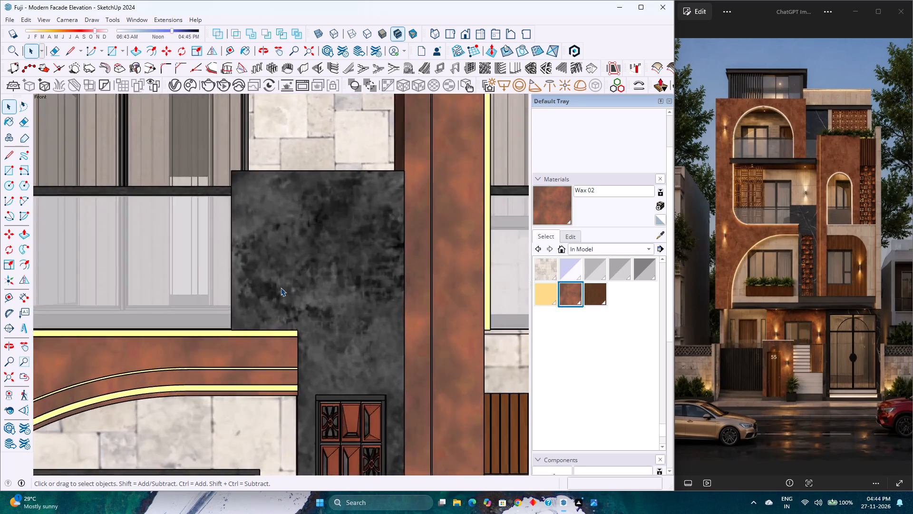
scroll(281, 287, "down", 3)
scroll(281, 287, "up", 3)
scroll(281, 287, "down", 3)
scroll(281, 287, "up", 4)
scroll(281, 287, "down", 4)
scroll(281, 287, "up", 2)
scroll(281, 287, "down", 2)
scroll(281, 287, "up", 2)
scroll(281, 287, "down", 2)
scroll(281, 287, "up", 2)
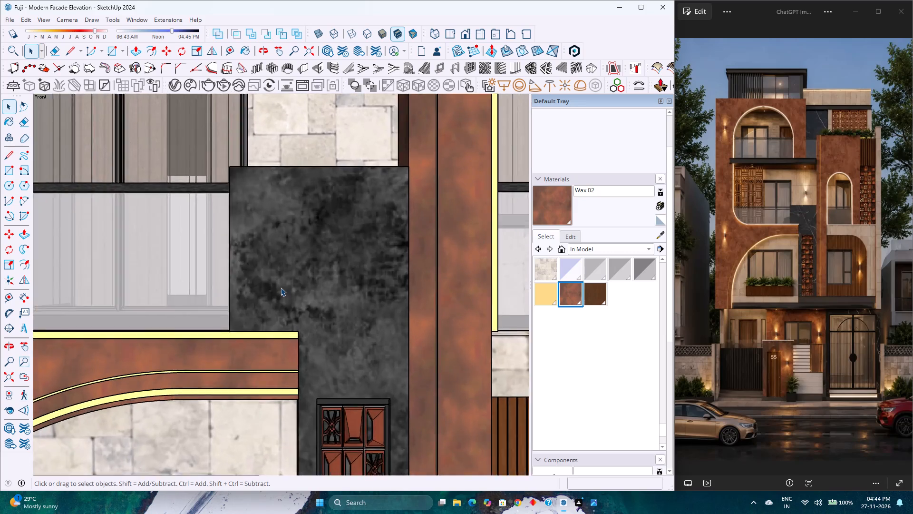
scroll(281, 287, "down", 4)
scroll(281, 287, "up", 4)
scroll(281, 287, "down", 3)
scroll(281, 287, "up", 3)
scroll(281, 287, "down", 1)
scroll(405, 381, "down", 5)
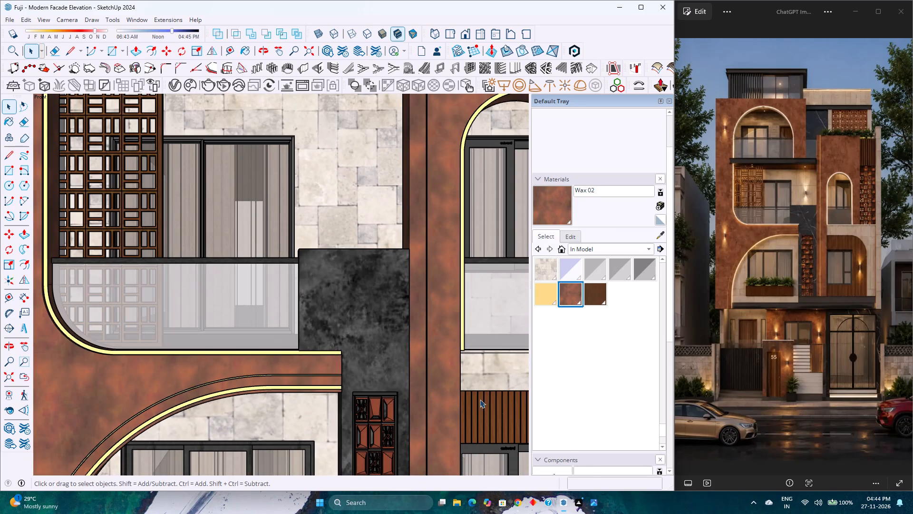
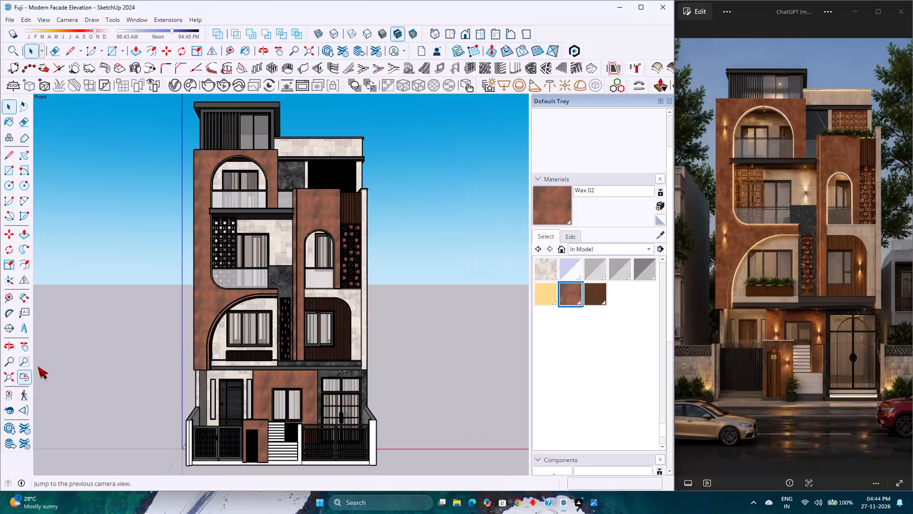
Examine the whole facade in front view, comparing its proportions and material layout with the reference image.
scroll(237, 326, "down", 3)
scroll(237, 326, "up", 4)
scroll(237, 326, "down", 4)
scroll(237, 326, "up", 4)
scroll(237, 326, "down", 4)
scroll(237, 326, "up", 4)
scroll(237, 326, "down", 3)
scroll(237, 326, "up", 2)
scroll(237, 326, "down", 3)
scroll(237, 330, "up", 3)
scroll(237, 330, "down", 5)
scroll(233, 346, "up", 4)
scroll(230, 338, "down", 4)
scroll(230, 338, "up", 3)
scroll(230, 338, "down", 3)
scroll(230, 339, "up", 4)
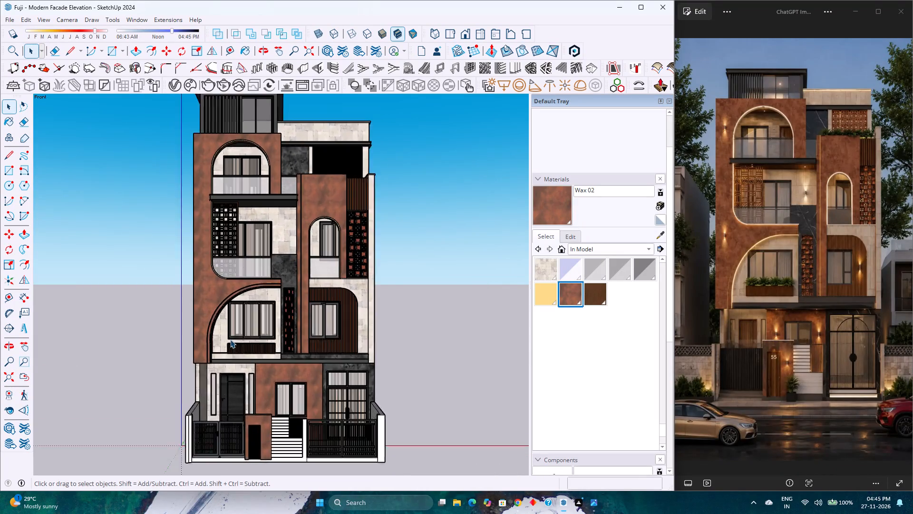
scroll(230, 339, "down", 2)
scroll(230, 339, "up", 2)
scroll(230, 339, "down", 3)
scroll(230, 339, "up", 3)
scroll(230, 339, "down", 4)
scroll(230, 339, "up", 4)
scroll(230, 339, "down", 3)
scroll(234, 339, "up", 2)
scroll(234, 339, "down", 2)
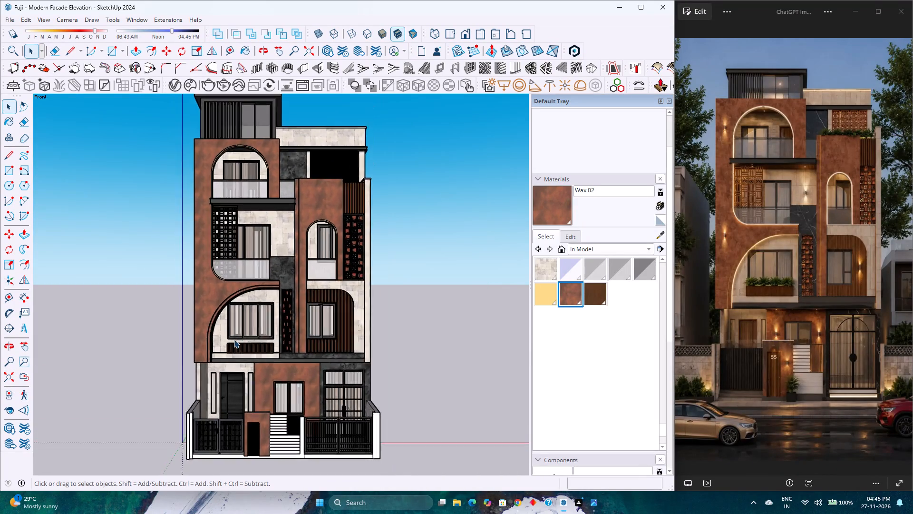
Examine the two floors above the entrance in front view, comparing the balconies, arched openings, lattice screens and cladding with the reference image.
scroll(234, 339, "down", 2)
scroll(234, 339, "up", 4)
scroll(234, 339, "down", 3)
scroll(234, 339, "up", 4)
scroll(234, 339, "down", 4)
scroll(234, 339, "up", 4)
scroll(234, 339, "down", 3)
scroll(234, 339, "up", 4)
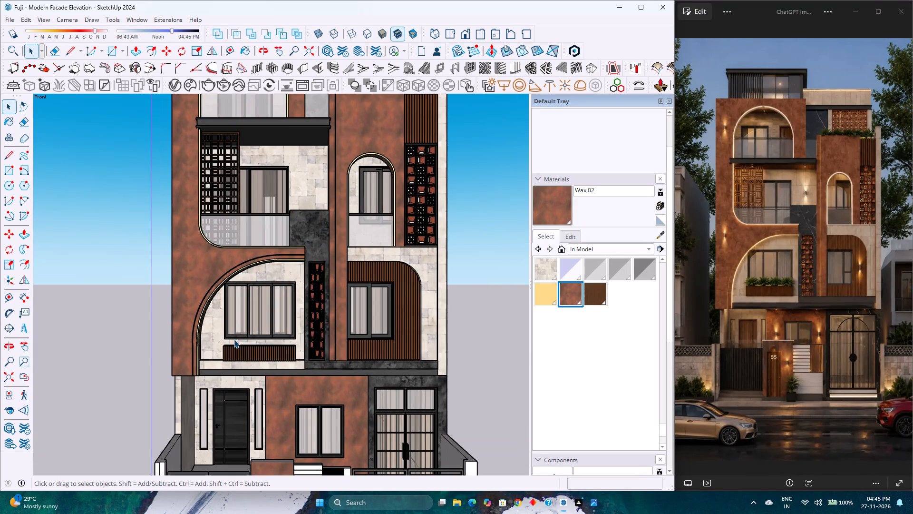
scroll(234, 339, "down", 5)
scroll(234, 339, "up", 5)
scroll(234, 339, "down", 3)
scroll(234, 339, "up", 4)
scroll(234, 339, "down", 4)
scroll(234, 339, "up", 4)
scroll(234, 339, "down", 5)
scroll(234, 339, "up", 4)
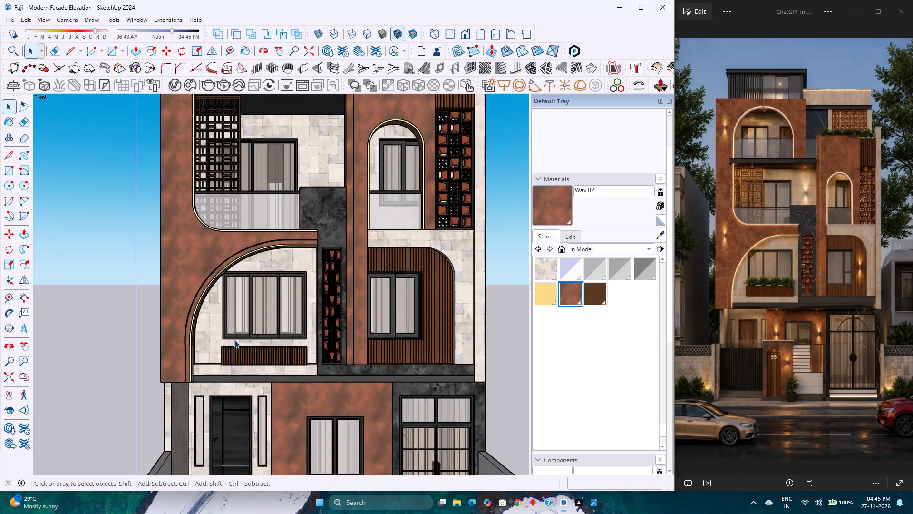
scroll(234, 339, "down", 4)
scroll(234, 339, "up", 3)
scroll(234, 339, "down", 3)
scroll(234, 339, "up", 4)
scroll(234, 339, "down", 4)
scroll(234, 339, "up", 4)
scroll(234, 339, "down", 4)
scroll(234, 339, "up", 2)
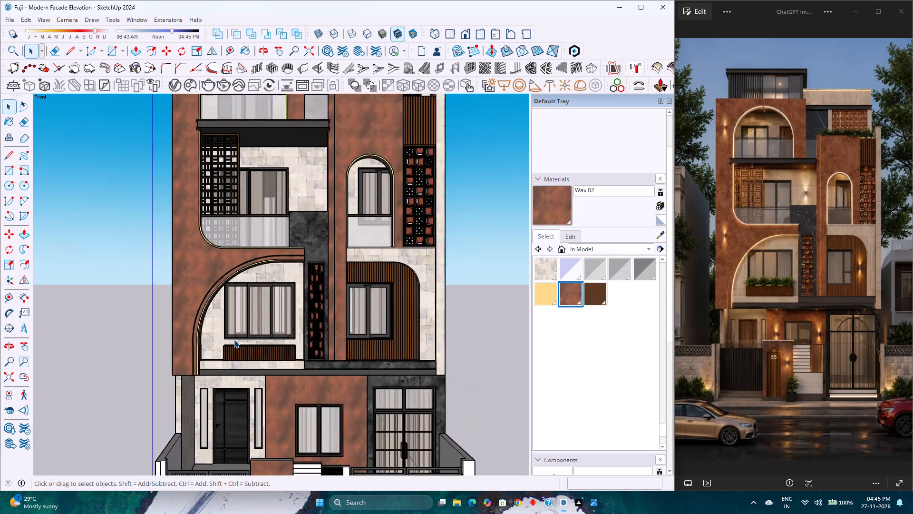
scroll(234, 339, "up", 2)
scroll(234, 339, "down", 4)
scroll(234, 339, "up", 4)
scroll(234, 339, "down", 4)
scroll(234, 339, "up", 3)
scroll(234, 339, "down", 3)
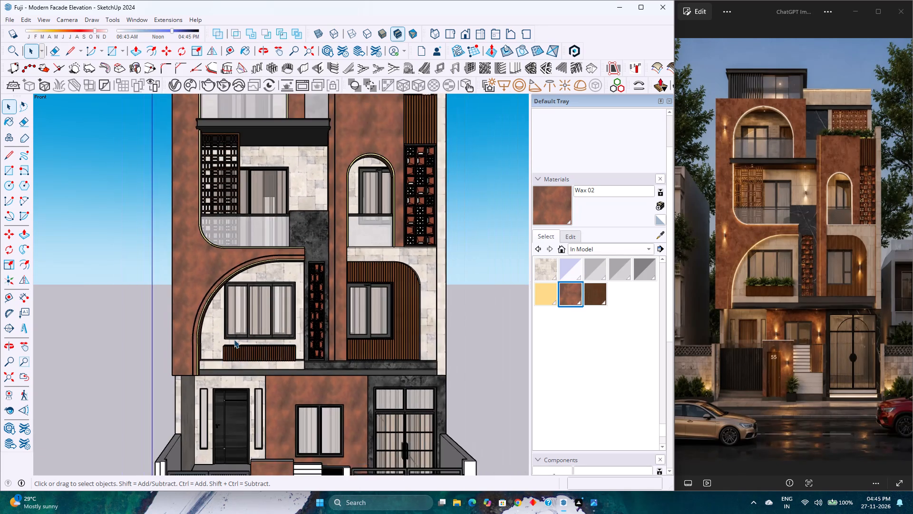
scroll(234, 339, "up", 3)
scroll(234, 339, "down", 3)
scroll(234, 339, "up", 3)
scroll(234, 339, "down", 3)
scroll(234, 339, "up", 4)
scroll(234, 339, "down", 4)
scroll(234, 339, "up", 3)
scroll(234, 339, "down", 2)
scroll(234, 339, "up", 4)
scroll(234, 339, "down", 4)
scroll(234, 339, "up", 1)
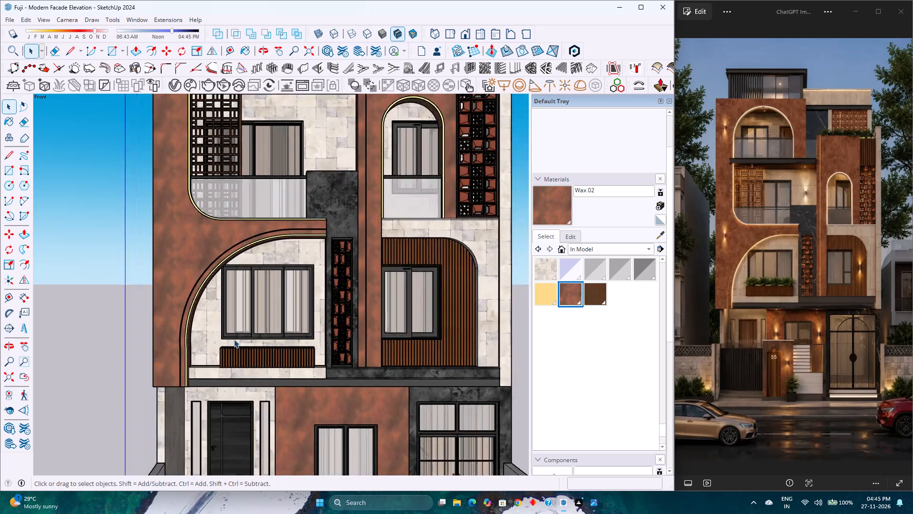
Examine the large arched window bay above the entrance close up, including its slatted planter, arch trim and adjoining perforated screen.
scroll(234, 339, "up", 2)
scroll(234, 339, "down", 3)
scroll(234, 339, "up", 3)
scroll(234, 339, "down", 2)
scroll(234, 339, "up", 3)
scroll(234, 339, "down", 4)
scroll(234, 339, "up", 4)
scroll(236, 338, "down", 1)
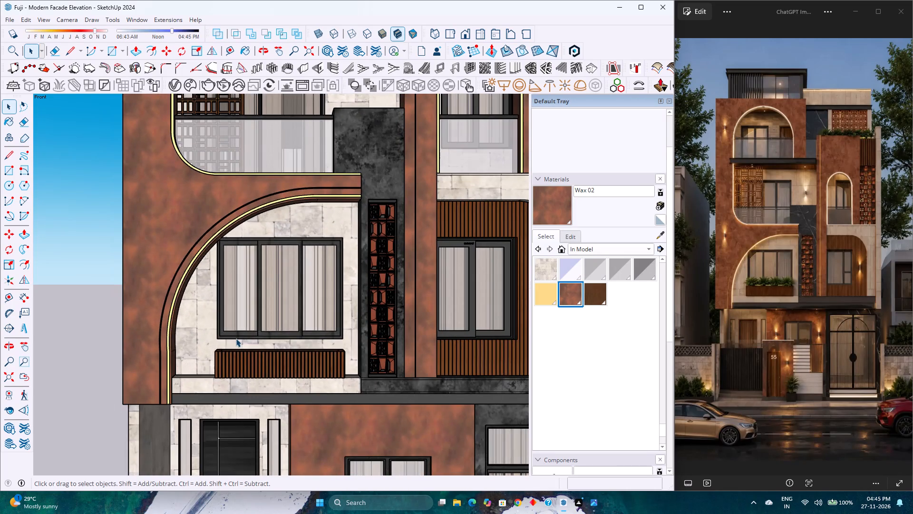
scroll(236, 338, "down", 3)
scroll(236, 338, "up", 4)
scroll(236, 338, "down", 4)
scroll(236, 338, "up", 4)
scroll(236, 338, "down", 2)
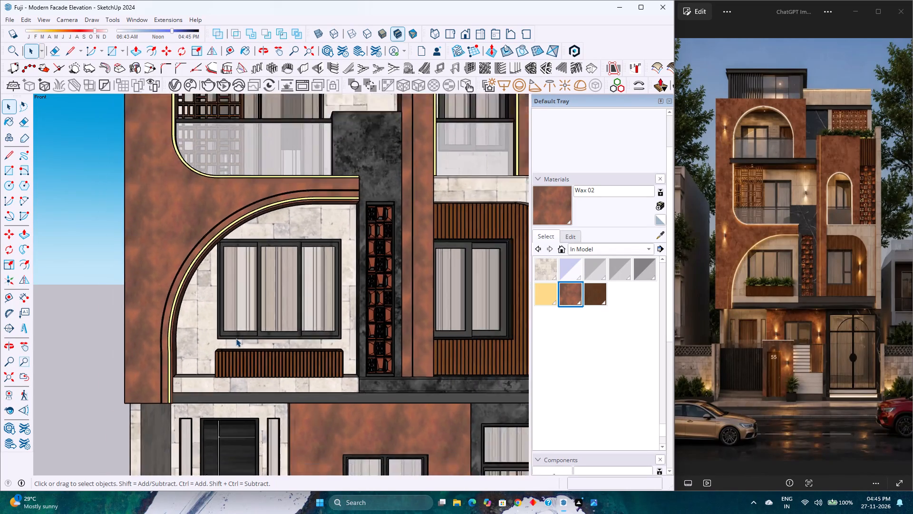
scroll(236, 338, "up", 3)
scroll(236, 338, "down", 3)
scroll(236, 338, "up", 1)
scroll(236, 338, "down", 2)
scroll(236, 338, "up", 3)
scroll(236, 338, "down", 3)
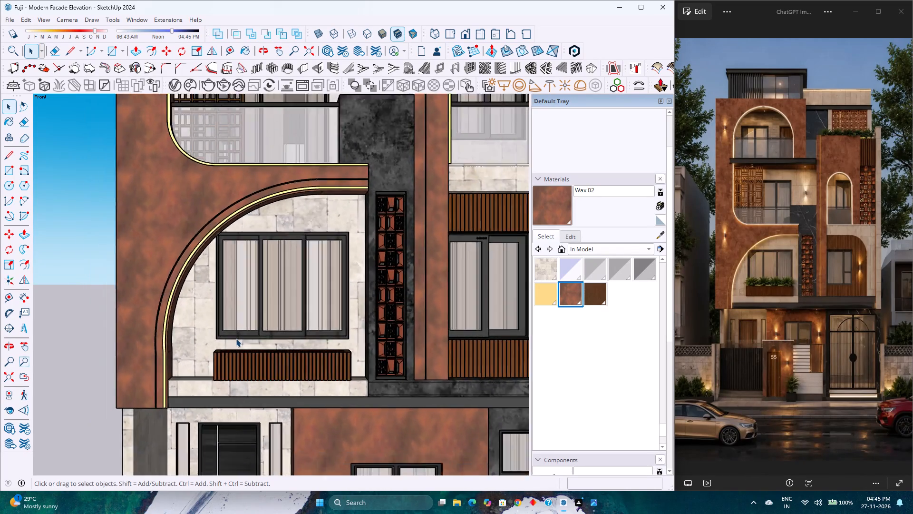
scroll(236, 338, "up", 4)
scroll(236, 338, "down", 4)
scroll(236, 338, "up", 4)
scroll(236, 338, "down", 5)
scroll(236, 338, "up", 3)
scroll(236, 338, "down", 4)
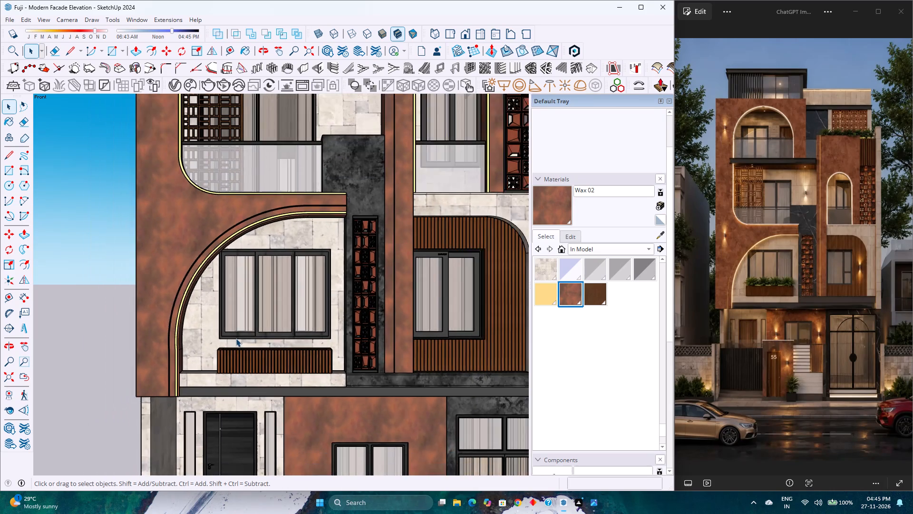
Fit the whole building in the front view.
scroll(236, 338, "down", 9)
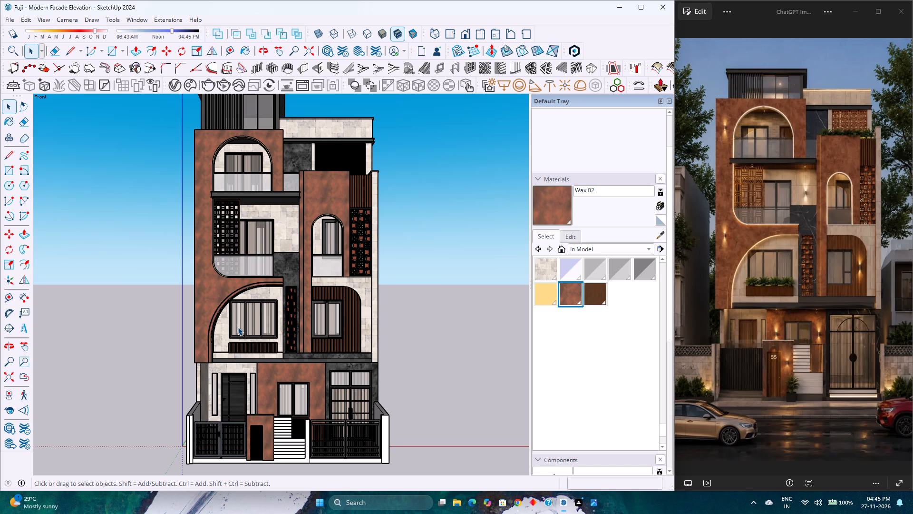
scroll(312, 341, "down", 4)
scroll(312, 345, "up", 4)
scroll(312, 345, "down", 1)
left_click(9, 376)
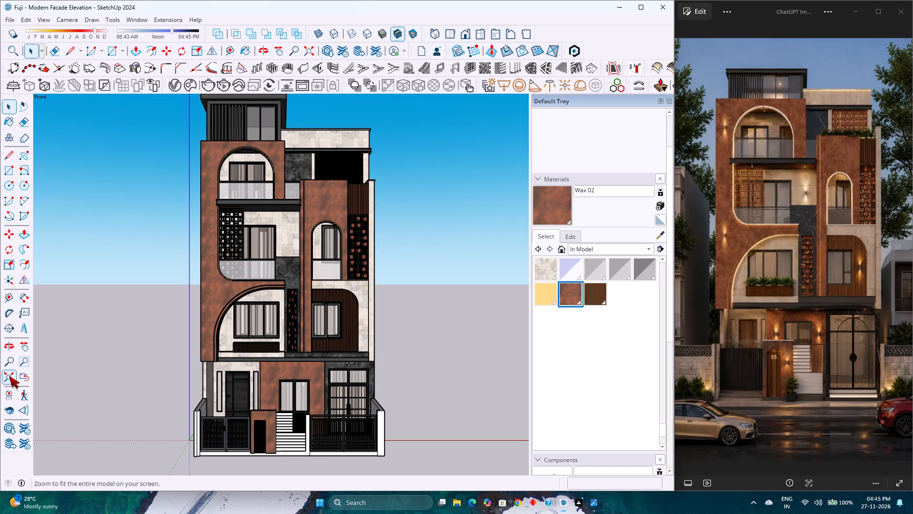
Examine the facade around the middle-floor balconies and narrow arched opening in front view against the reference image.
scroll(305, 265, "down", 2)
scroll(306, 265, "up", 2)
scroll(306, 265, "down", 2)
scroll(306, 265, "up", 1)
scroll(307, 268, "down", 1)
scroll(307, 269, "up", 3)
scroll(307, 271, "down", 3)
scroll(307, 271, "up", 2)
scroll(307, 272, "down", 2)
scroll(306, 272, "up", 2)
scroll(305, 274, "down", 1)
scroll(305, 274, "up", 3)
scroll(305, 274, "down", 2)
scroll(305, 274, "up", 2)
scroll(305, 274, "down", 3)
scroll(305, 277, "up", 4)
scroll(305, 277, "down", 3)
scroll(304, 268, "up", 2)
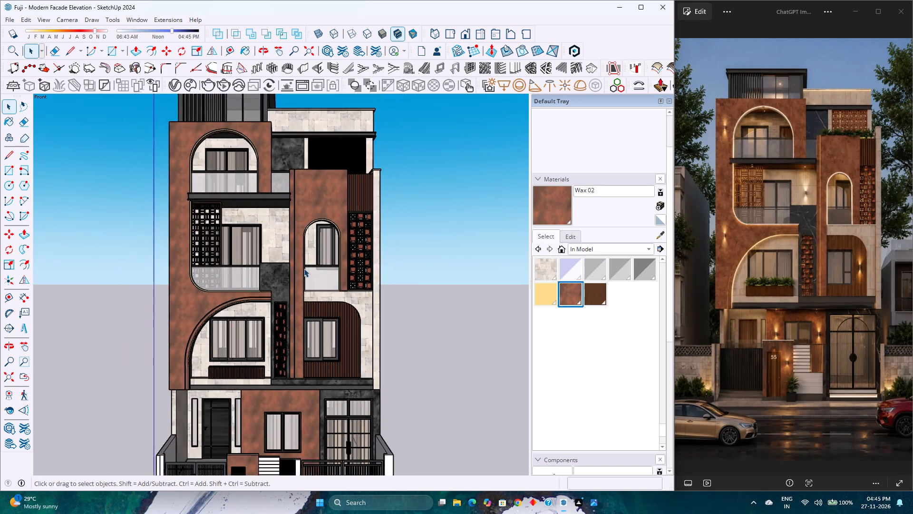
scroll(304, 268, "up", 2)
scroll(304, 268, "down", 3)
scroll(304, 268, "up", 2)
scroll(304, 268, "down", 4)
scroll(304, 268, "up", 3)
scroll(304, 268, "down", 2)
scroll(304, 268, "up", 3)
scroll(304, 268, "down", 4)
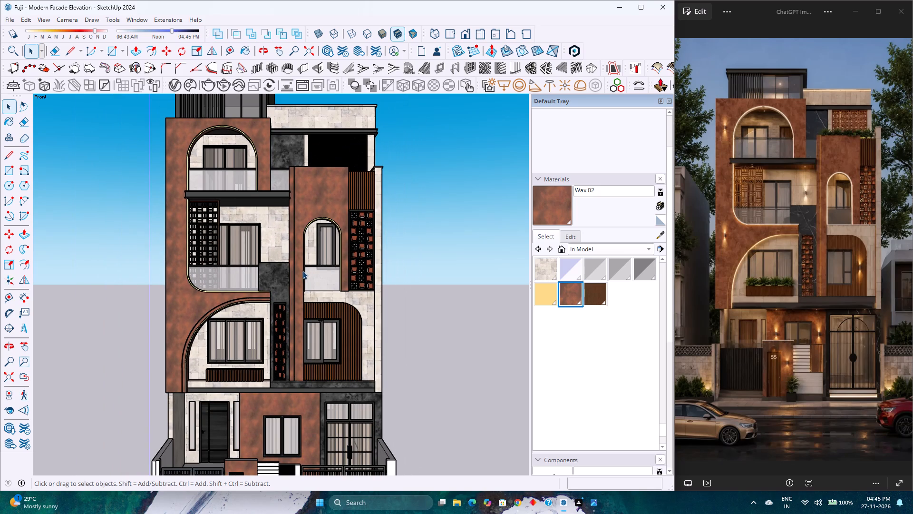
Bring the entire building back into view from the front, from the roof structure down to the gates.
scroll(289, 275, "down", 3)
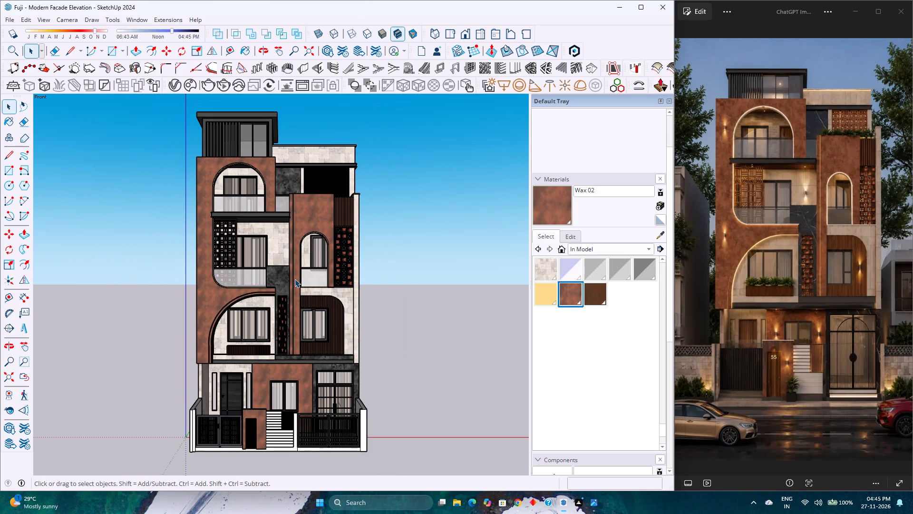
scroll(295, 279, "down", 3)
scroll(308, 281, "up", 4)
scroll(309, 283, "down", 3)
scroll(309, 283, "up", 2)
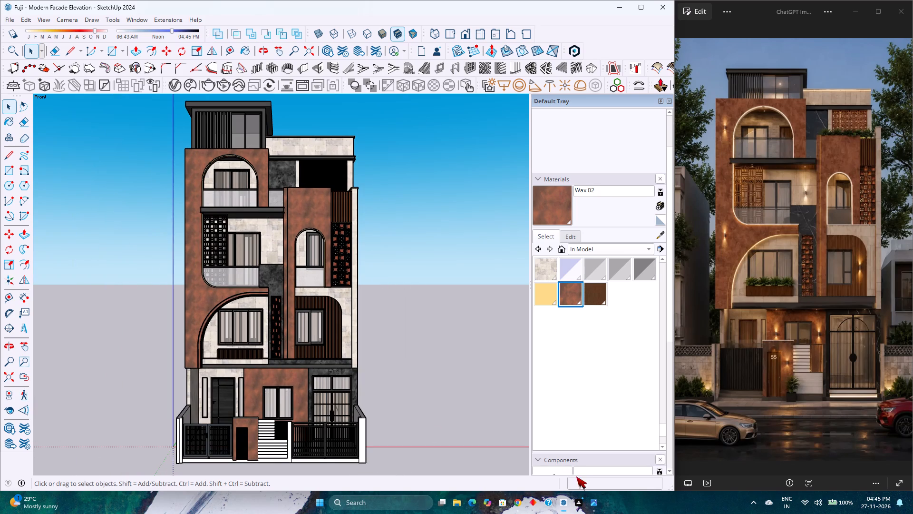
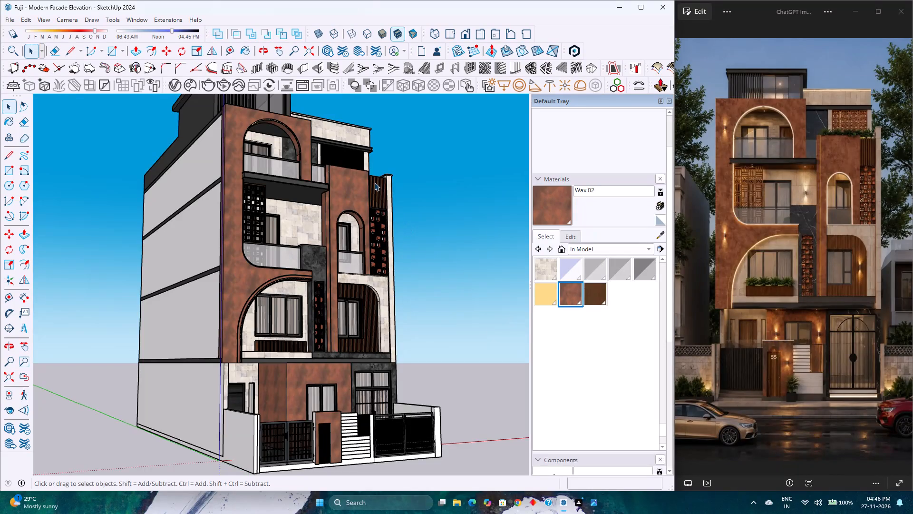
Delete the stray edge on the underside of the roof parapet's overhanging cap, beside the end of the light strip.
scroll(367, 163, "up", 8)
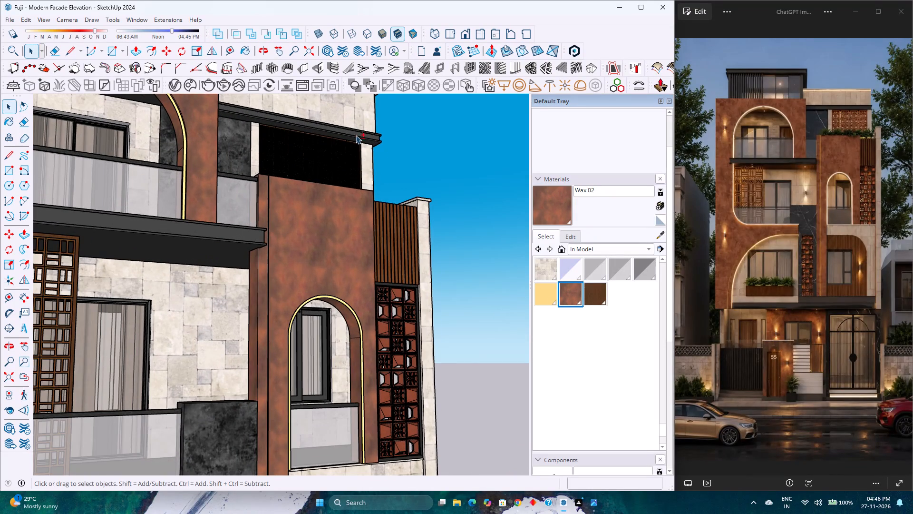
middle_click_drag(360, 142, 395, 286, "shift")
scroll(403, 229, "up", 10)
middle_click_drag(408, 242, 409, 206)
middle_click(409, 206)
scroll(414, 240, "up", 4)
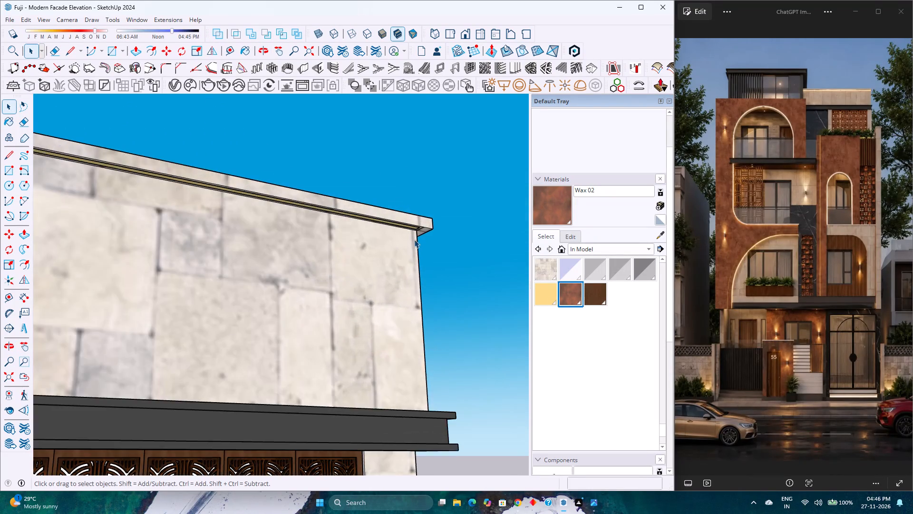
scroll(414, 239, "up", 4)
scroll(415, 225, "down", 4)
scroll(415, 225, "up", 3)
scroll(415, 225, "down", 4)
middle_click_drag(417, 231, 329, 222)
middle_click(329, 222)
scroll(408, 214, "up", 2)
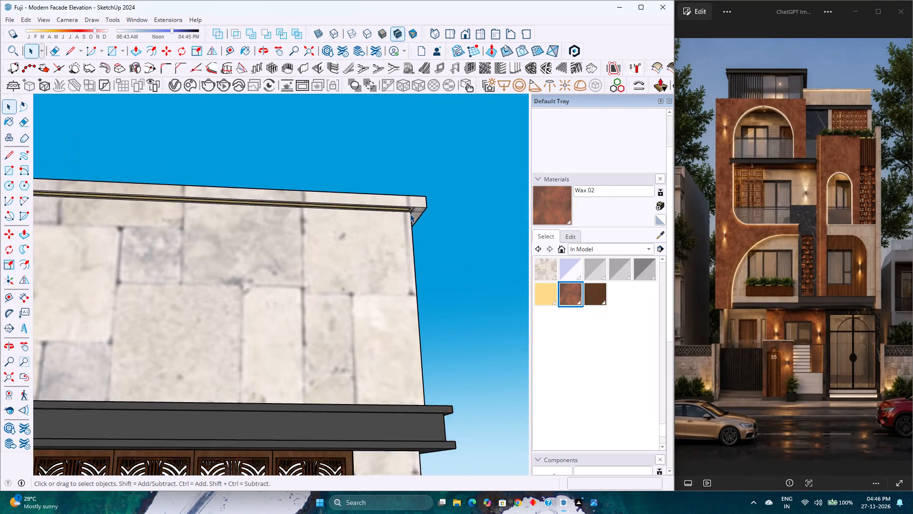
scroll(410, 214, "up", 13)
double_click(412, 204)
scroll(412, 204, "up", 2)
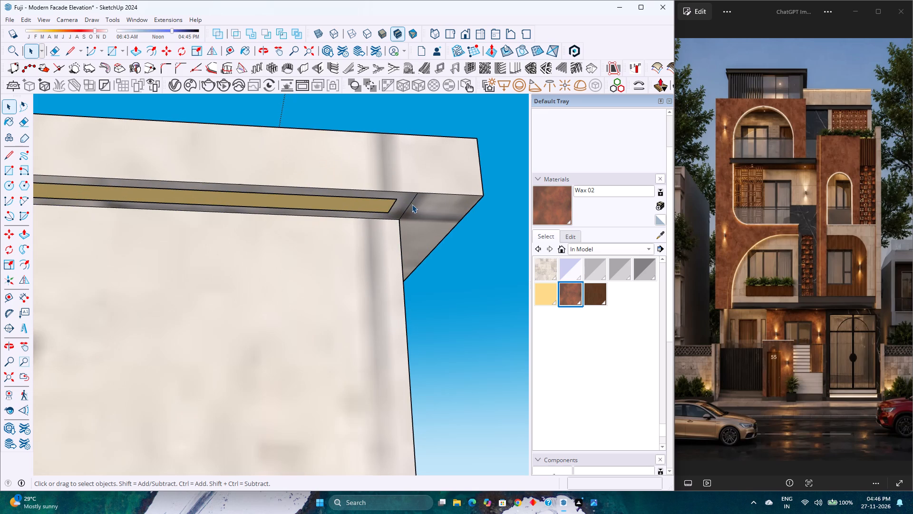
left_click(412, 204)
left_click(412, 204)
left_click(412, 201)
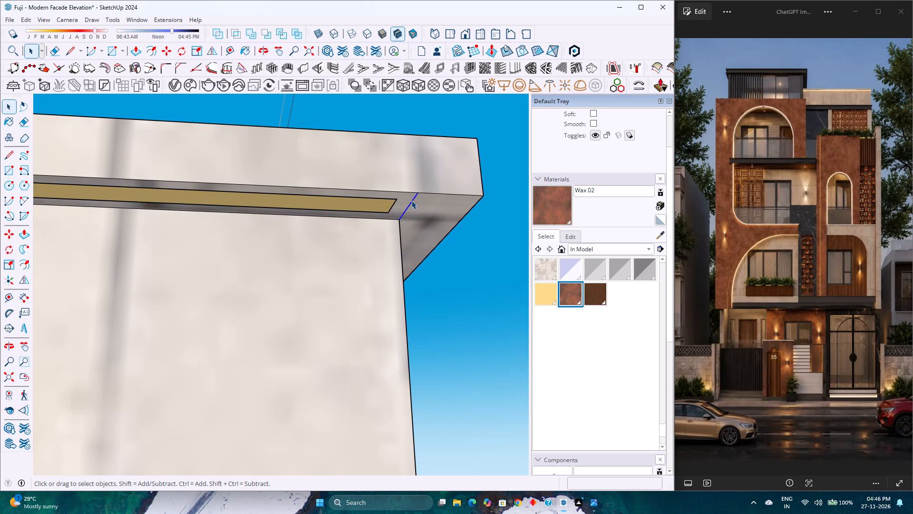
key("Delete")
scroll(410, 202, "down", 9)
key("Escape")
scroll(410, 202, "down", 7)
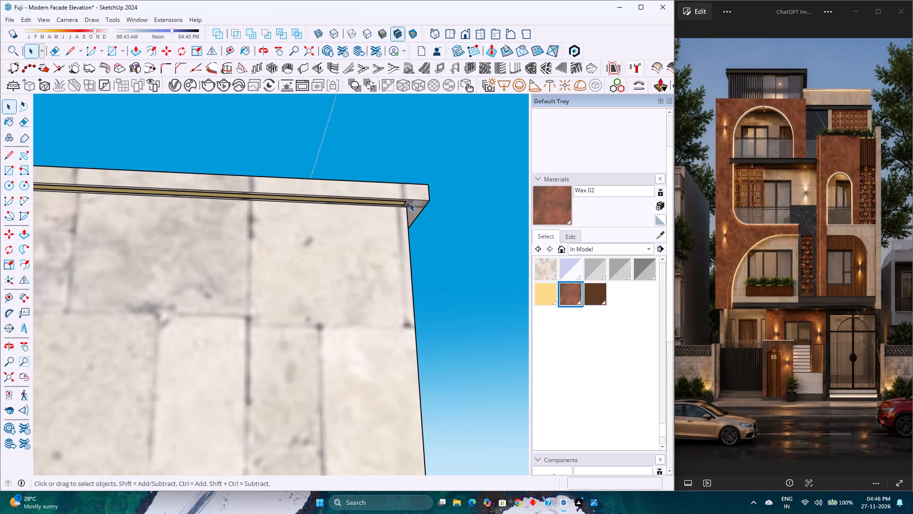
scroll(409, 203, "down", 7)
key("Escape")
scroll(409, 203, "down", 8)
Save the model.
middle_click_drag(408, 216, 408, 268)
middle_click(408, 268)
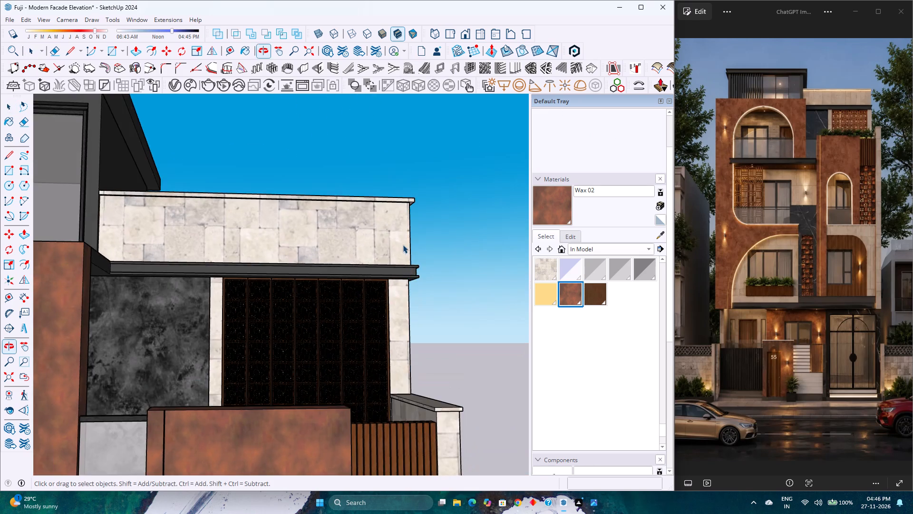
scroll(403, 241, "down", 12)
key("ctrl+s")
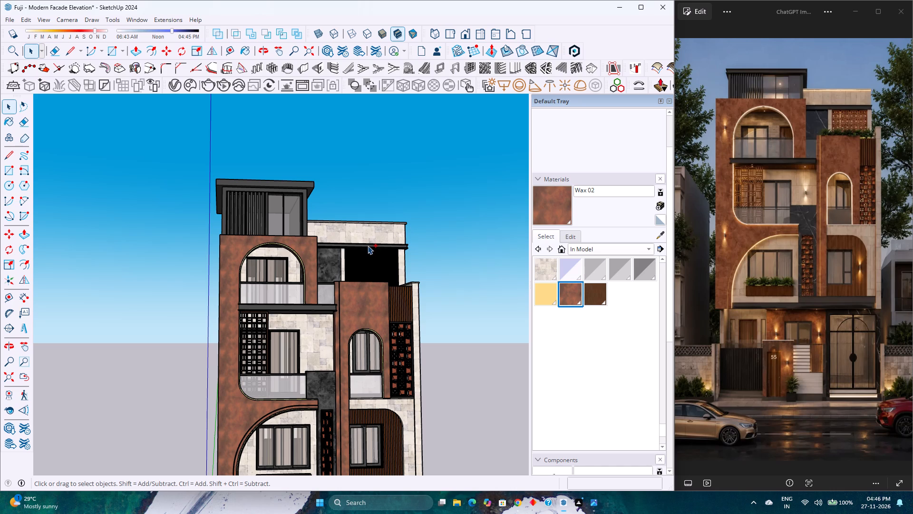
Open the nested facade group and select the rust-clad arched frame around the upper balconies.
scroll(368, 246, "down", 3)
middle_click_drag(364, 247, 315, 345)
middle_click_drag(308, 356, 292, 375)
scroll(265, 329, "up", 4)
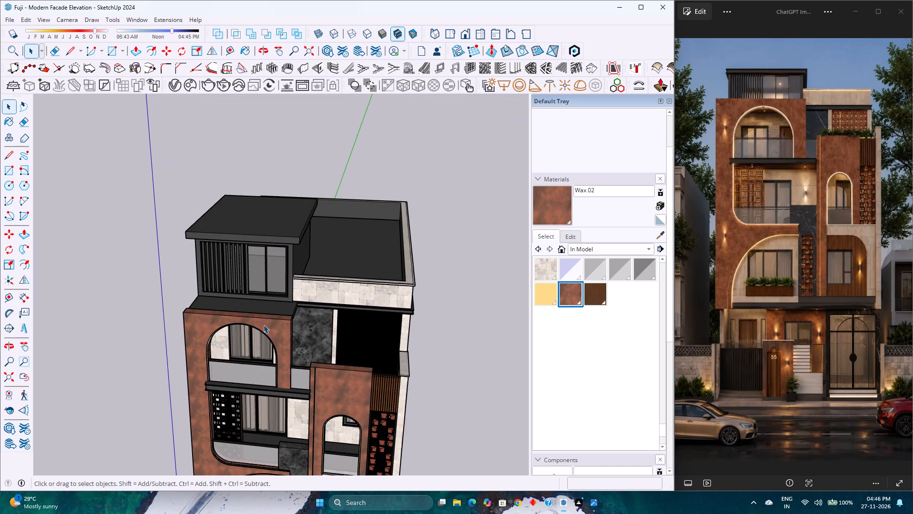
scroll(265, 331, "up", 7)
left_click(300, 337)
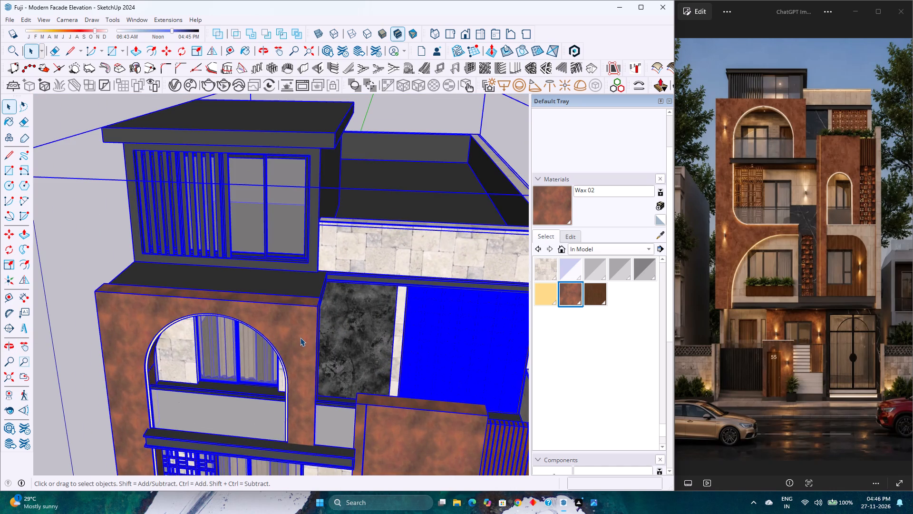
left_click(300, 337)
double_click(298, 331)
left_click(298, 331)
left_click(298, 331)
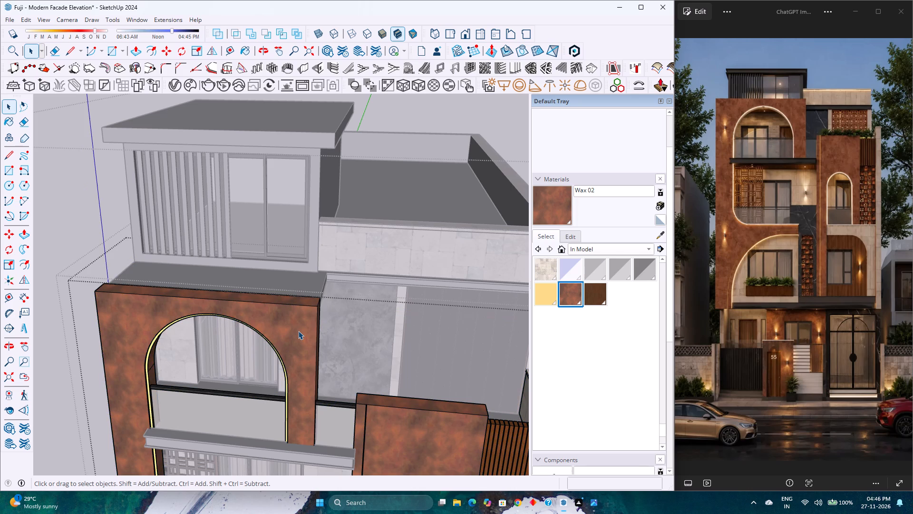
left_click(298, 330)
scroll(295, 329, "down", 6)
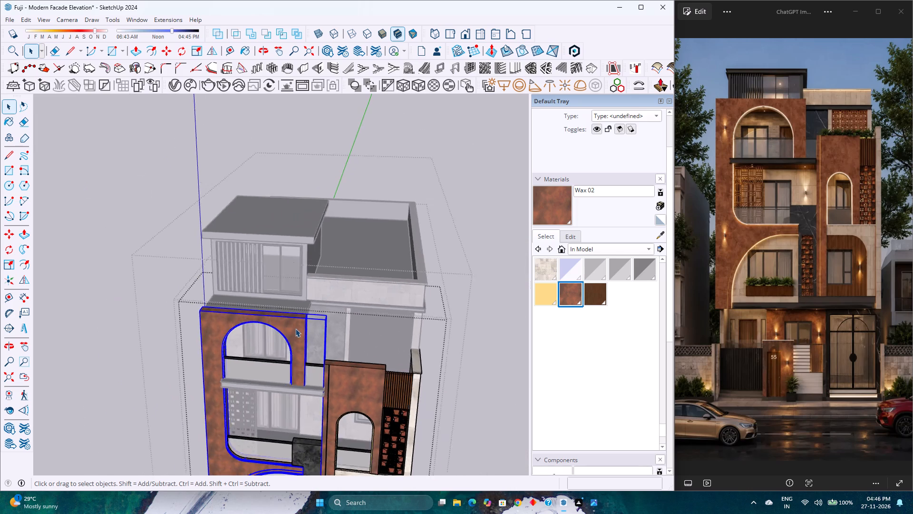
Examine the selected arched frame from the front up to the roof room, clear the selection and exit the nested group.
scroll(295, 328, "down", 10)
scroll(280, 366, "up", 2)
middle_click_drag(278, 364, 281, 312)
middle_click(282, 309)
scroll(283, 304, "up", 3)
middle_click_drag(283, 306, 309, 261)
middle_click(309, 261)
middle_click(310, 261)
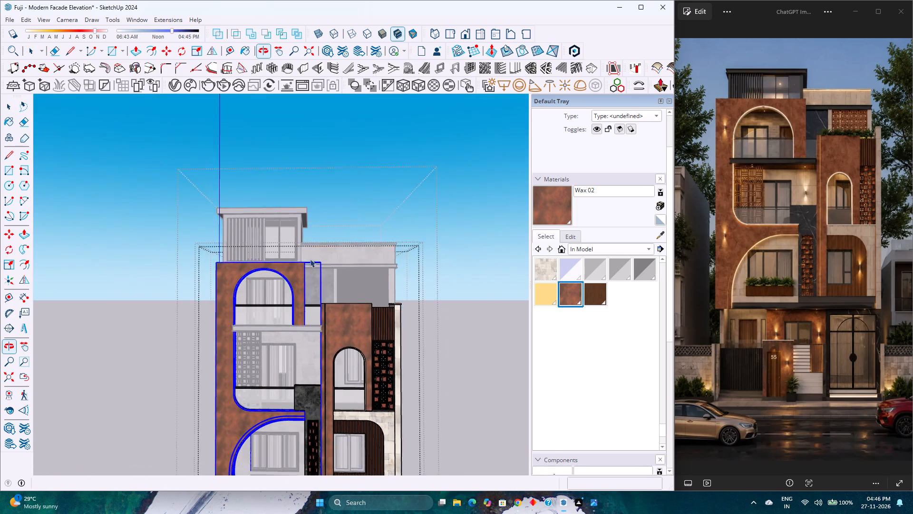
middle_click(311, 258)
scroll(284, 273, "up", 7)
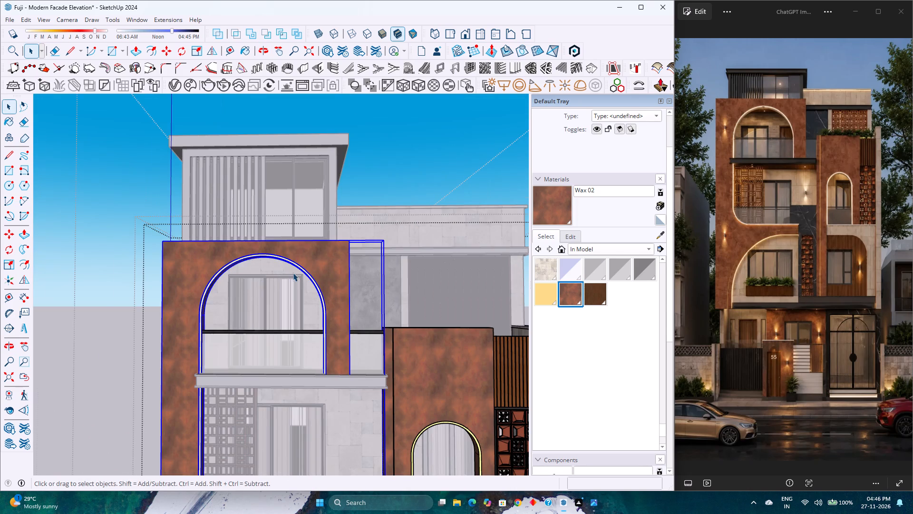
scroll(293, 273, "up", 4)
middle_click_drag(325, 260, 329, 270)
middle_click(329, 270)
scroll(331, 266, "down", 10)
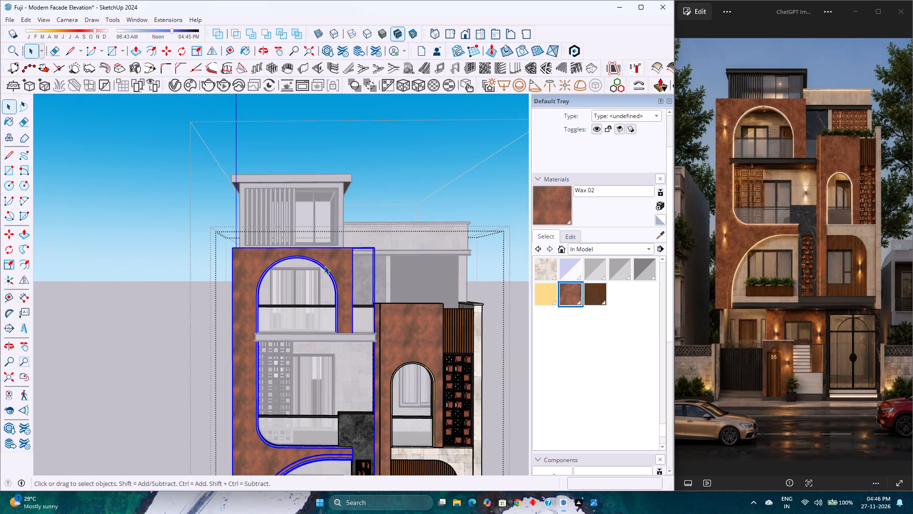
scroll(324, 266, "down", 7)
left_click(424, 252)
left_click(462, 247)
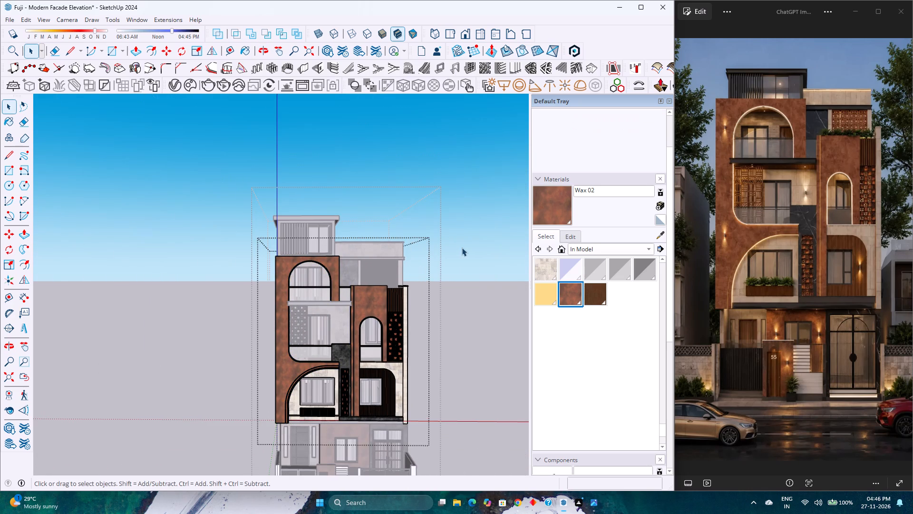
left_click(464, 256)
Examine the building's side wall, parapet and roof from the side and from above.
scroll(466, 254, "down", 5)
middle_click_drag(461, 309, 282, 283)
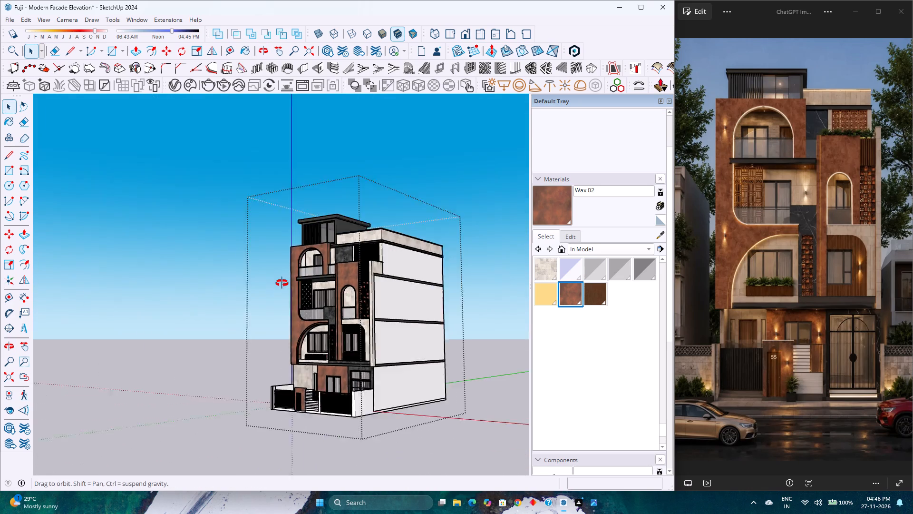
middle_click_drag(282, 283, 307, 225)
middle_click_drag(313, 218, 333, 274)
scroll(394, 324, "up", 3)
middle_click_drag(383, 332, 178, 367)
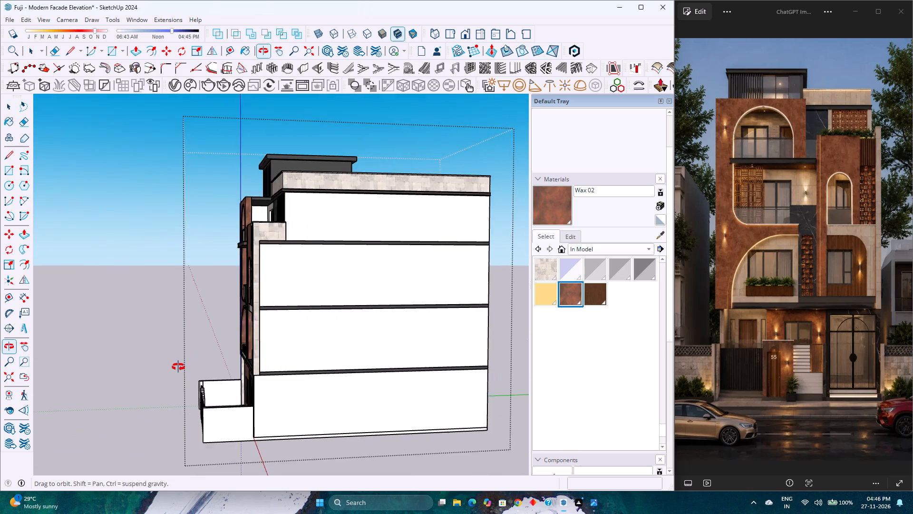
middle_click_drag(178, 367, 149, 394)
middle_click(149, 394)
scroll(253, 233, "up", 6)
middle_click_drag(218, 266, 412, 370)
scroll(232, 280, "down", 4)
middle_click_drag(232, 279, 312, 267)
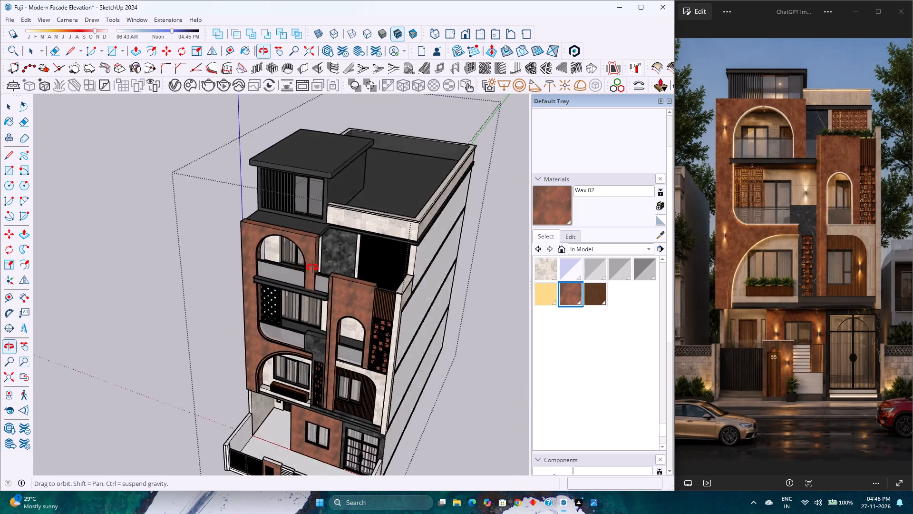
middle_click_drag(312, 267, 410, 235)
middle_click_drag(417, 232, 426, 227)
scroll(414, 253, "up", 3)
middle_click_drag(414, 253, 404, 334)
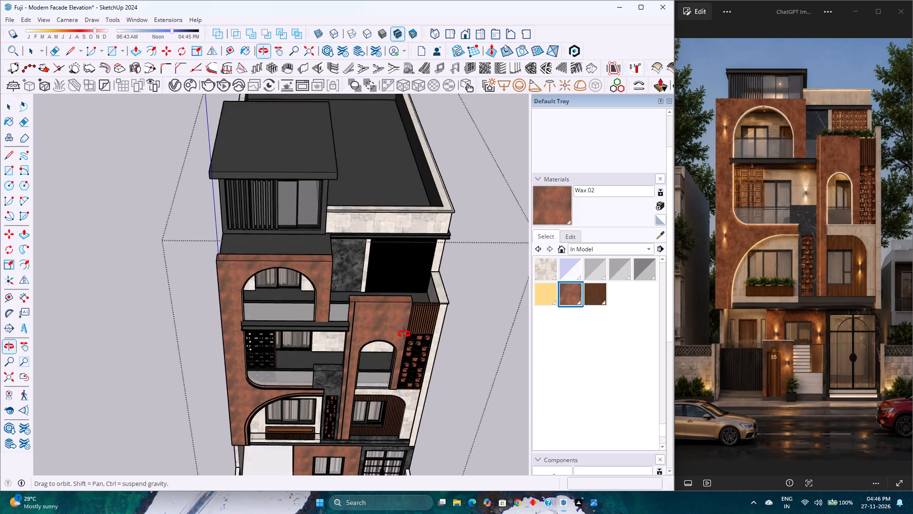
Examine the upper facade from the front, including the roof room, arched balconies and perforated screens, and return to the whole building.
middle_click_drag(404, 334, 374, 331)
middle_click_drag(374, 302, 374, 250)
middle_click(374, 250)
scroll(318, 287, "up", 3)
middle_click_drag(318, 287, 344, 187)
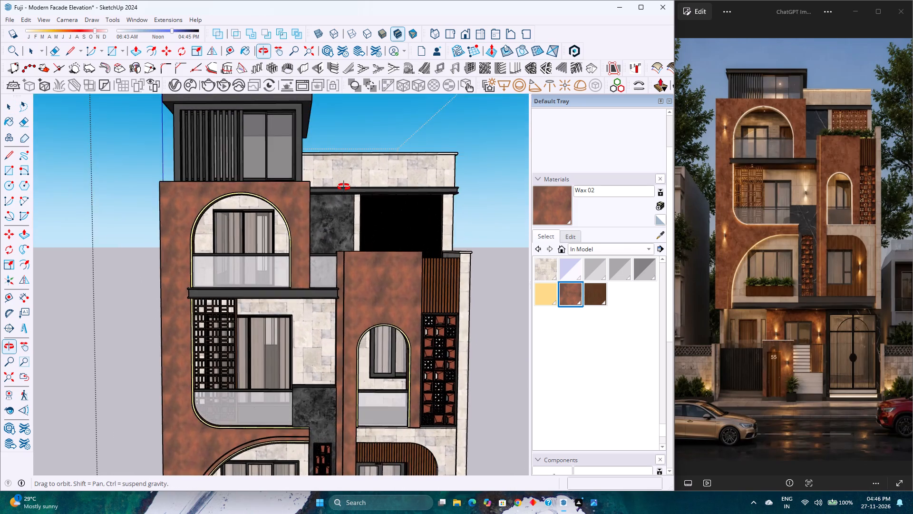
middle_click_drag(344, 187, 346, 182)
scroll(329, 251, "down", 7)
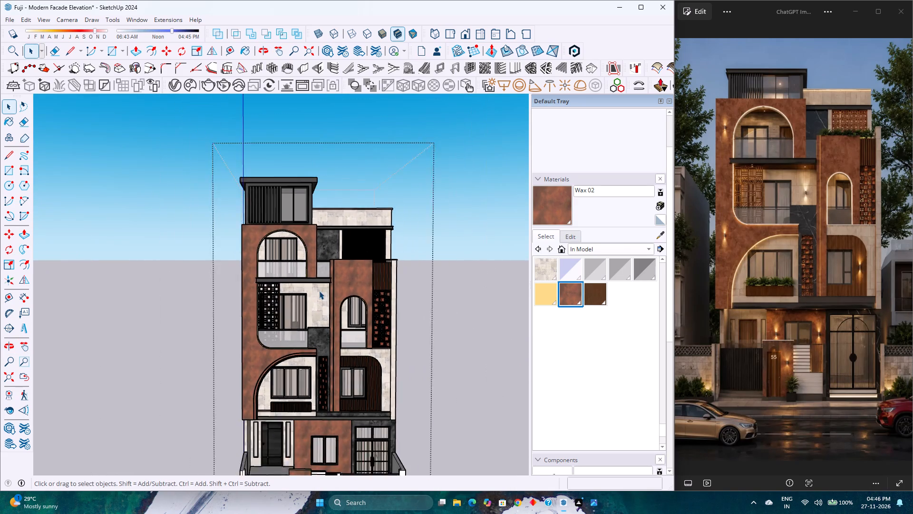
scroll(319, 291, "down", 1)
middle_click_drag(308, 316, 300, 259)
middle_click(300, 259)
scroll(302, 258, "down", 4)
middle_click_drag(303, 261, 308, 287)
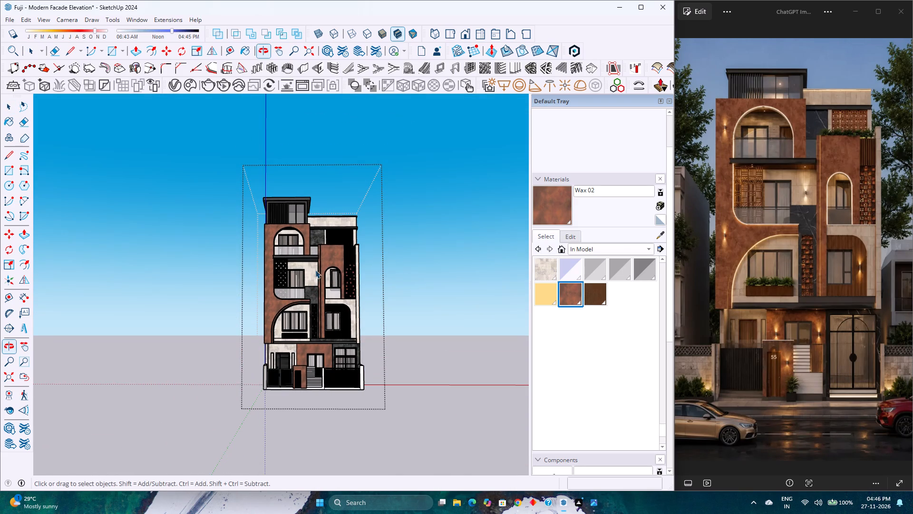
Examine the first-floor arched window bay close up, including its slatted planter, light trim and adjoining perforated screen.
scroll(359, 241, "down", 3)
scroll(296, 322, "up", 3)
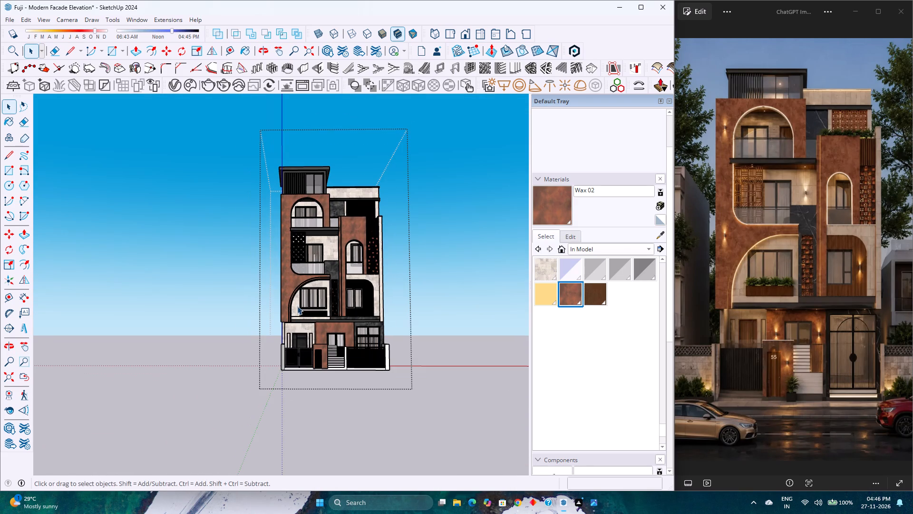
scroll(340, 306, "up", 7)
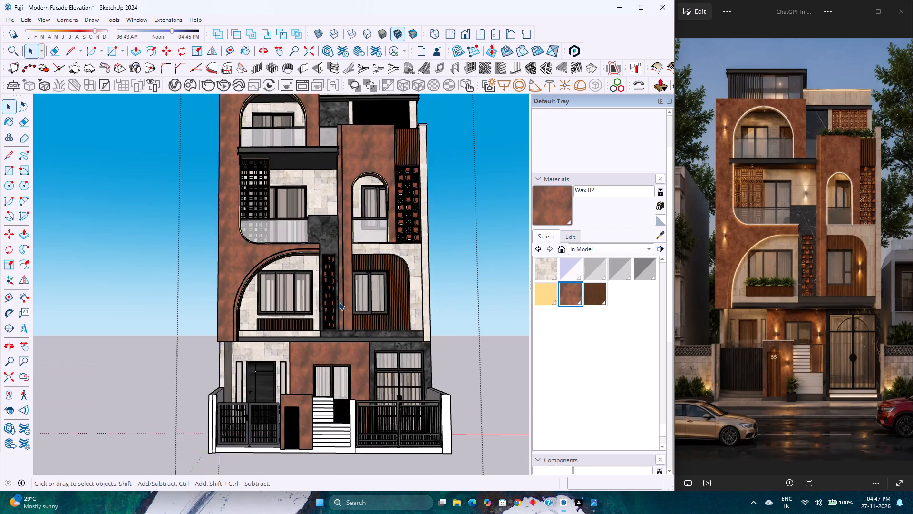
scroll(339, 300, "up", 5)
scroll(278, 300, "up", 5)
middle_click_drag(278, 300, 276, 351)
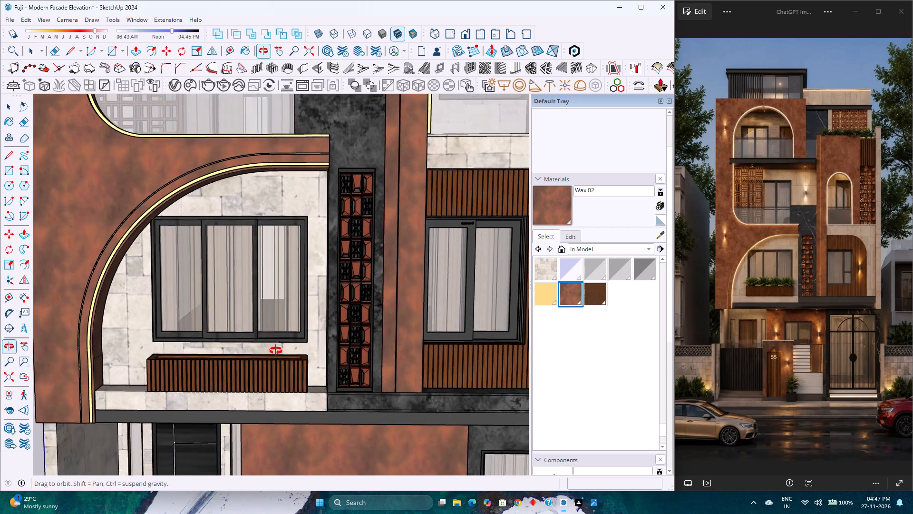
middle_click_drag(276, 351, 262, 373)
Bring the entire building back into view from the front, from the roof room down to the gates.
scroll(262, 338, "down", 7)
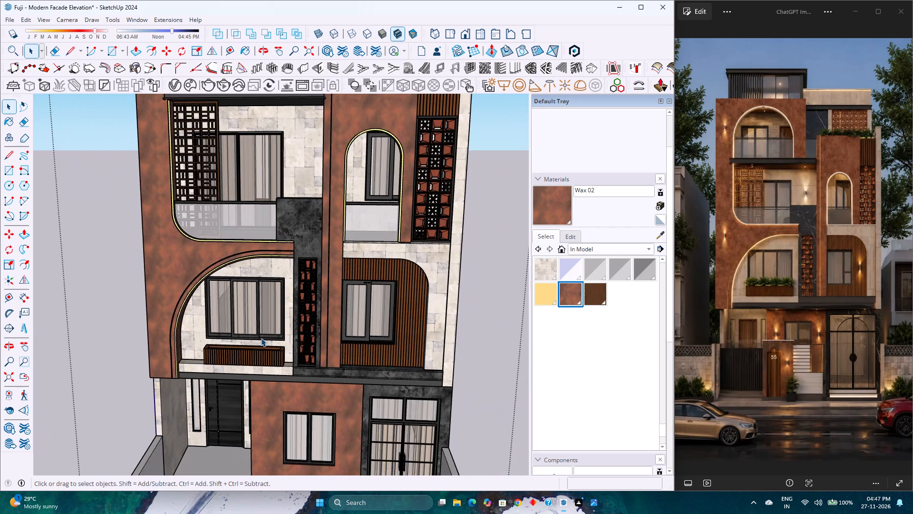
scroll(261, 330, "down", 3)
middle_click_drag(262, 334, 262, 299)
scroll(268, 290, "down", 7)
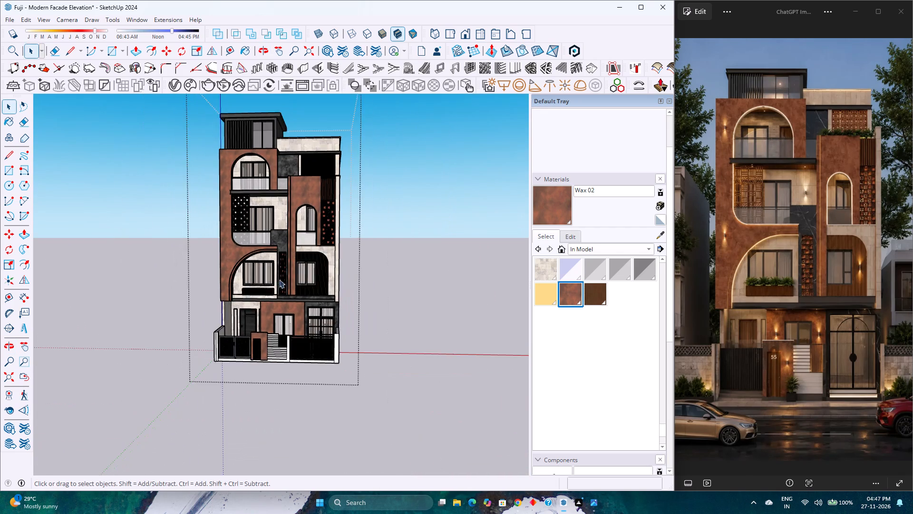
middle_click_drag(281, 278, 307, 235)
scroll(307, 235, "up", 3)
scroll(307, 235, "down", 4)
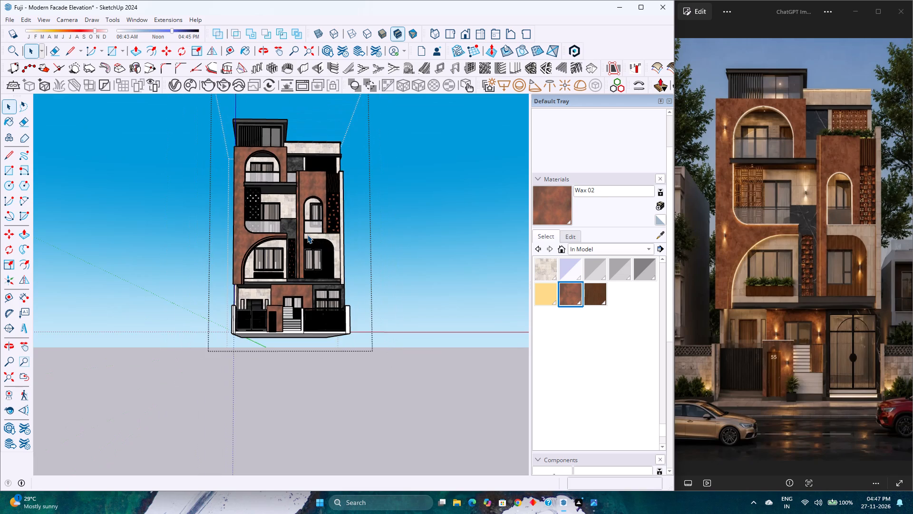
scroll(307, 235, "up", 6)
scroll(307, 235, "down", 6)
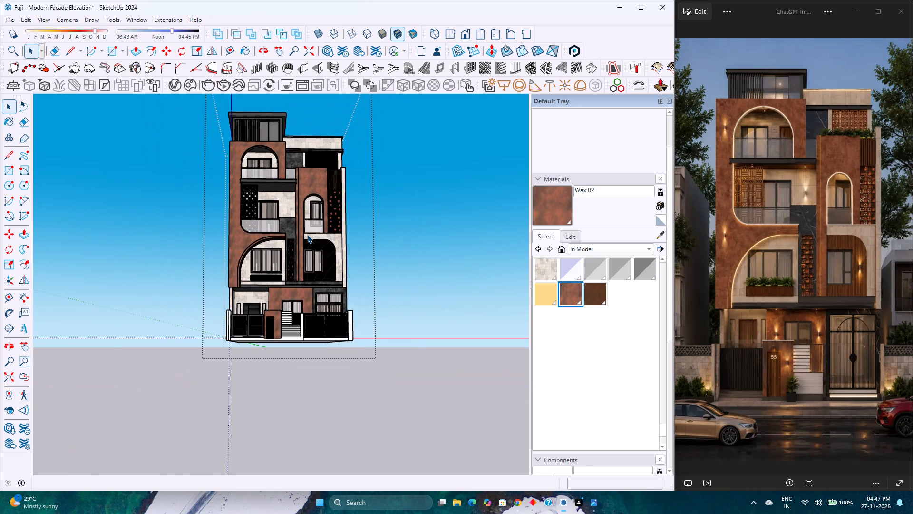
middle_click_drag(308, 238, 289, 280)
middle_click(289, 280)
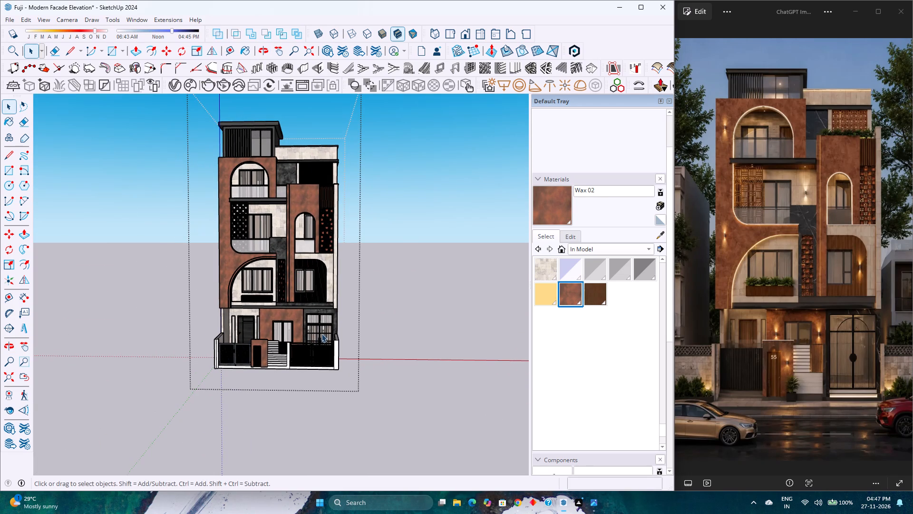
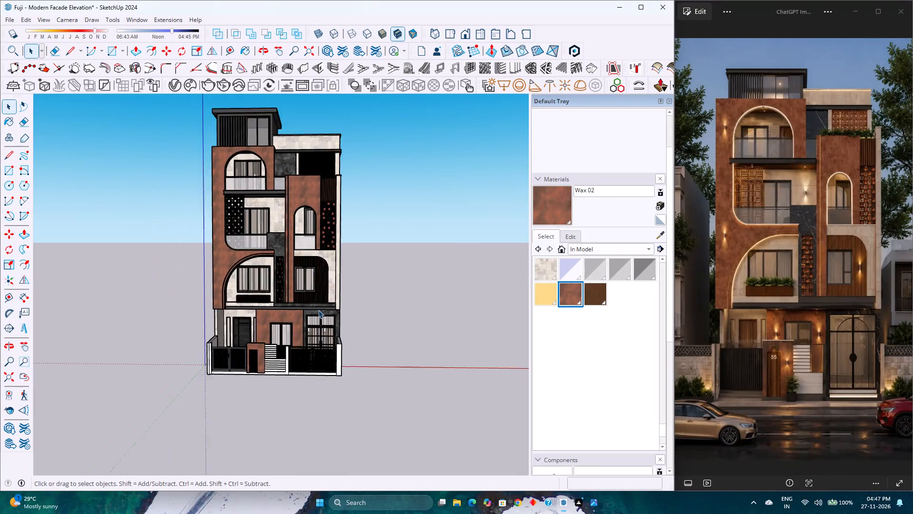
Show the whole building in the standard front view, from the roof room down to the gates.
scroll(318, 310, "up", 7)
scroll(317, 313, "down", 8)
scroll(317, 316, "up", 5)
scroll(310, 331, "down", 2)
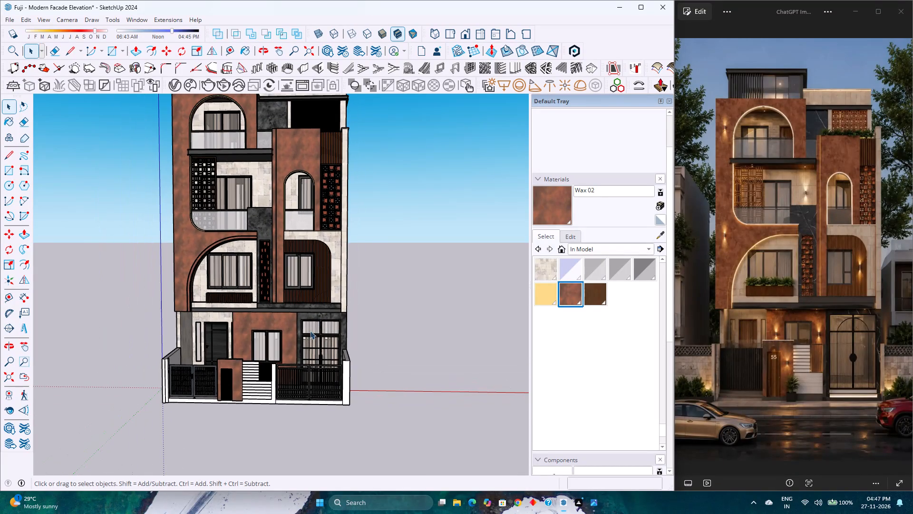
left_click(466, 35)
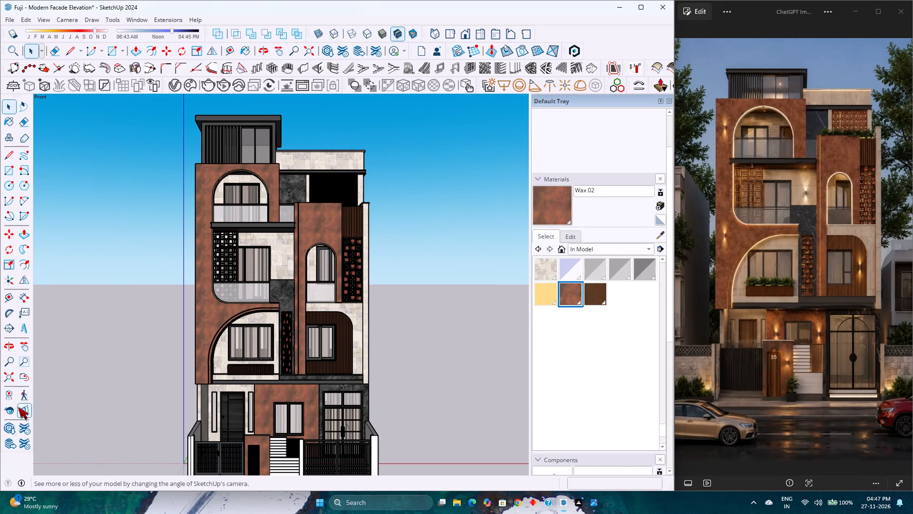
left_click(8, 382)
scroll(337, 347, "down", 4)
scroll(337, 347, "up", 3)
scroll(337, 347, "down", 2)
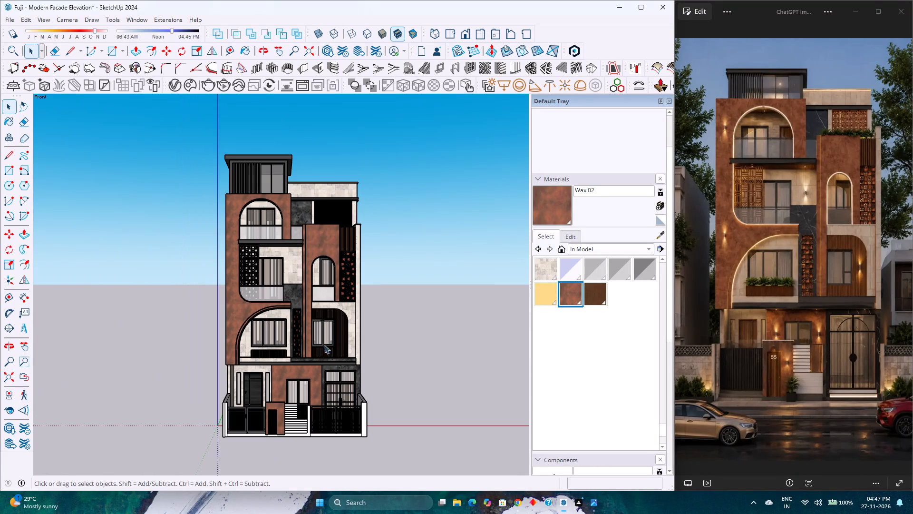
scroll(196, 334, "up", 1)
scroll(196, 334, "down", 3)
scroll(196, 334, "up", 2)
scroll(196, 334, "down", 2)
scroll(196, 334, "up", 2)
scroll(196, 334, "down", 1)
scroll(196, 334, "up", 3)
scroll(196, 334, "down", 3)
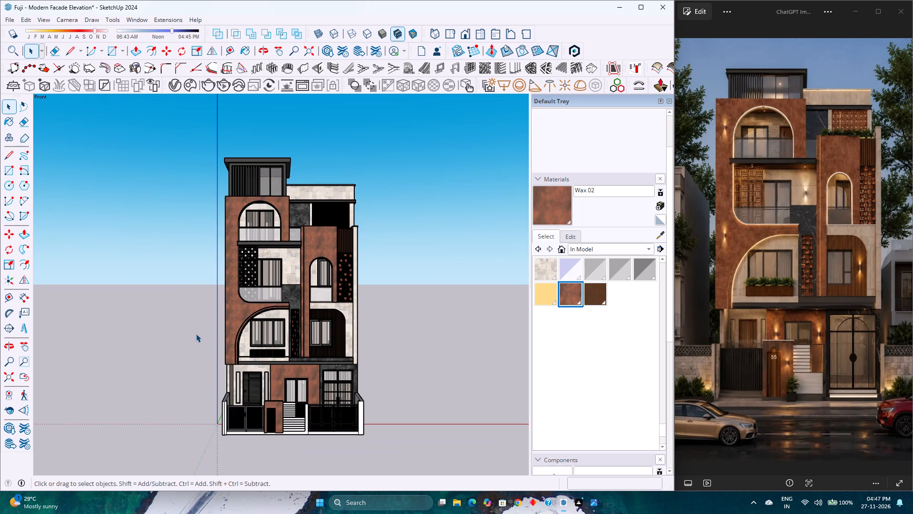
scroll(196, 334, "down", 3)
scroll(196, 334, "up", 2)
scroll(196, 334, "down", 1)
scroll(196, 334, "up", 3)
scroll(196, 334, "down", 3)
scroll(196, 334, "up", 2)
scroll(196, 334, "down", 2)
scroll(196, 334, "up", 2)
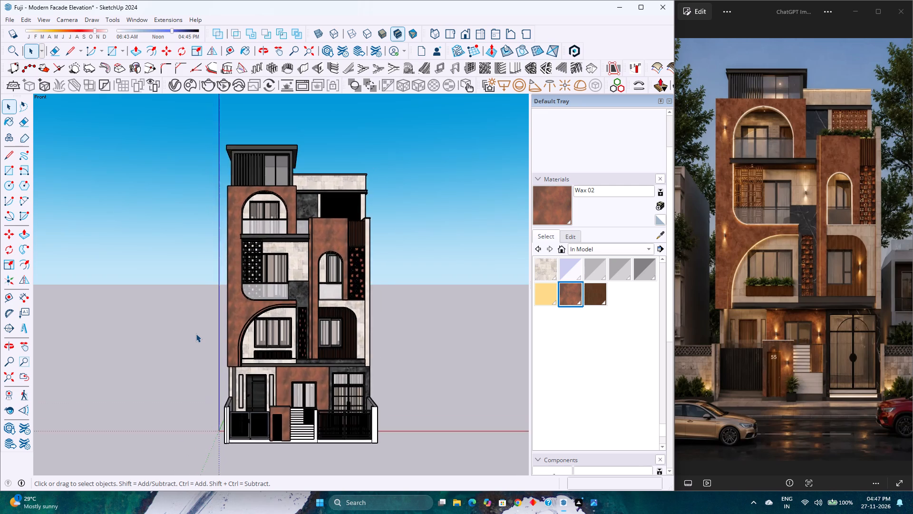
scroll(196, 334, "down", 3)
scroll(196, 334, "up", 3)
Examine the facade from a low angle, including the balcony undersides, arched bays, slatted panels and perforated screens.
middle_click_drag(196, 334, 165, 351)
middle_click_drag(337, 355, 319, 353)
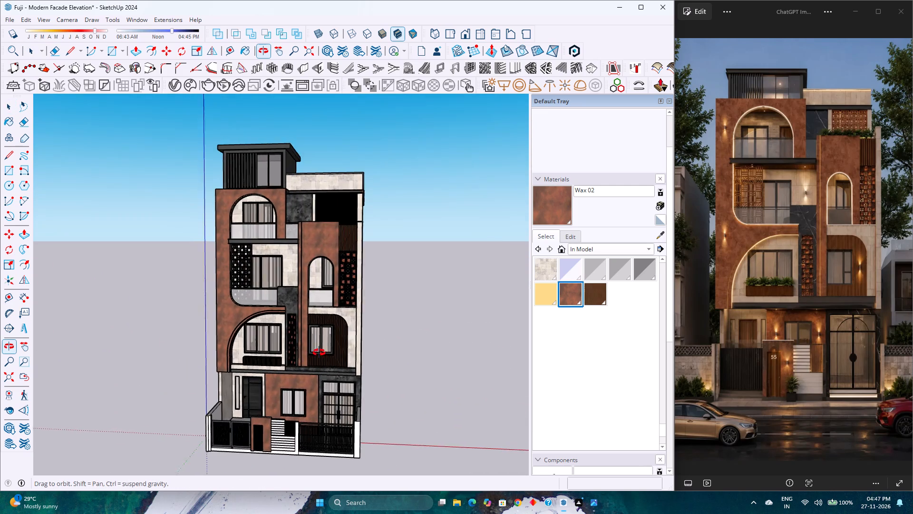
middle_click_drag(319, 353, 273, 233)
scroll(275, 257, "up", 8)
scroll(275, 257, "down", 5)
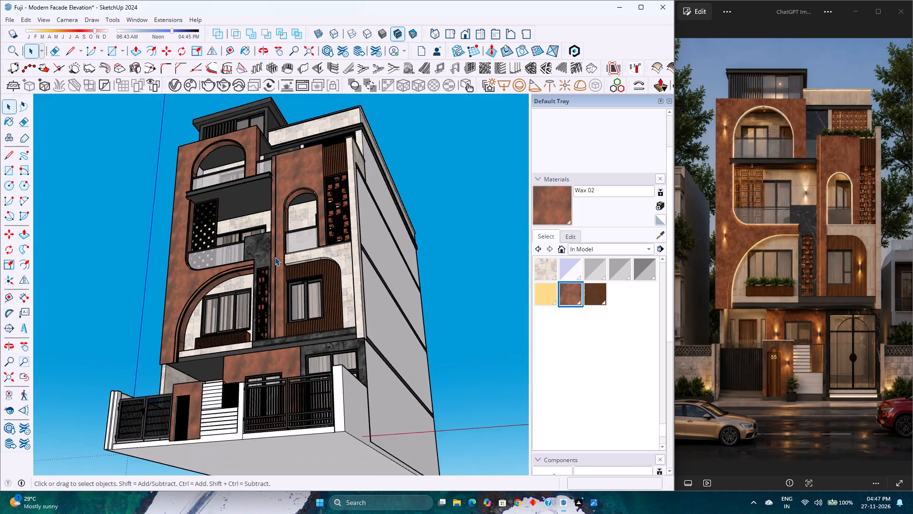
scroll(275, 257, "up", 4)
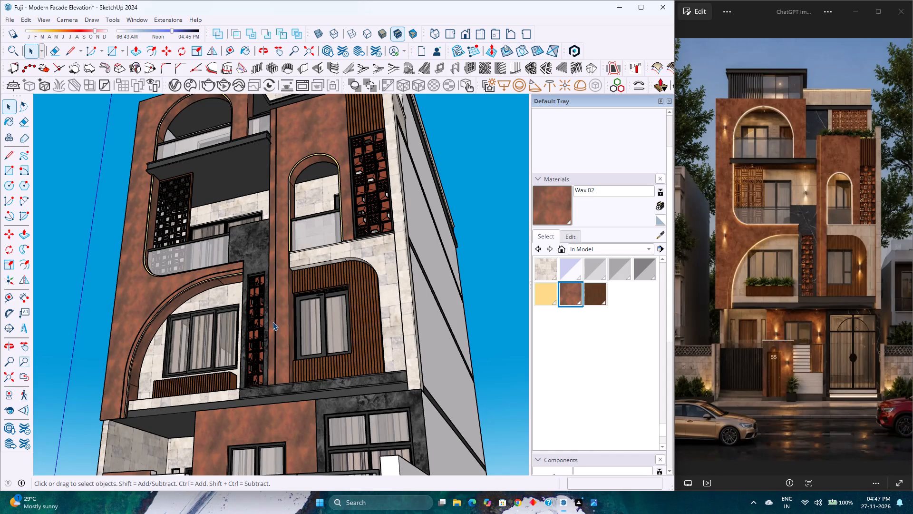
scroll(151, 327, "up", 3)
scroll(165, 318, "down", 2)
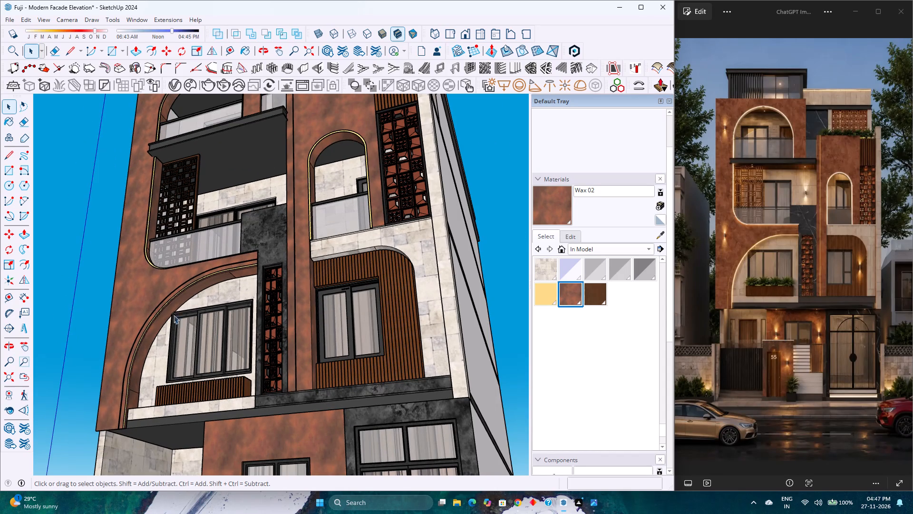
Frame the entire building in the standard front view and start a V-Ray interactive render.
left_click(463, 39)
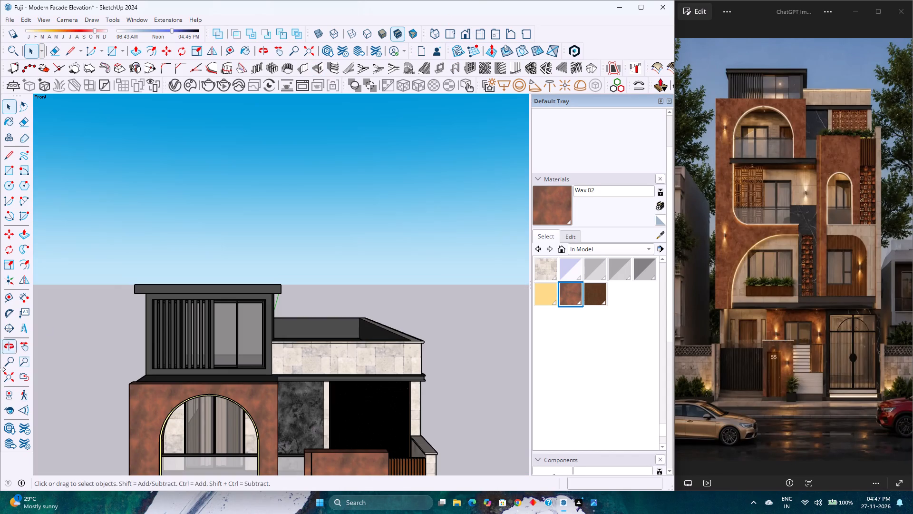
left_click(3, 378)
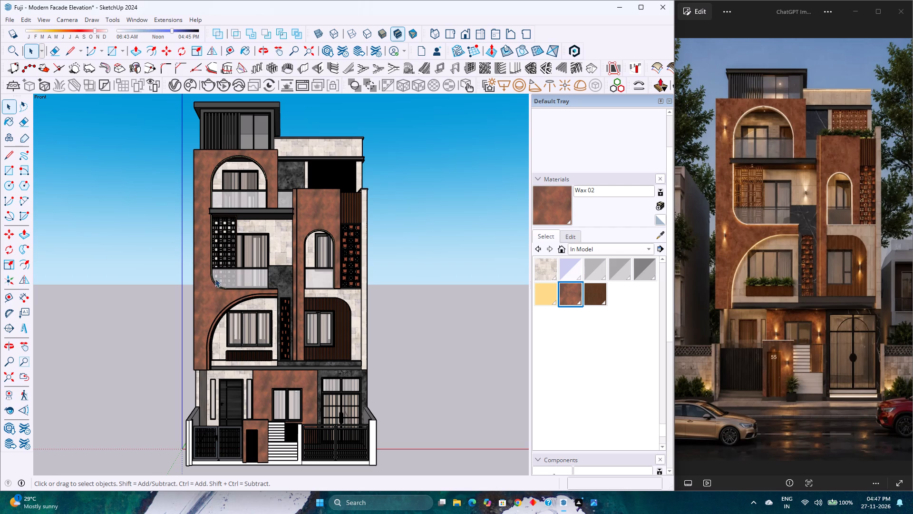
left_click(222, 88)
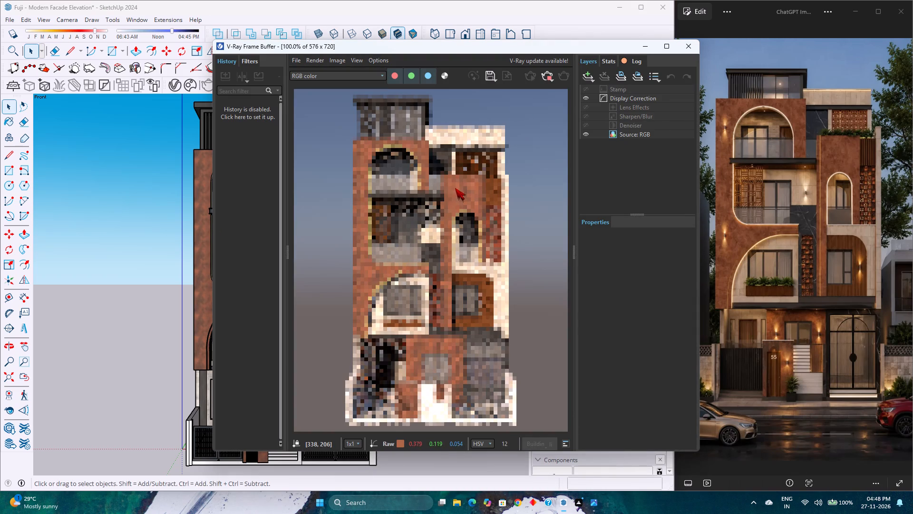
Check the coarse interactive render, then stop it and start it again.
scroll(455, 288, "up", 1)
scroll(455, 288, "down", 2)
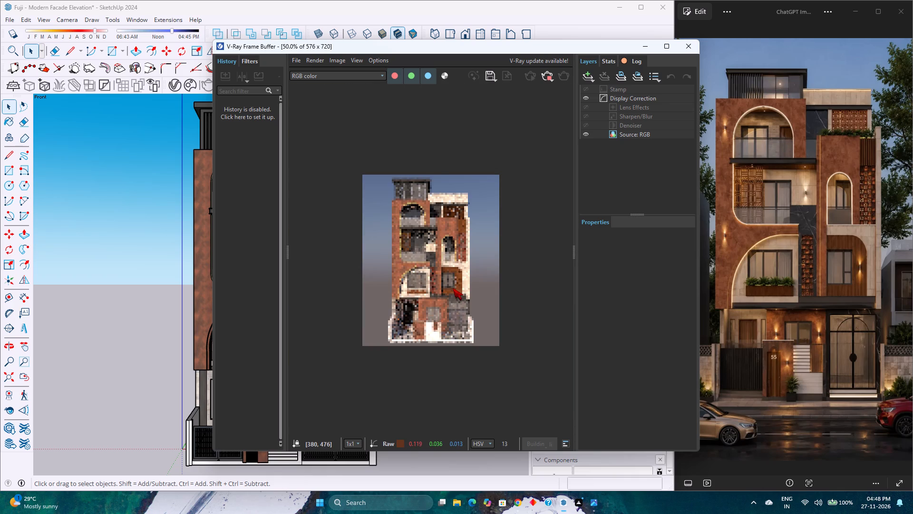
scroll(453, 288, "up", 1)
scroll(449, 286, "down", 1)
scroll(448, 285, "up", 1)
scroll(448, 285, "down", 1)
scroll(448, 285, "up", 1)
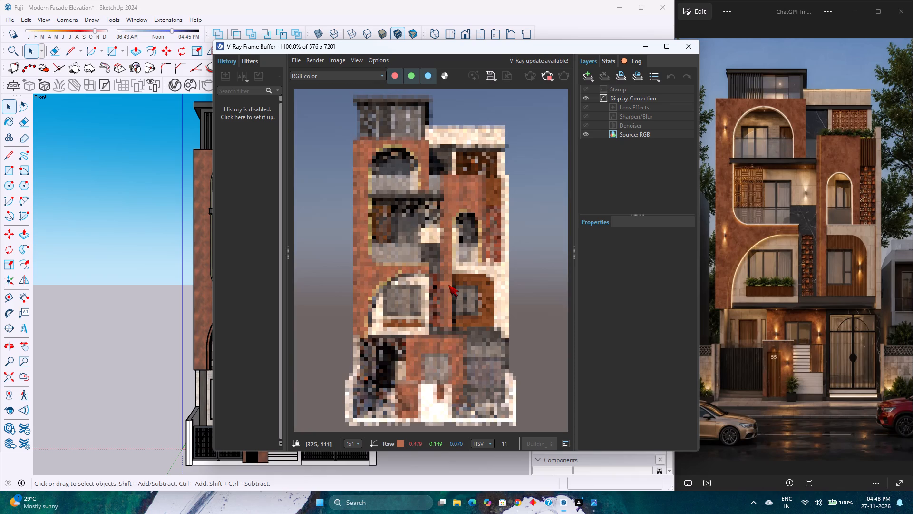
left_click(553, 75)
left_click(525, 76)
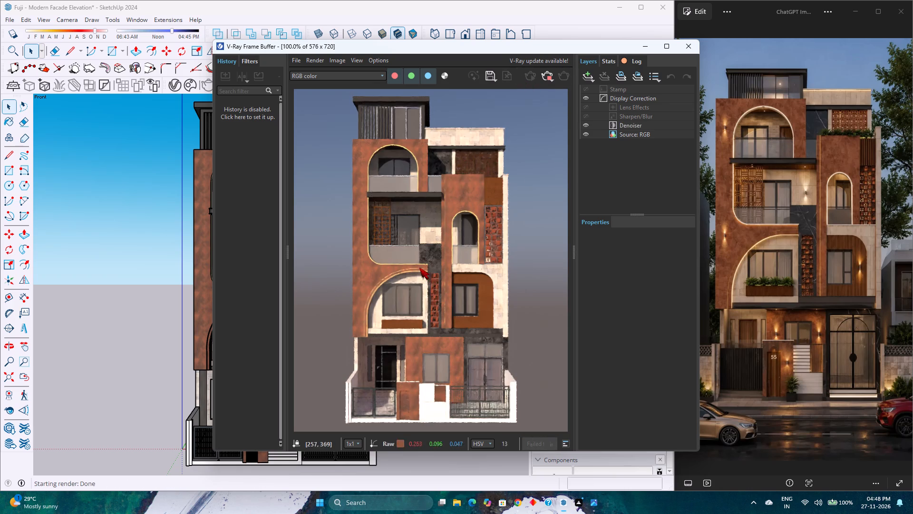
Examine the rendered facade close up around the middle floors' arches, light trims, screens and windows, and as a whole.
scroll(433, 286, "up", 1)
scroll(433, 286, "down", 2)
scroll(433, 286, "up", 2)
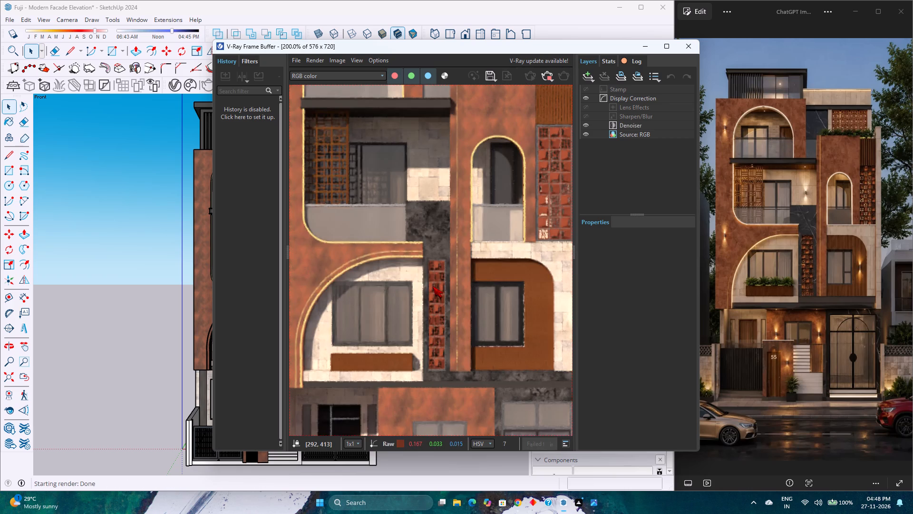
scroll(433, 286, "down", 1)
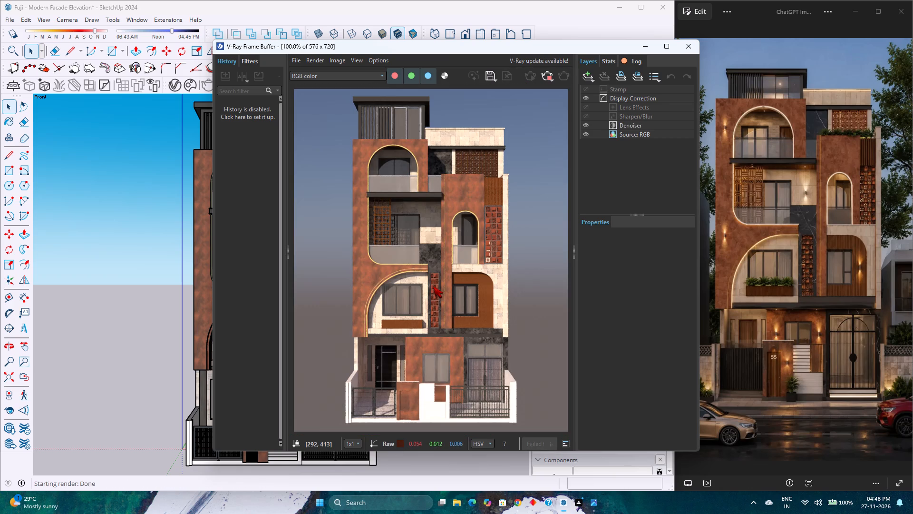
scroll(433, 286, "down", 2)
scroll(433, 286, "up", 3)
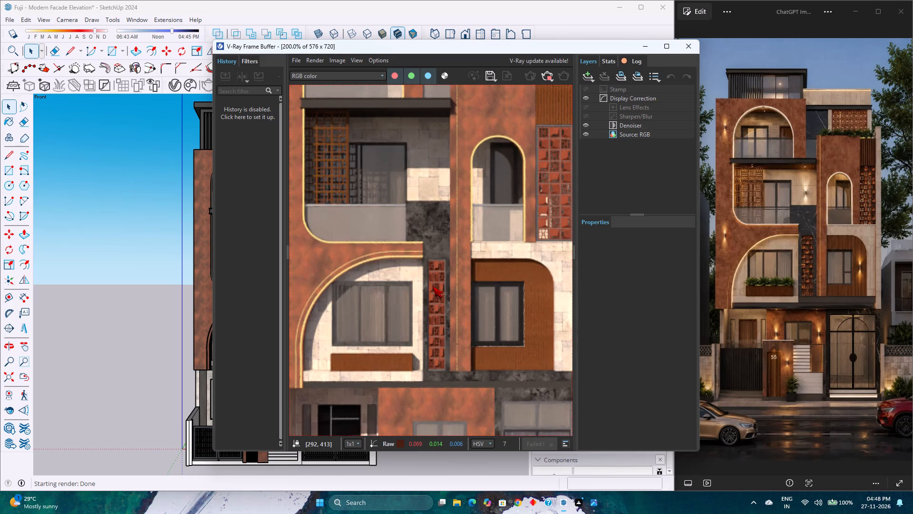
scroll(433, 287, "down", 1)
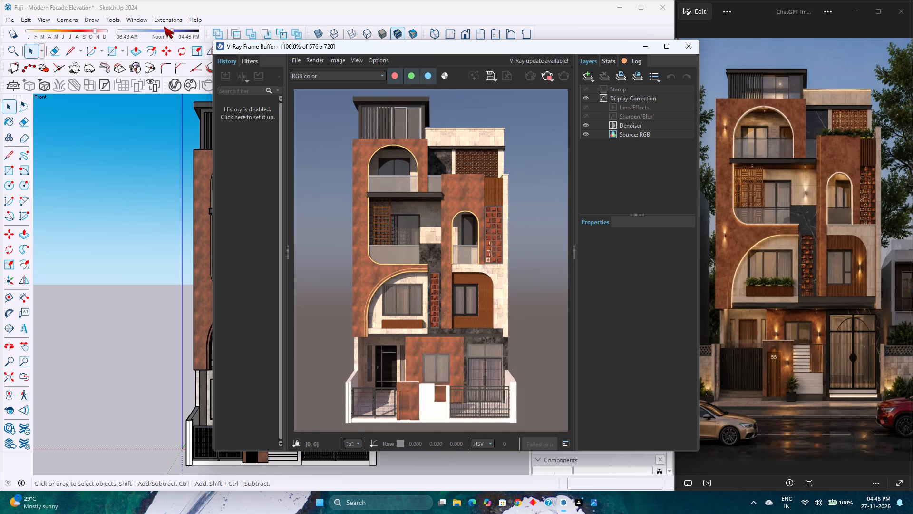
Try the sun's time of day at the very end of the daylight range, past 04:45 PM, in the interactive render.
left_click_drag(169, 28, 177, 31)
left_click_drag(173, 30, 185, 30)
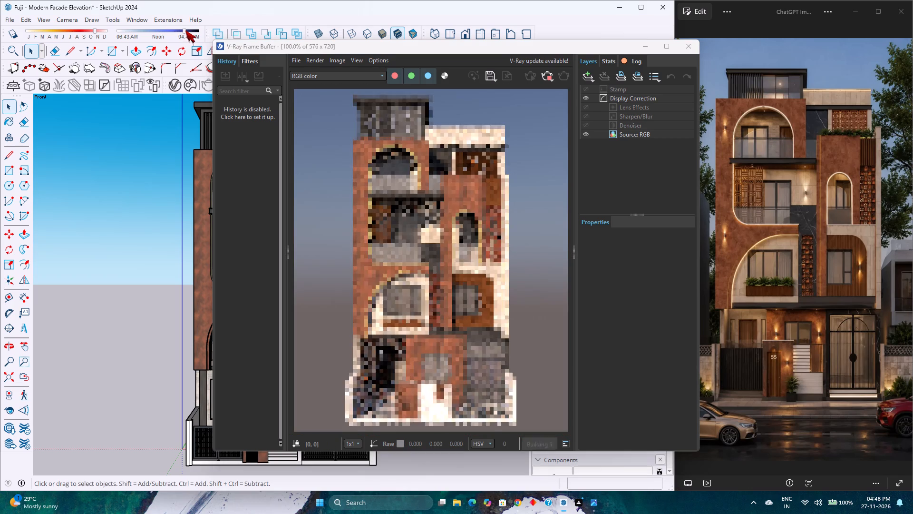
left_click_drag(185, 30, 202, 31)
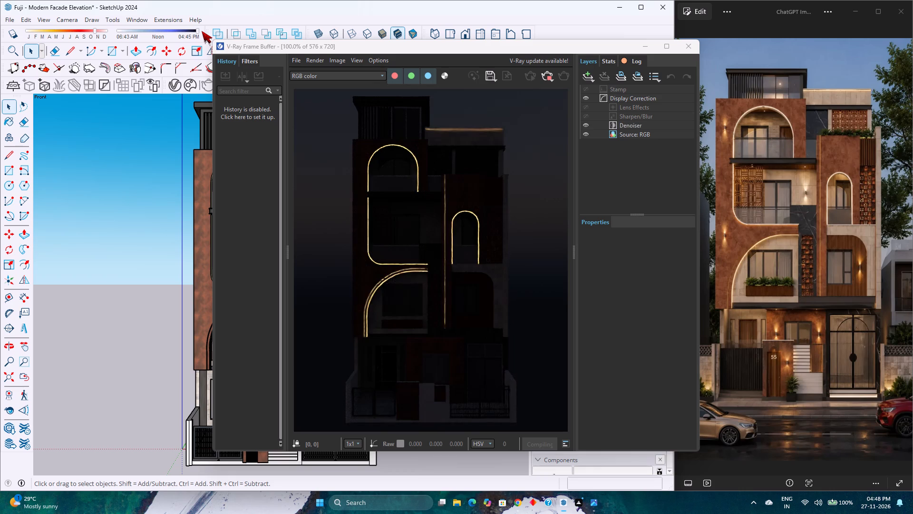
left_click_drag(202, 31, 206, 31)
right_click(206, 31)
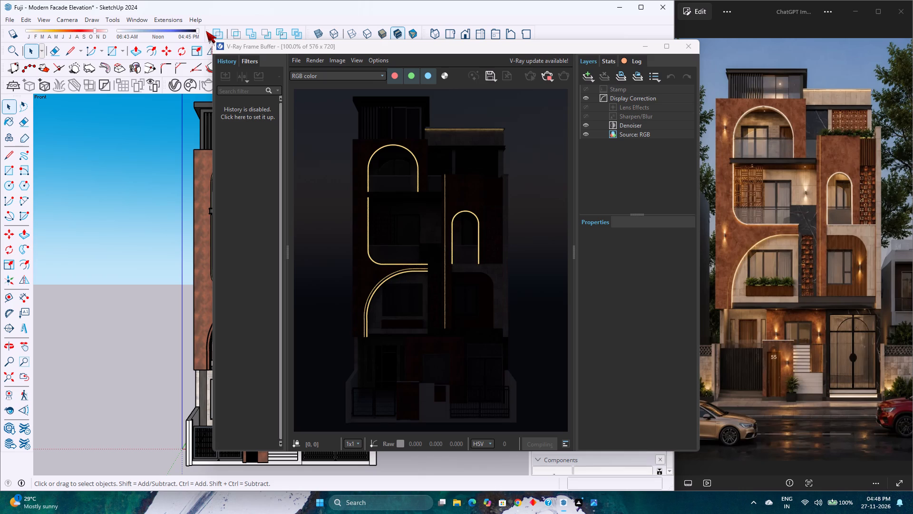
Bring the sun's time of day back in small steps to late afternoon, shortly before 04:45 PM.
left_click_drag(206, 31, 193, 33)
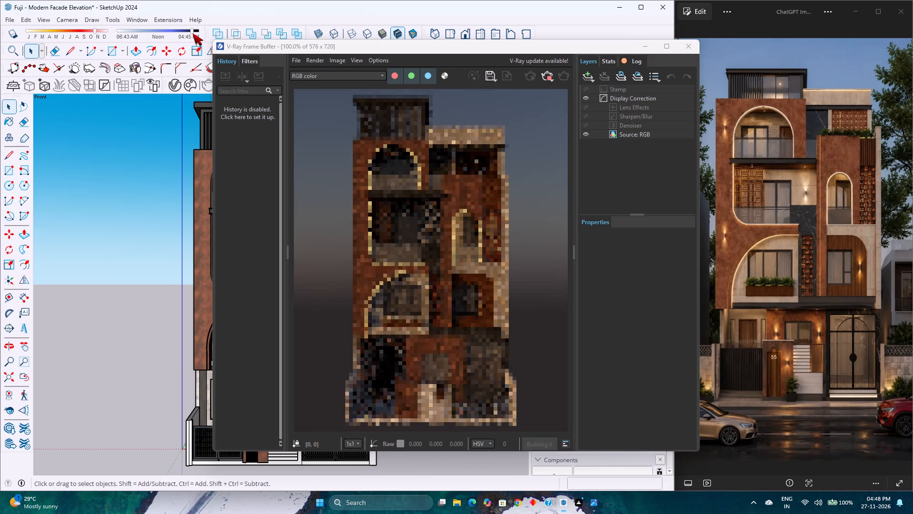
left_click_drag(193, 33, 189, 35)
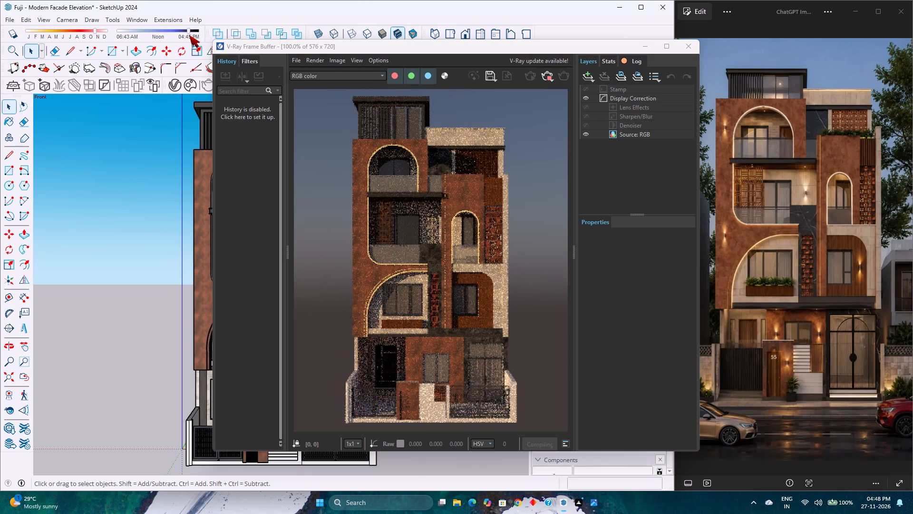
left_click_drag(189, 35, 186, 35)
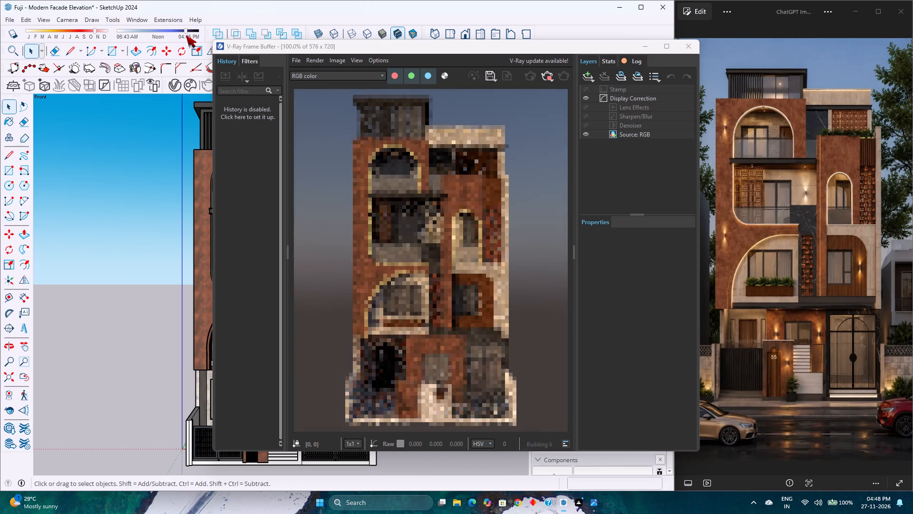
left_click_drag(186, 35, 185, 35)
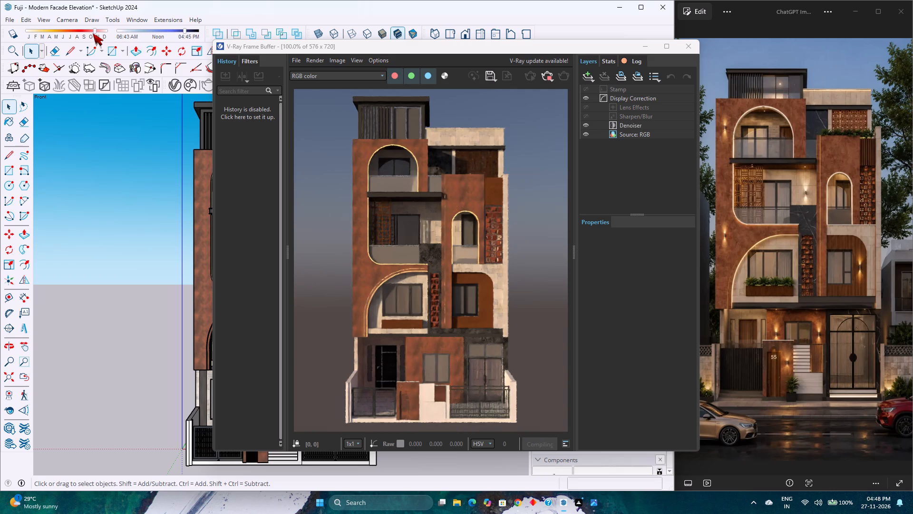
Nudge the sun's date within autumn and set the time of day to early afternoon, between noon and 04:50 PM.
left_click(94, 32)
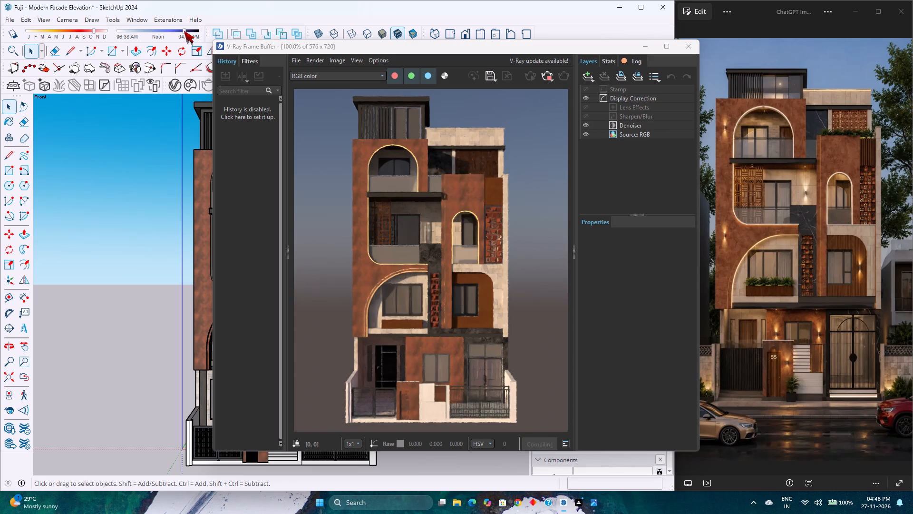
left_click_drag(183, 30, 170, 31)
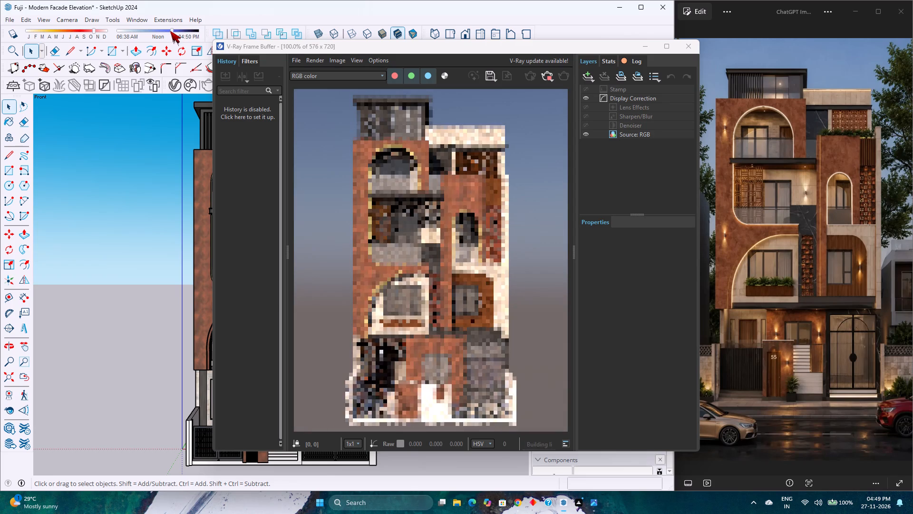
left_click_drag(170, 31, 171, 31)
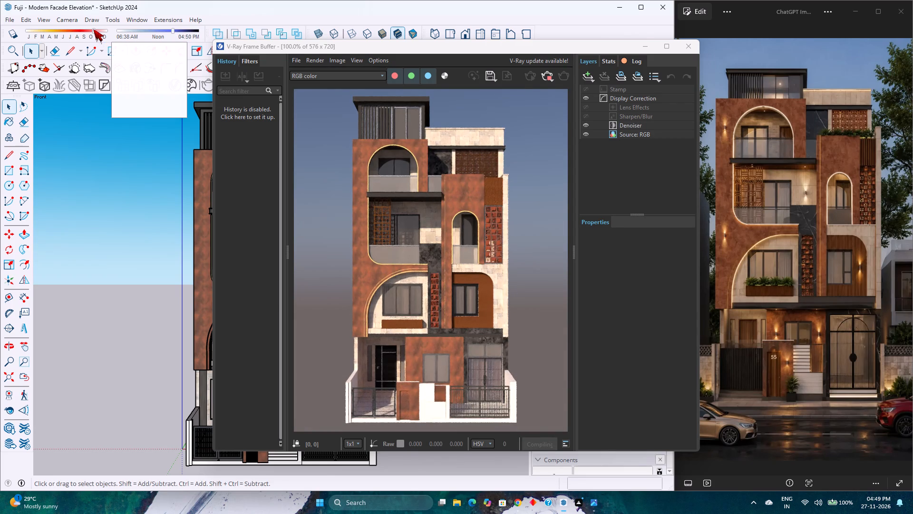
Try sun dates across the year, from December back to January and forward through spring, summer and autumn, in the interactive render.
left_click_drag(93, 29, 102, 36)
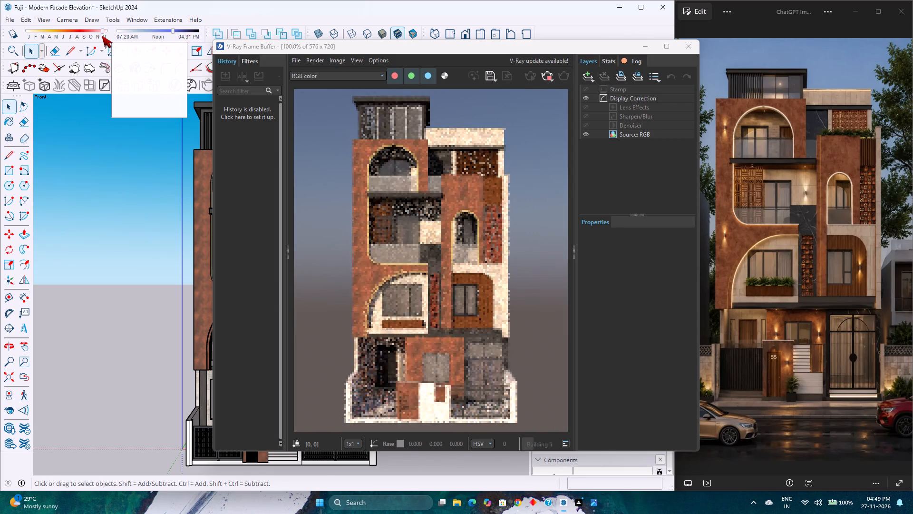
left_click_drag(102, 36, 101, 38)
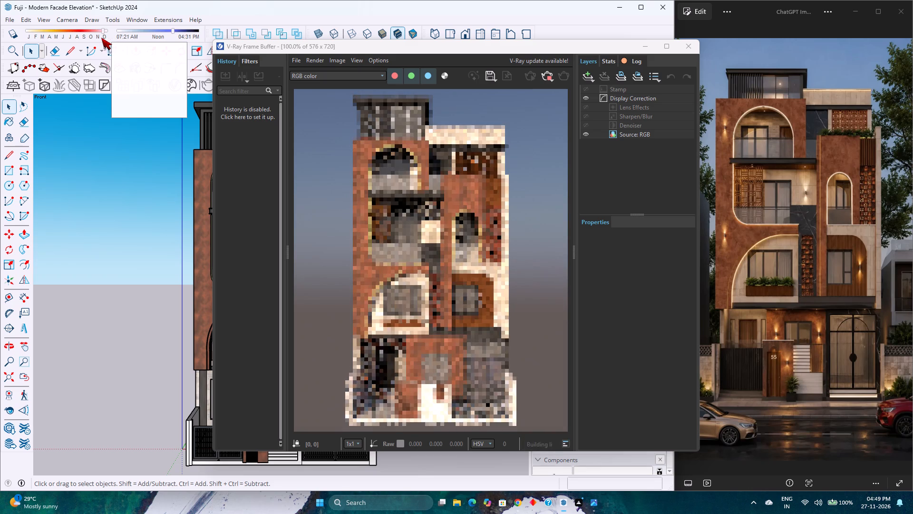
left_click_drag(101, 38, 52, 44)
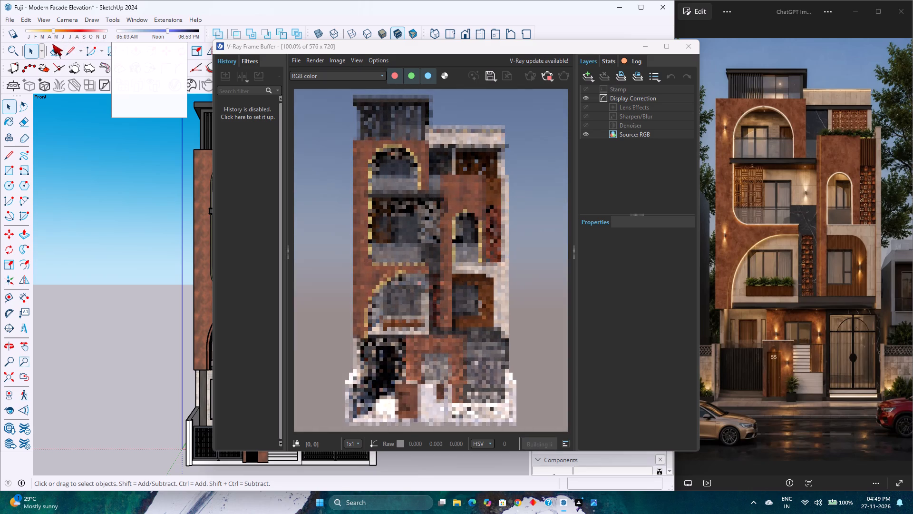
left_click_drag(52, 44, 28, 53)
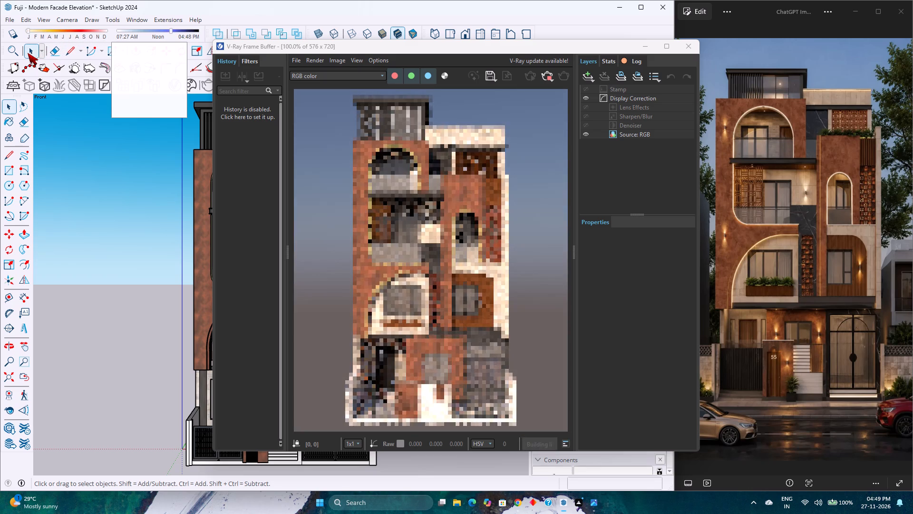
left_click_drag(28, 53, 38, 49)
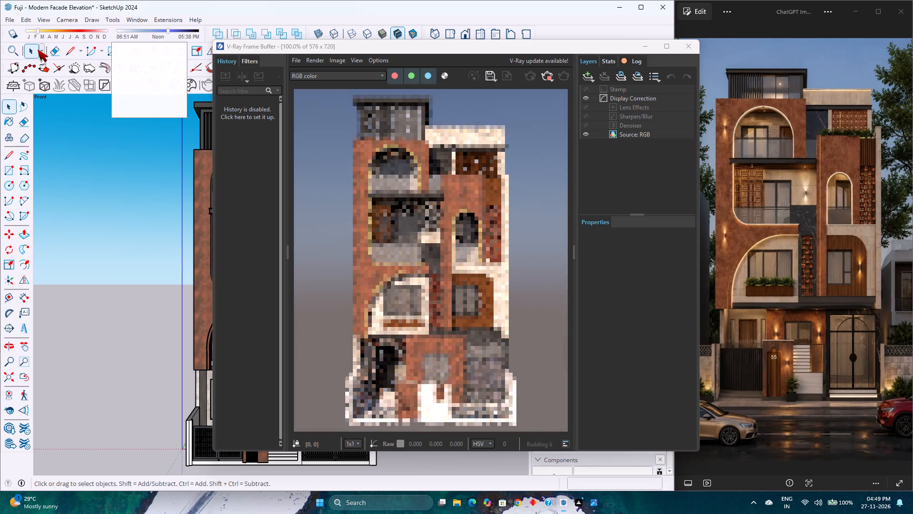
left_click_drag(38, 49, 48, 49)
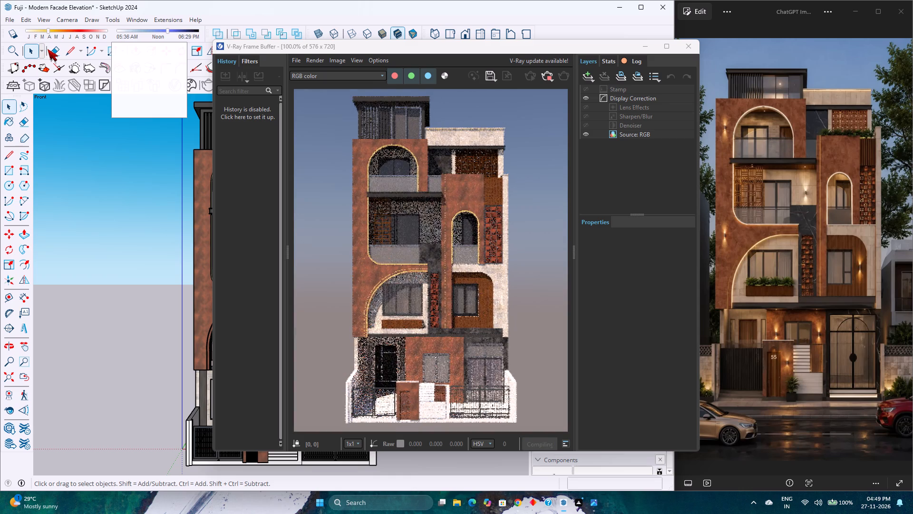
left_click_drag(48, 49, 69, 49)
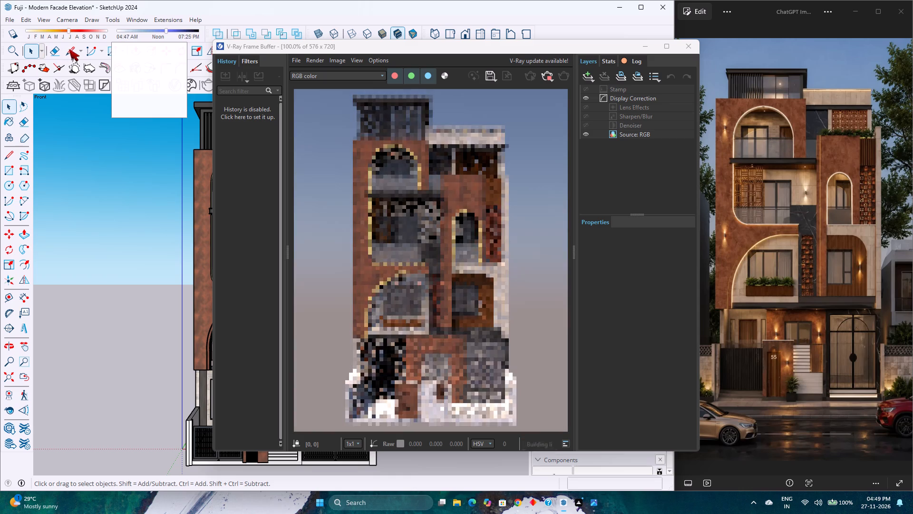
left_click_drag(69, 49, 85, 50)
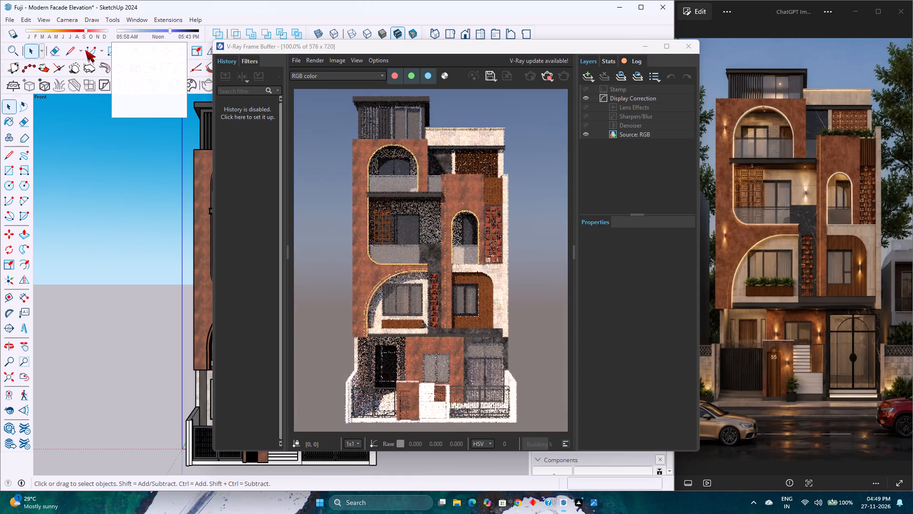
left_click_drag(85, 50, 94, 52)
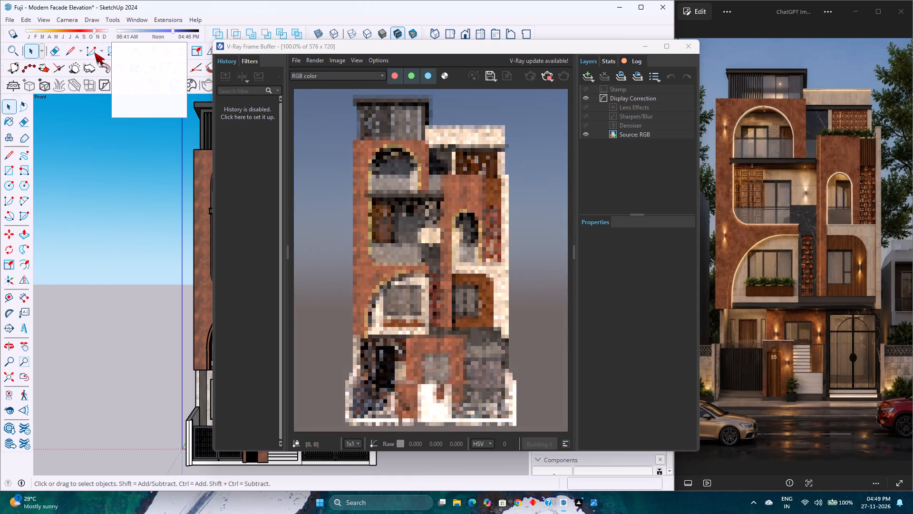
Set the sun's date to early December and the time of day to late afternoon, shortly before 04:30 PM.
left_click_drag(94, 52, 100, 56)
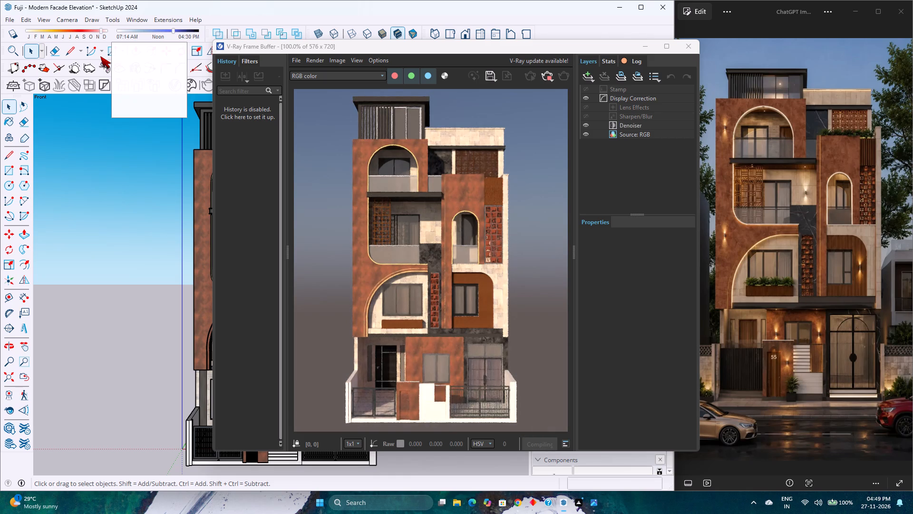
left_click_drag(175, 30, 182, 32)
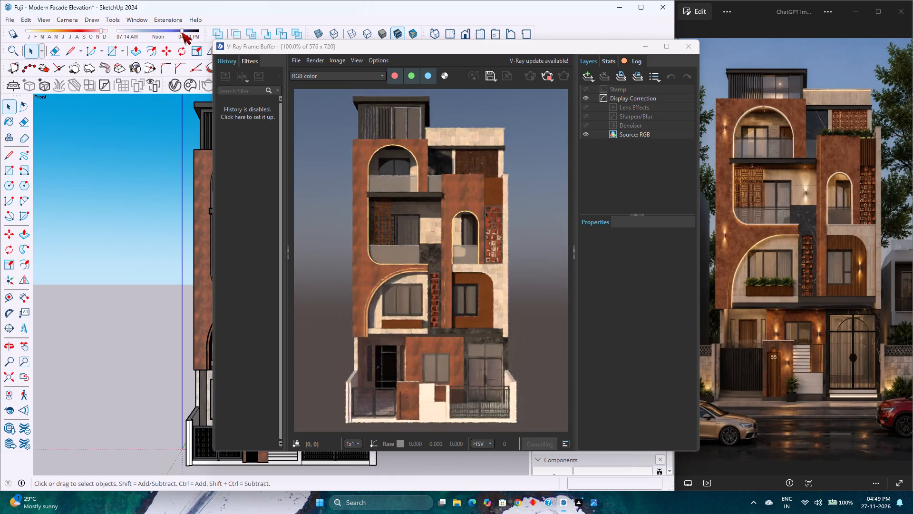
left_click_drag(182, 32, 185, 34)
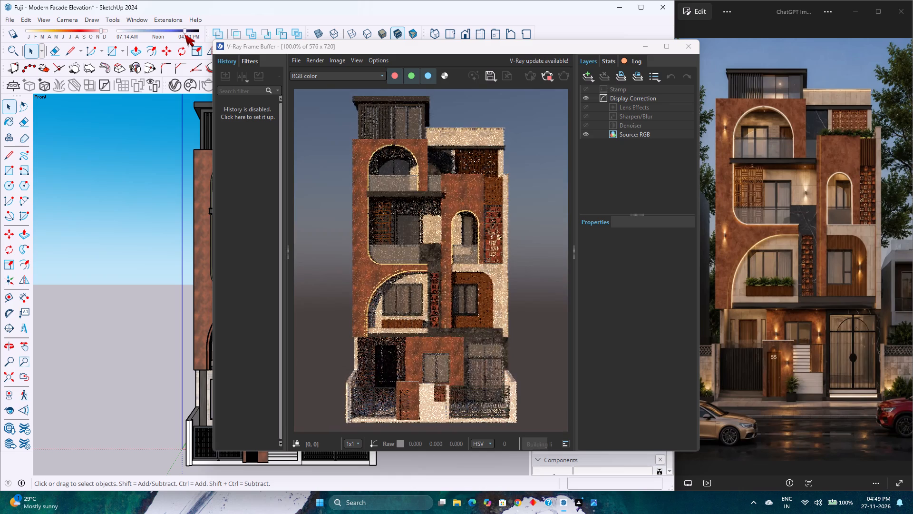
left_click_drag(185, 34, 186, 35)
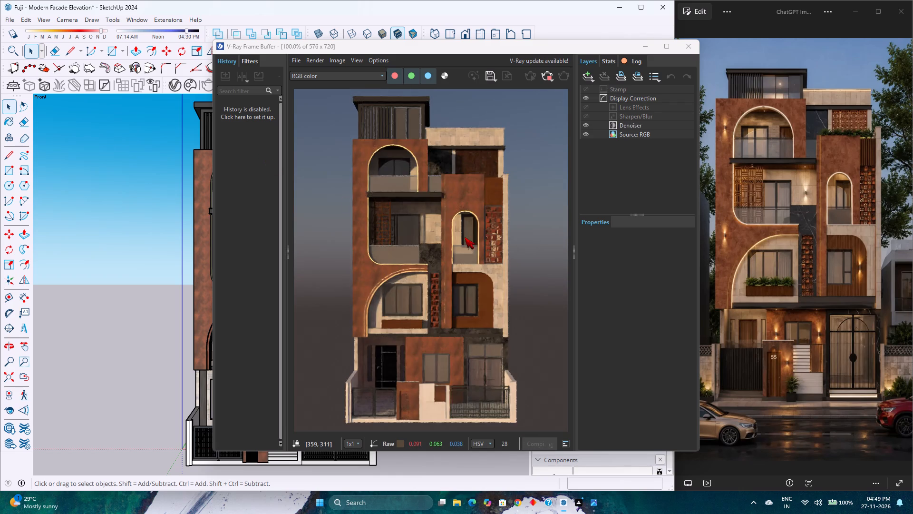
scroll(465, 236, "down", 1)
scroll(447, 231, "up", 3)
scroll(447, 233, "down", 3)
scroll(447, 233, "up", 1)
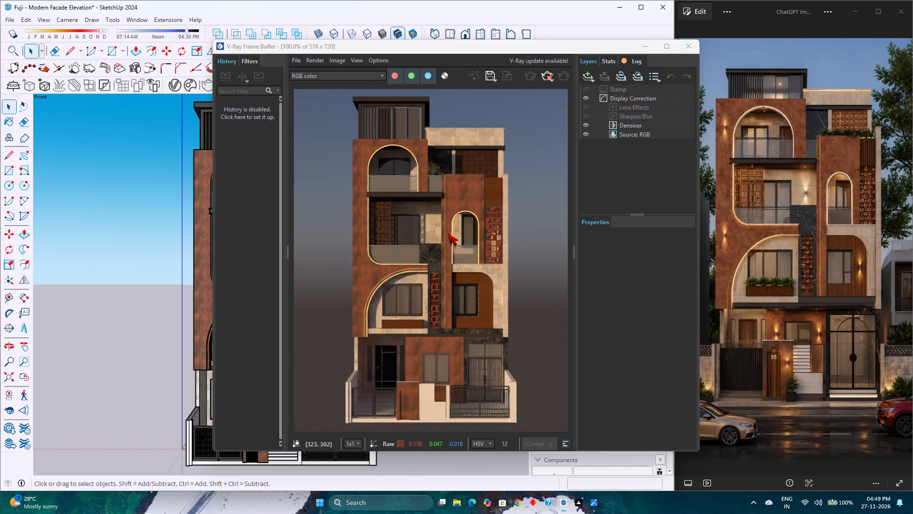
Try to save the work, and minimize the render window to return to the facade model.
key("ctrl+s")
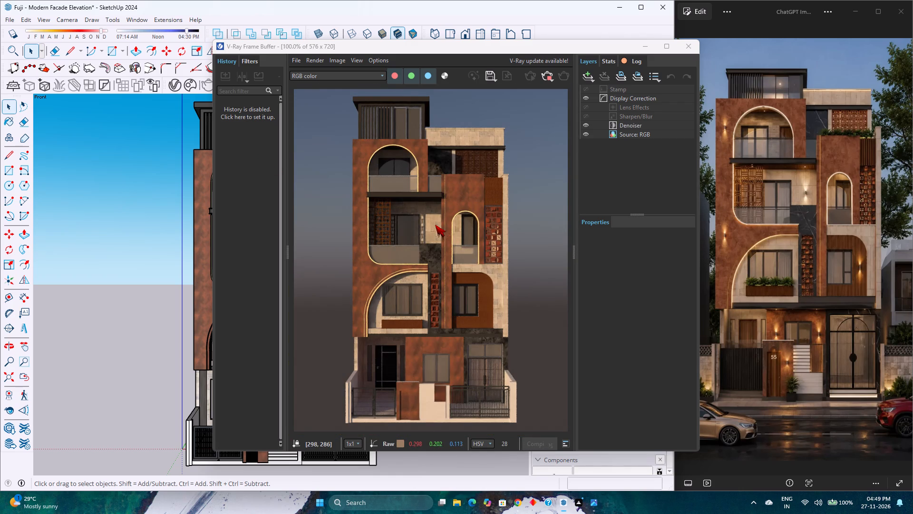
scroll(435, 225, "up", 1)
scroll(434, 224, "down", 1)
right_click(434, 224)
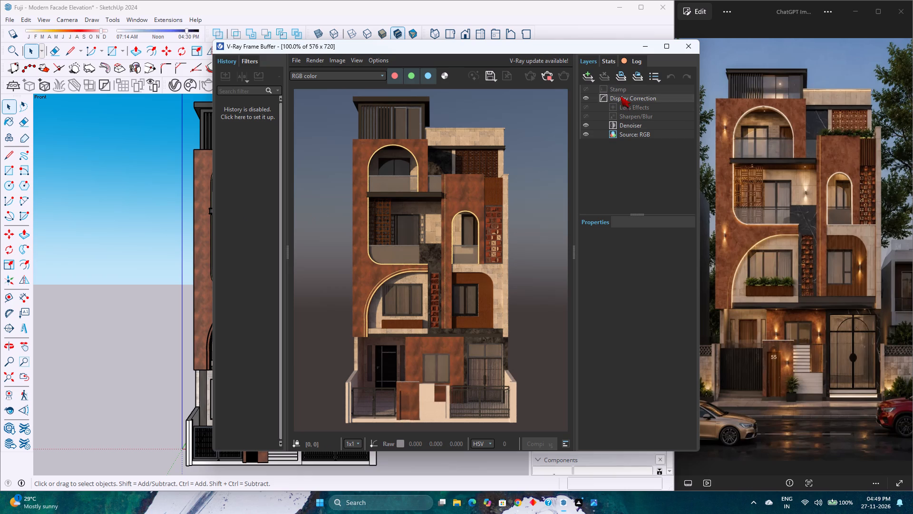
left_click(641, 48)
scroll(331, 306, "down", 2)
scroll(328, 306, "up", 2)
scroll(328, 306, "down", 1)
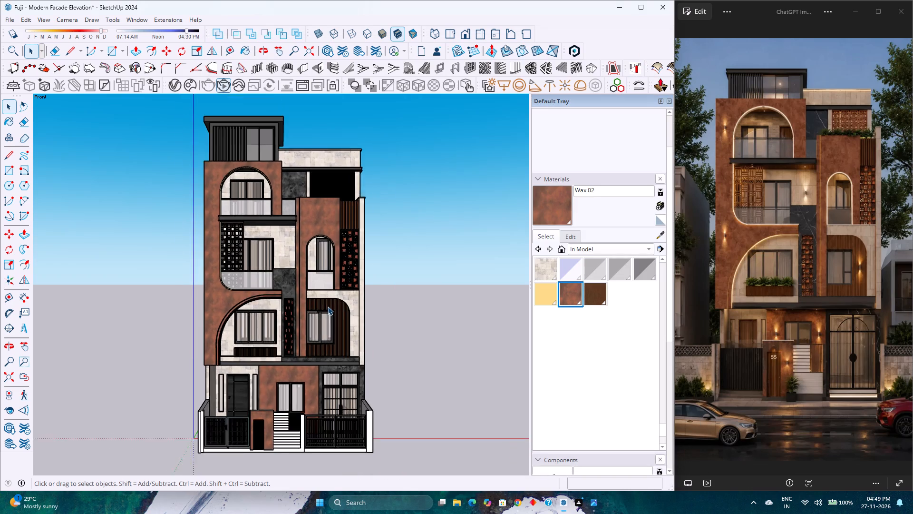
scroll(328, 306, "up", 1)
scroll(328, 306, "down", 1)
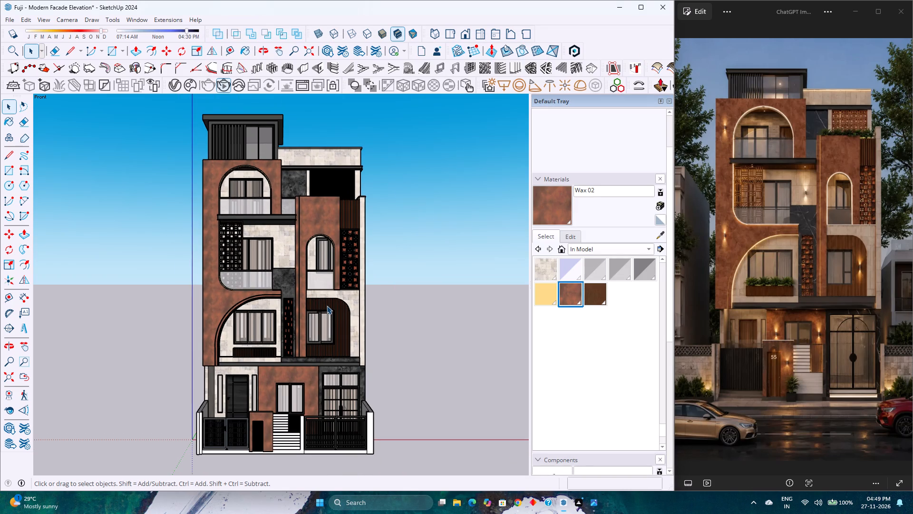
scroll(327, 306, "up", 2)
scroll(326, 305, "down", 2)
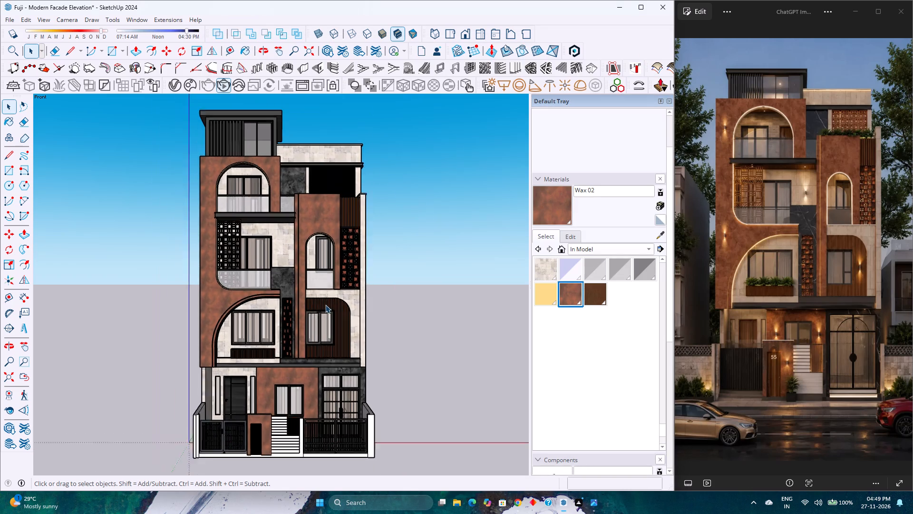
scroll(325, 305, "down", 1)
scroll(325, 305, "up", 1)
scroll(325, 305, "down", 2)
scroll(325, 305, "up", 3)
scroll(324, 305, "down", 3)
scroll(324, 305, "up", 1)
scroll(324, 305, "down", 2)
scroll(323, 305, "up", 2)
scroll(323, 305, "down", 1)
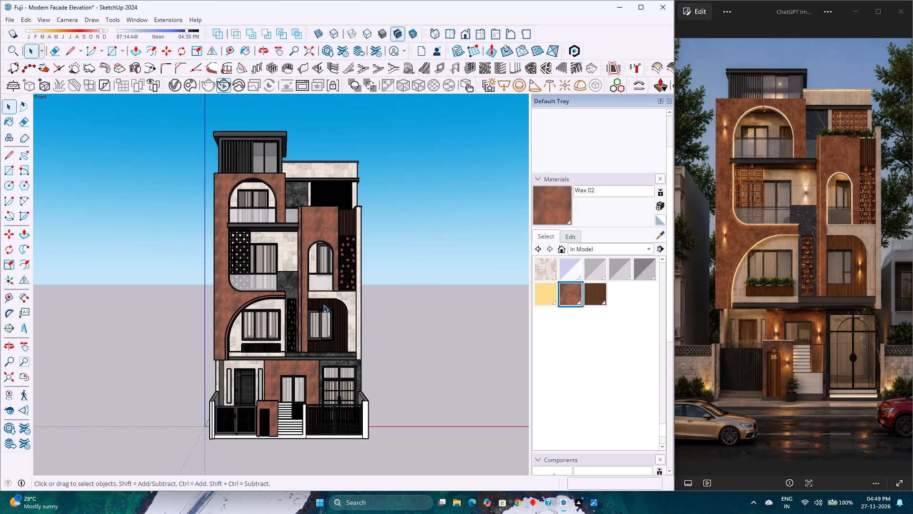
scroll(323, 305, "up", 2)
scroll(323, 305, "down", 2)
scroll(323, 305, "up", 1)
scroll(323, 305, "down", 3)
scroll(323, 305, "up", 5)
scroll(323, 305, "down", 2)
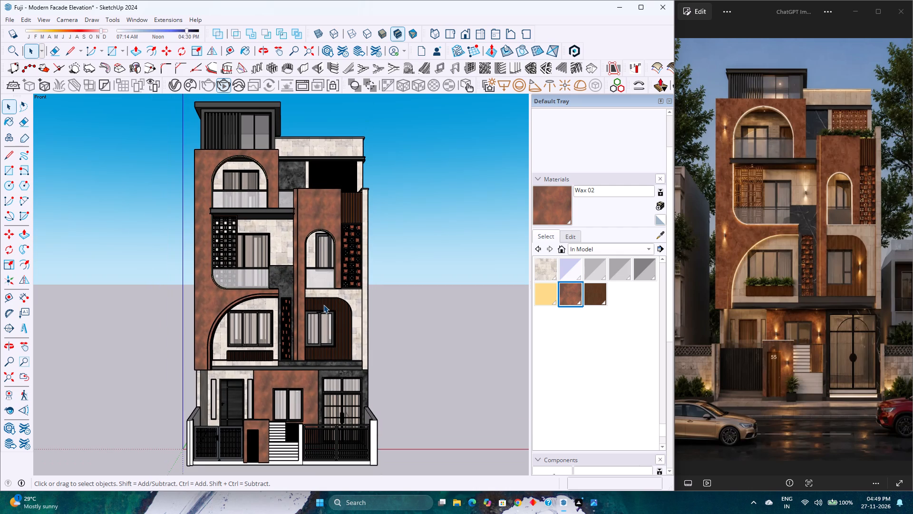
Tilt the facade view slightly, return to the standard front view and fit the whole model.
middle_click_drag(323, 305, 319, 285)
scroll(319, 286, "down", 2)
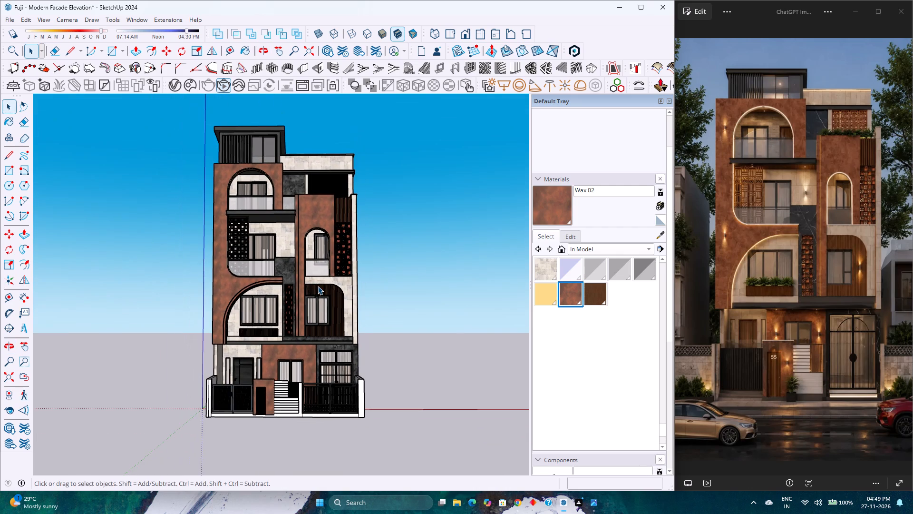
left_click(469, 35)
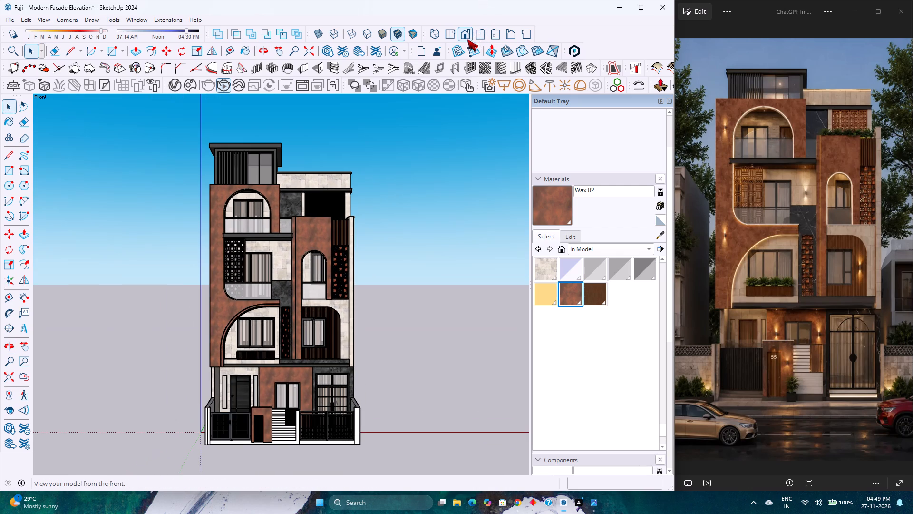
left_click(7, 371)
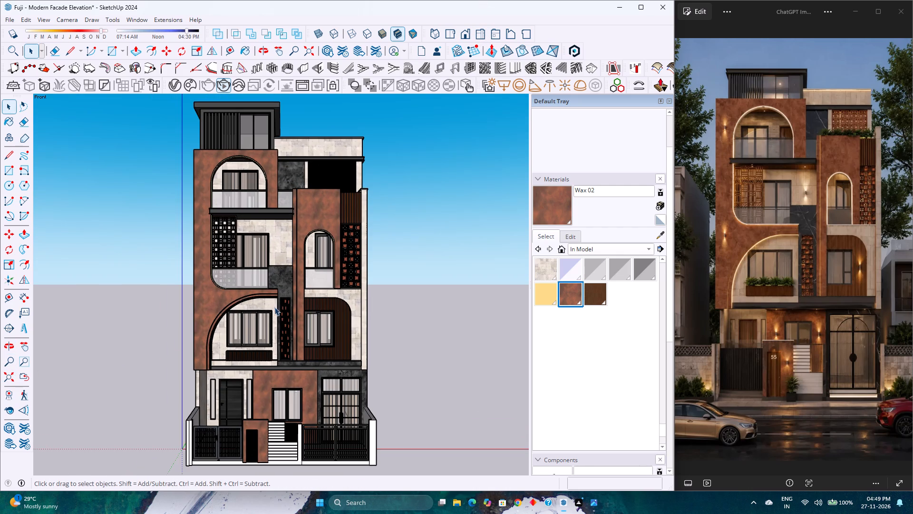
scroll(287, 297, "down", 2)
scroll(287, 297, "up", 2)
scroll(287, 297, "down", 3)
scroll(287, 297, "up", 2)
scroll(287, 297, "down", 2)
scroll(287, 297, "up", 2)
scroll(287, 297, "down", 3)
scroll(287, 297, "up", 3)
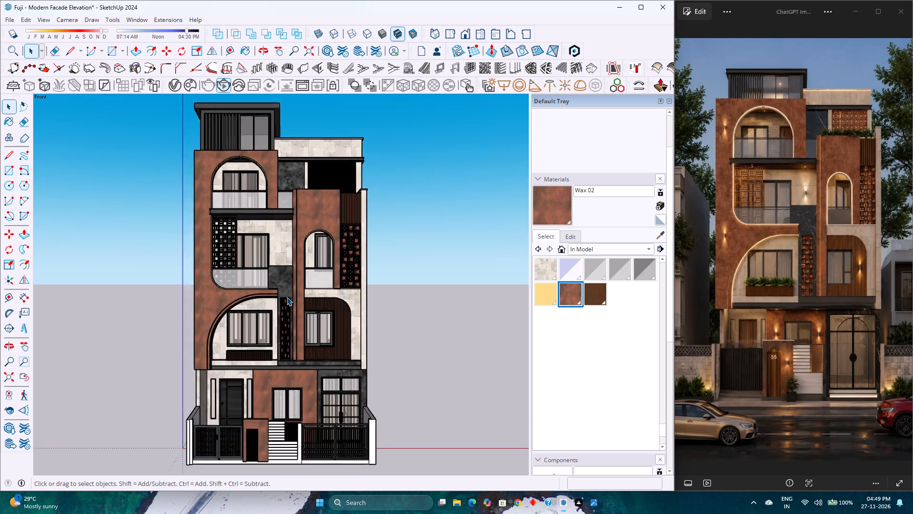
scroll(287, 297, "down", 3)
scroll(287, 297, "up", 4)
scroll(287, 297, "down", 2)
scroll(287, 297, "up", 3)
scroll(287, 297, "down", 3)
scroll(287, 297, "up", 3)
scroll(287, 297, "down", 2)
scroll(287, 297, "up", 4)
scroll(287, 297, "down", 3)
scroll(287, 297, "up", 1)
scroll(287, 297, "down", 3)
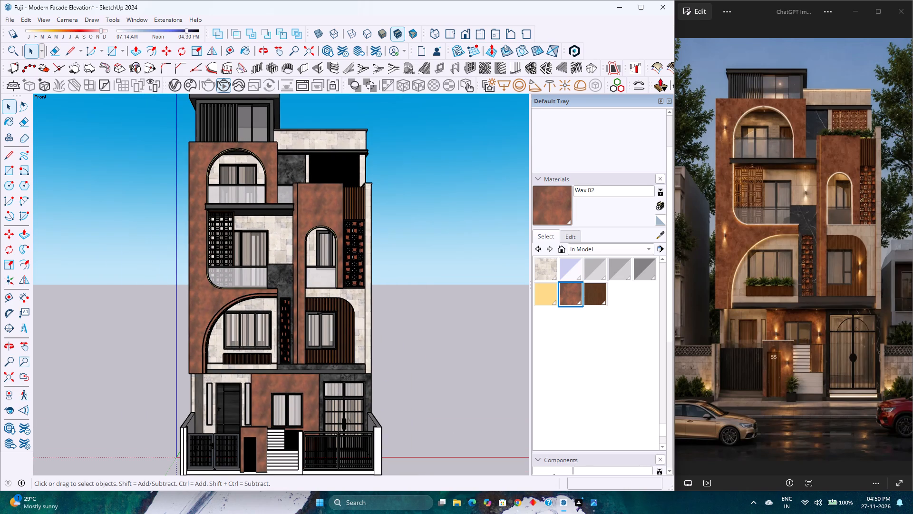
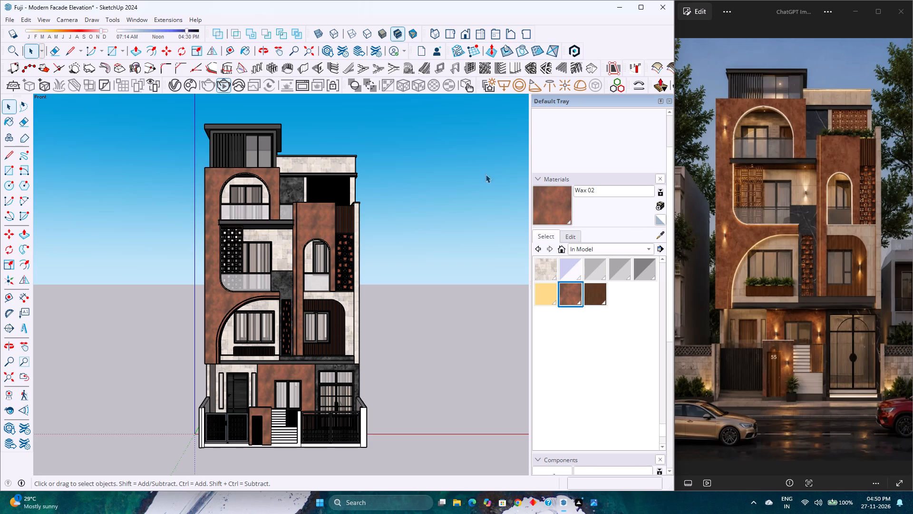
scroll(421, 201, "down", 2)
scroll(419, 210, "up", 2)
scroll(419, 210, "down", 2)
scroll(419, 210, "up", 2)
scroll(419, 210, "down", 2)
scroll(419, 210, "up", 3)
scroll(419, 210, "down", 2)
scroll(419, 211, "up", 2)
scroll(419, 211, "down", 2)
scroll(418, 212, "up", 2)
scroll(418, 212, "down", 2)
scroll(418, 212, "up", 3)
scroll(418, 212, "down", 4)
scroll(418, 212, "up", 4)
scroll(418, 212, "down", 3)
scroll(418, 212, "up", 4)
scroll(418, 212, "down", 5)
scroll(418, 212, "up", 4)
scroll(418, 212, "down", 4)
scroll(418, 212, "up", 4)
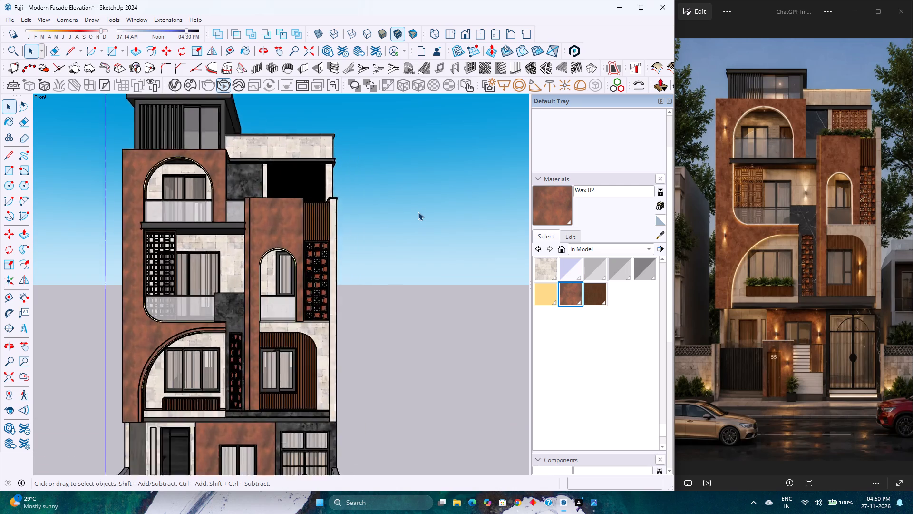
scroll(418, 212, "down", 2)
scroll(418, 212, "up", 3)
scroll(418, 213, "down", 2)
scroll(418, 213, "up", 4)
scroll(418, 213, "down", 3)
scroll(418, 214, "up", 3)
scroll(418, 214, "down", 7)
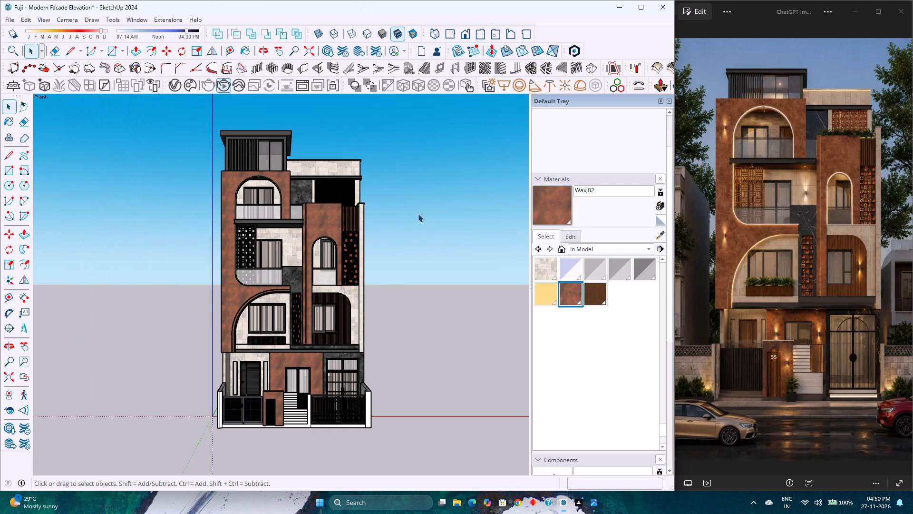
Examine the whole building from both side angles and the front, finishing with the full model fitted near the front view.
middle_click_drag(420, 229, 297, 224)
scroll(297, 224, "up", 4)
scroll(297, 224, "down", 4)
scroll(297, 224, "up", 4)
scroll(297, 224, "down", 3)
scroll(297, 224, "up", 4)
scroll(297, 224, "down", 3)
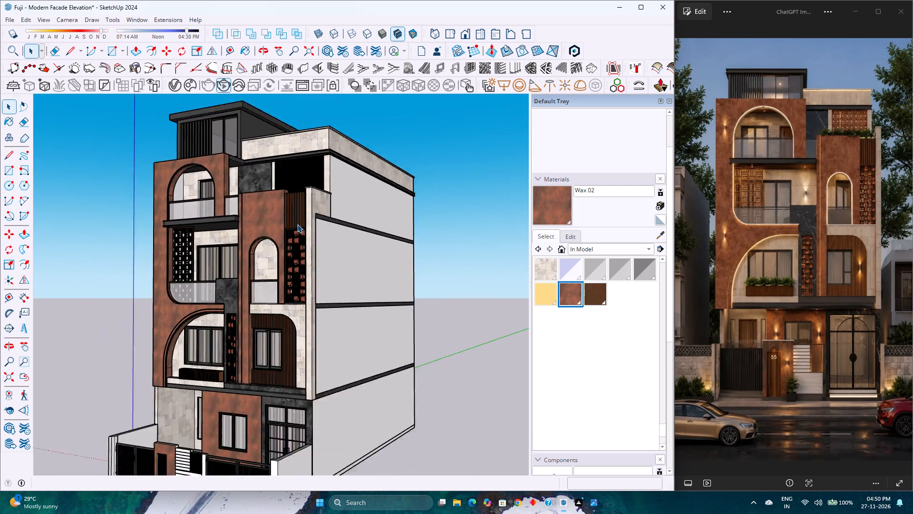
scroll(297, 224, "up", 4)
scroll(297, 224, "down", 4)
scroll(297, 224, "up", 3)
scroll(297, 224, "down", 4)
scroll(297, 224, "up", 4)
scroll(297, 224, "down", 5)
scroll(297, 224, "up", 4)
scroll(297, 224, "down", 5)
scroll(297, 224, "up", 4)
scroll(297, 224, "down", 4)
scroll(297, 224, "up", 2)
scroll(297, 224, "down", 4)
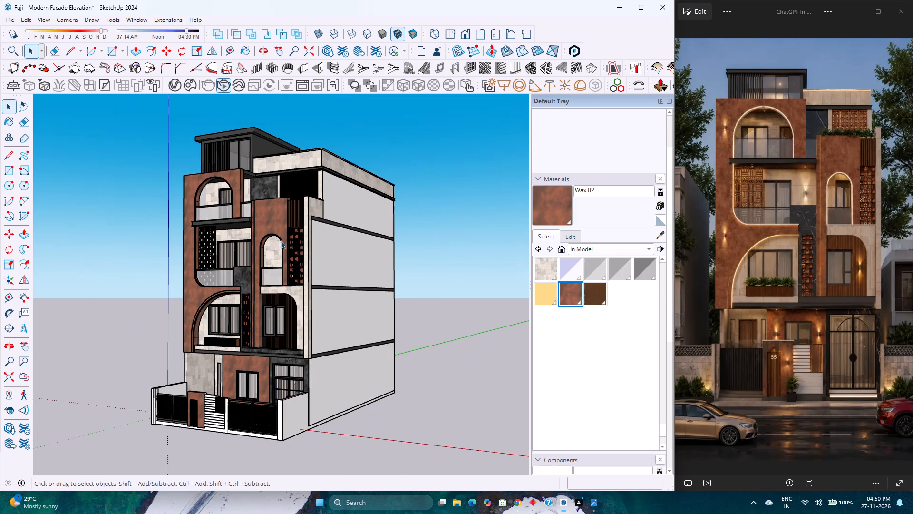
left_click(10, 378)
middle_click_drag(188, 316, 340, 318)
middle_click(340, 318)
scroll(337, 314, "down", 4)
scroll(335, 309, "up", 2)
scroll(335, 309, "down", 4)
scroll(335, 309, "up", 4)
scroll(335, 309, "down", 4)
scroll(335, 309, "up", 4)
scroll(335, 309, "down", 4)
scroll(335, 309, "up", 3)
scroll(335, 308, "down", 1)
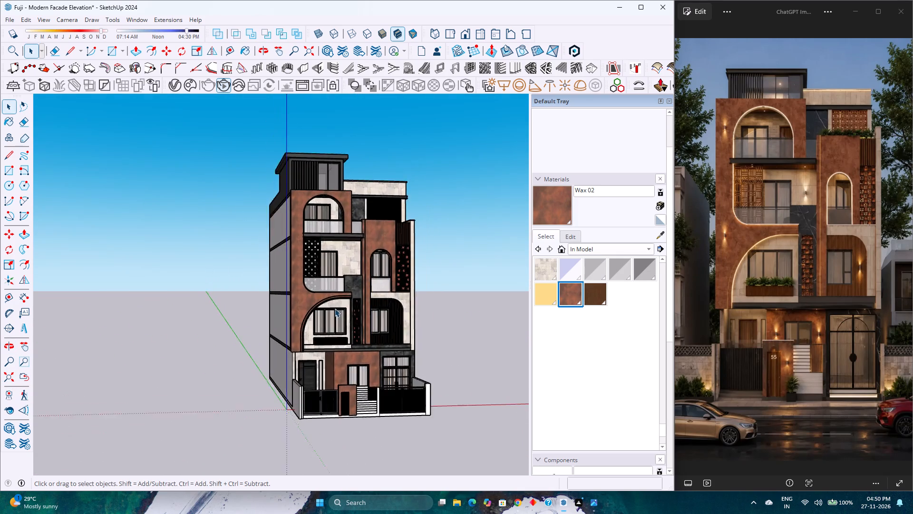
scroll(335, 308, "down", 1)
scroll(335, 308, "up", 4)
scroll(335, 308, "down", 5)
scroll(335, 308, "up", 3)
scroll(335, 308, "down", 4)
scroll(335, 308, "up", 4)
scroll(335, 308, "down", 4)
scroll(335, 308, "up", 5)
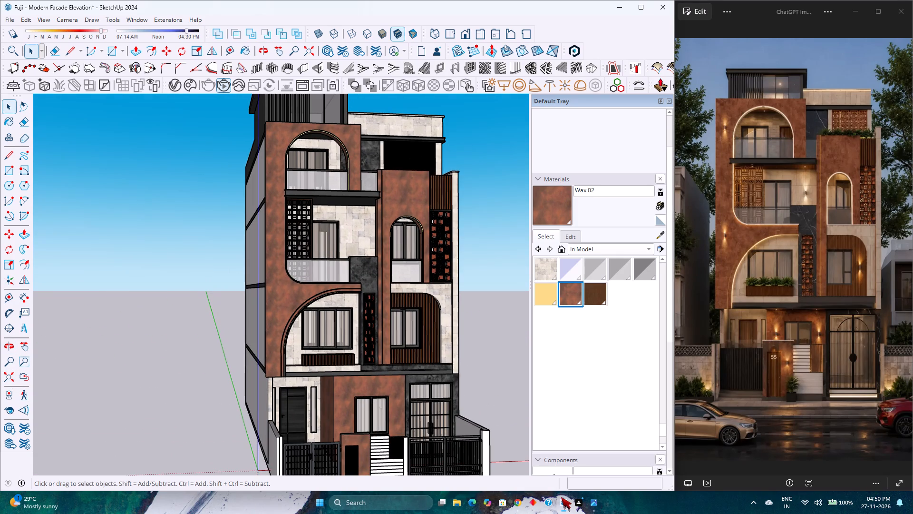
scroll(434, 386, "down", 3)
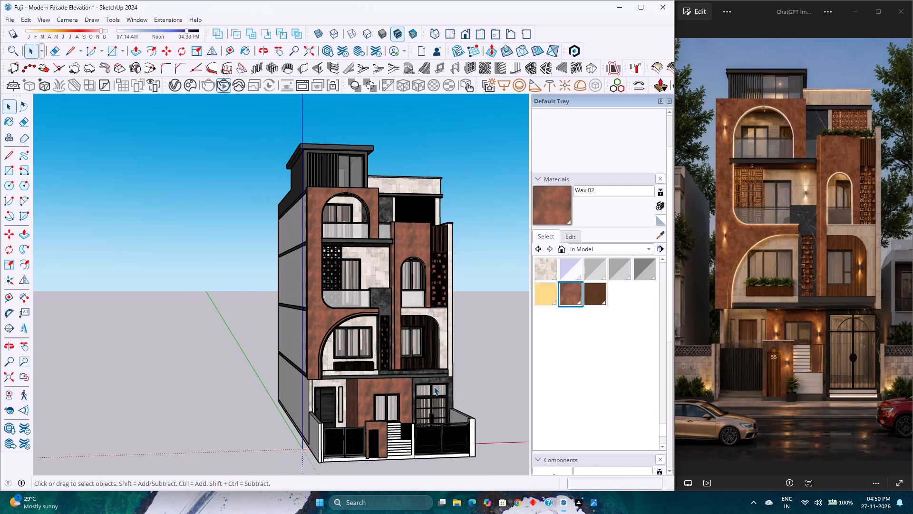
middle_click_drag(433, 386, 314, 411)
scroll(301, 402, "down", 5)
middle_click_drag(320, 461, 374, 402)
middle_click(374, 402)
scroll(379, 394, "down", 4)
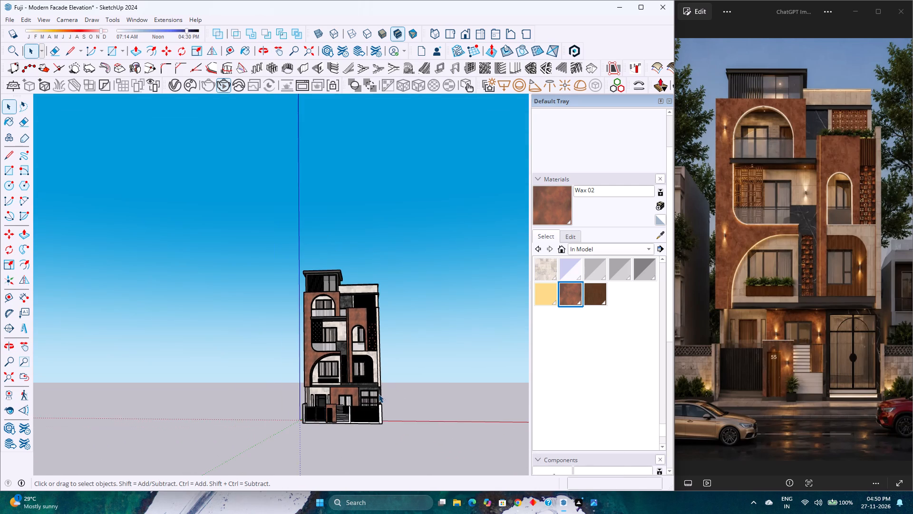
scroll(378, 444, "down", 2)
scroll(315, 443, "up", 2)
scroll(306, 440, "down", 4)
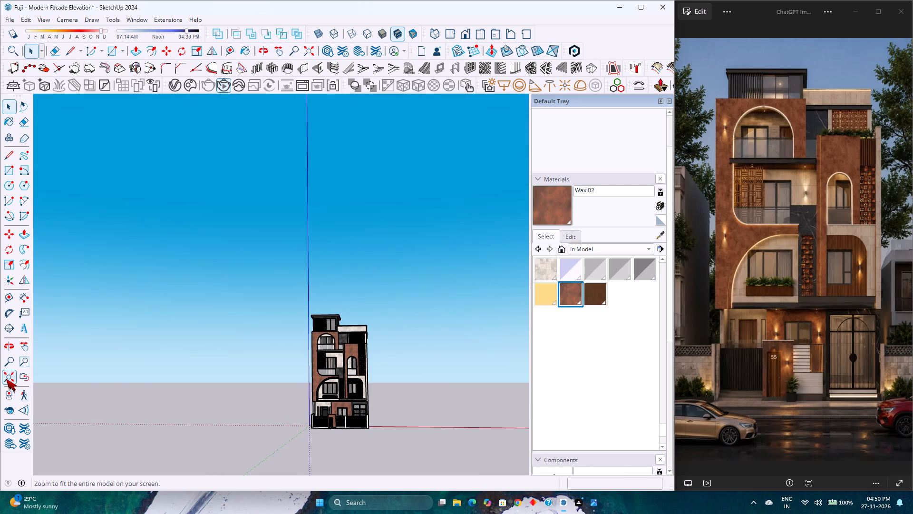
left_click(6, 379)
scroll(348, 328, "down", 2)
middle_click_drag(349, 339, 370, 372)
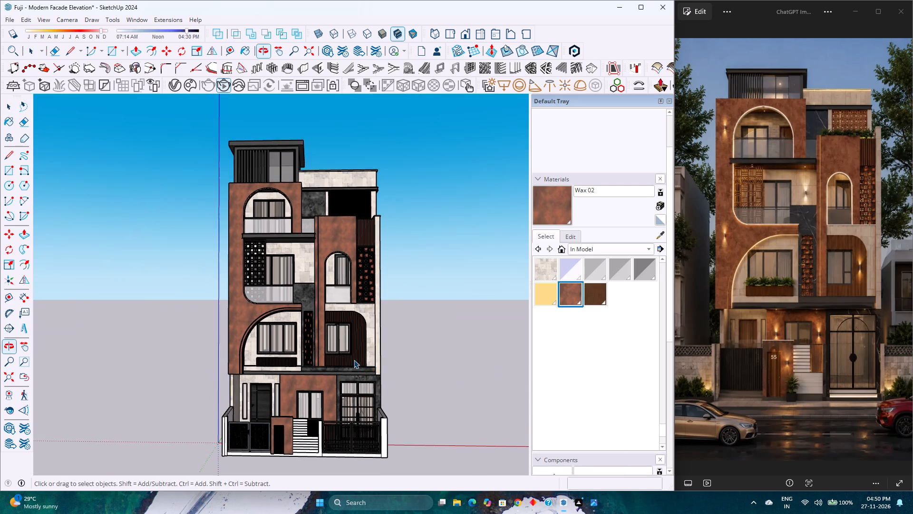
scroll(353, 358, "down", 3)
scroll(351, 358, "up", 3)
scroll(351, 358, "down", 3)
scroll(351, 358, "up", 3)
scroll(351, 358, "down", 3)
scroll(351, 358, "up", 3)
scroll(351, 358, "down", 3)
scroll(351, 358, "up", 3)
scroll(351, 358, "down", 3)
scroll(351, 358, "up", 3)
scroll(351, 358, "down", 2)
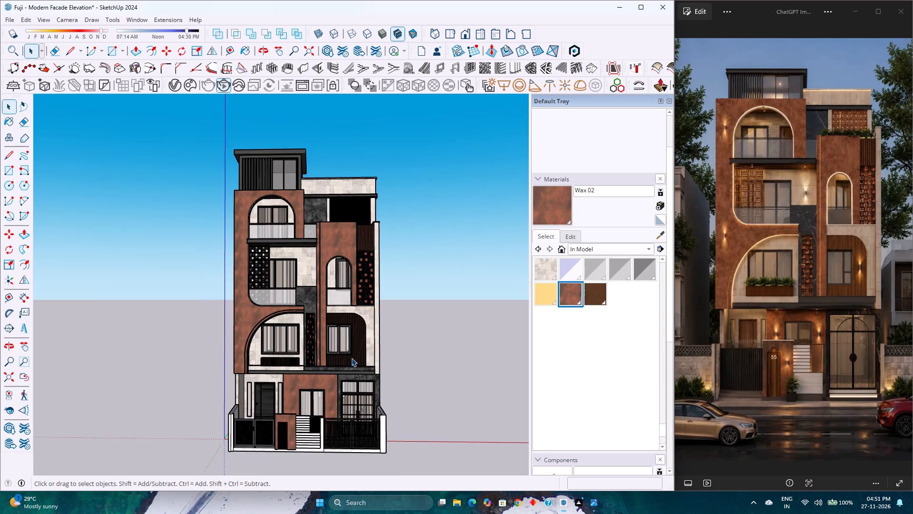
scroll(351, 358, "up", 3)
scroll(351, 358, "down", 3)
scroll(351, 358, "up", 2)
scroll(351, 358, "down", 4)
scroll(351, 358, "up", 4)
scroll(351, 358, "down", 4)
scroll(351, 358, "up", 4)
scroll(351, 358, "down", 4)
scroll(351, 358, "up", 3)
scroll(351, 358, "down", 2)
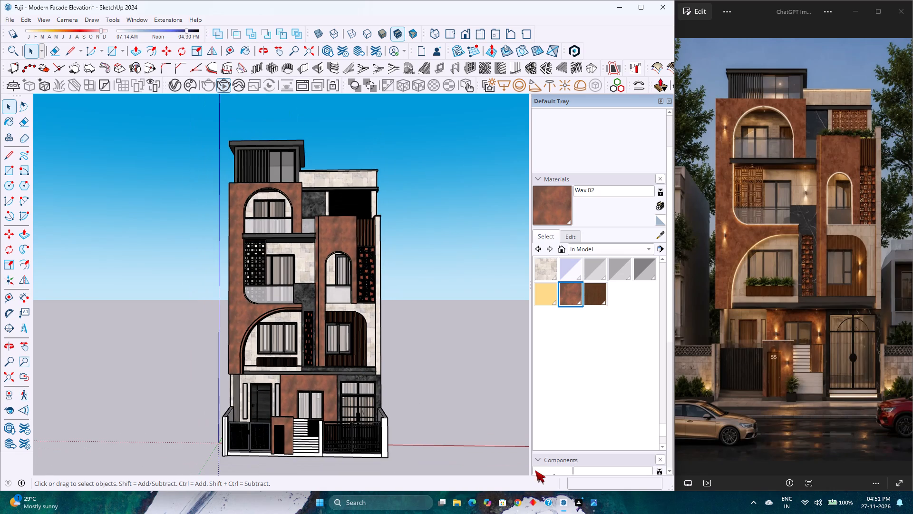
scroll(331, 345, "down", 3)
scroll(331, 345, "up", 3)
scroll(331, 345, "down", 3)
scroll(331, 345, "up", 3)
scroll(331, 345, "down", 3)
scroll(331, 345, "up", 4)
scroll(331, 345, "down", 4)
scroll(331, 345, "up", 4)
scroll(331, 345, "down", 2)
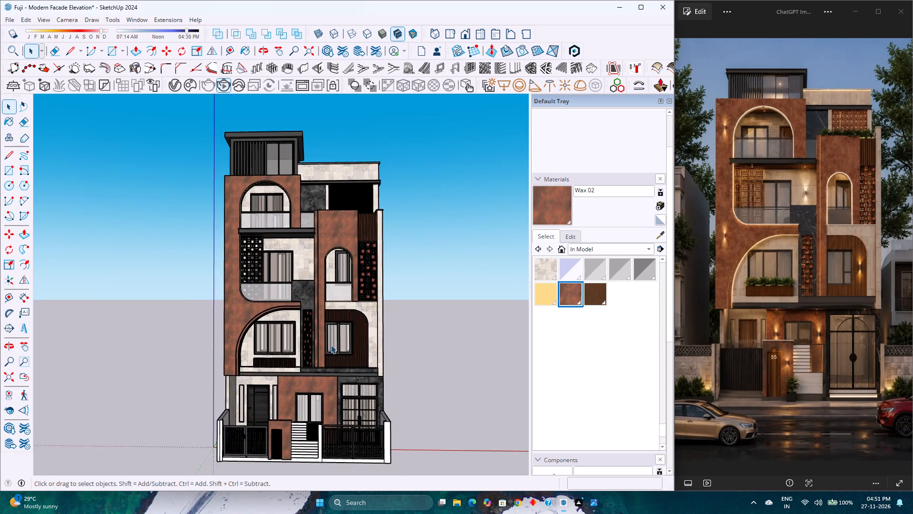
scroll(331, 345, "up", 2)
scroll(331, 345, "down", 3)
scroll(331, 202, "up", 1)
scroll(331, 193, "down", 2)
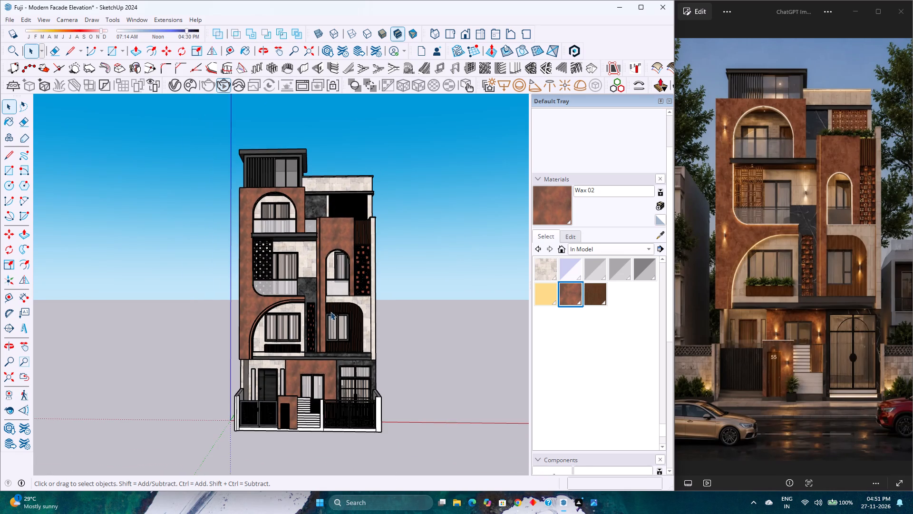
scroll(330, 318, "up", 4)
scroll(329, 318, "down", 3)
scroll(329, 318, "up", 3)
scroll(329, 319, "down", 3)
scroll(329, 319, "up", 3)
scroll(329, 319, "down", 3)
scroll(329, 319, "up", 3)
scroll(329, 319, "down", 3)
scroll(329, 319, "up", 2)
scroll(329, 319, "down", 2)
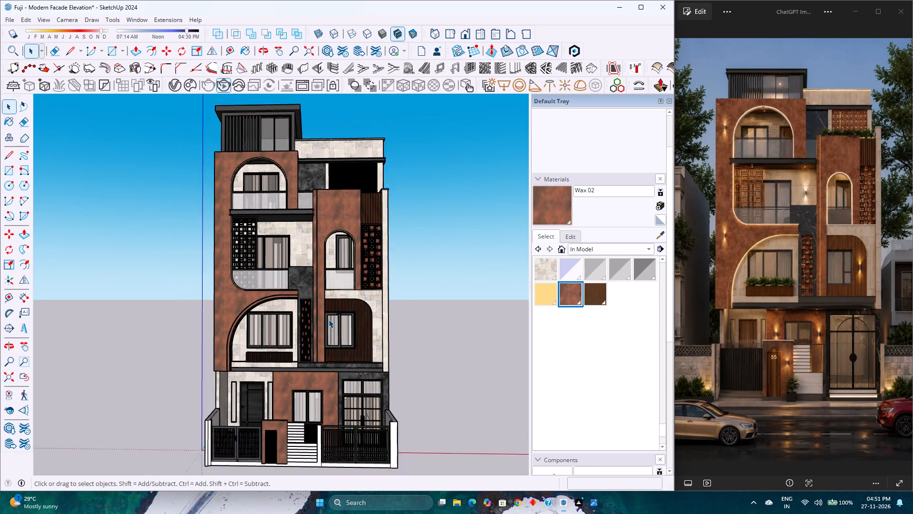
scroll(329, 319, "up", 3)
Scale the slatted wooden planter box beneath the first-floor arched-bay window lengthwise from its left end, to a red scale of 1.01.
middle_click_drag(341, 360, 333, 349)
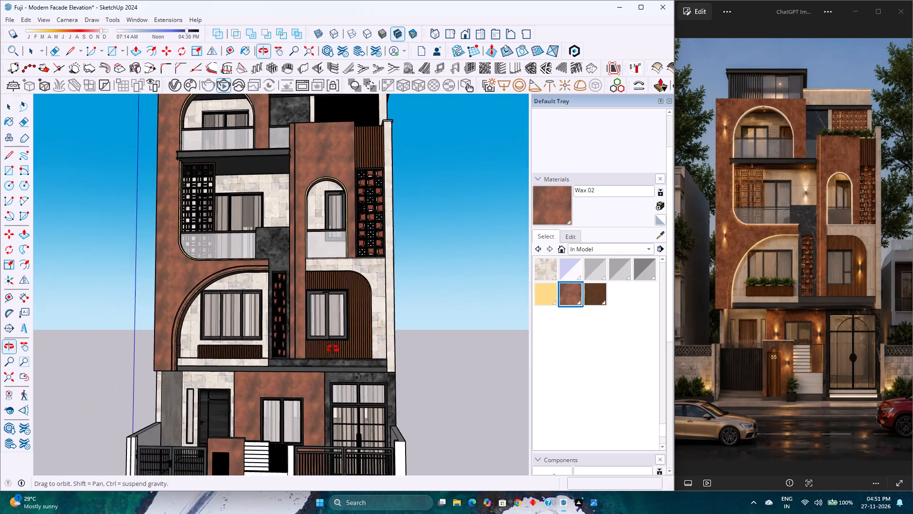
middle_click_drag(333, 349, 408, 355)
scroll(340, 371, "up", 7)
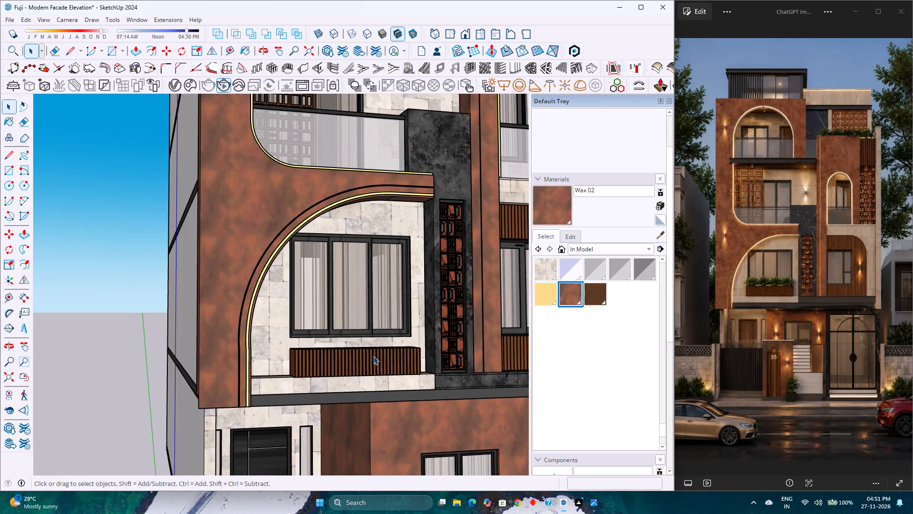
middle_click_drag(373, 360, 332, 372)
middle_click(332, 372)
scroll(319, 379, "up", 3)
middle_click_drag(316, 380, 285, 366)
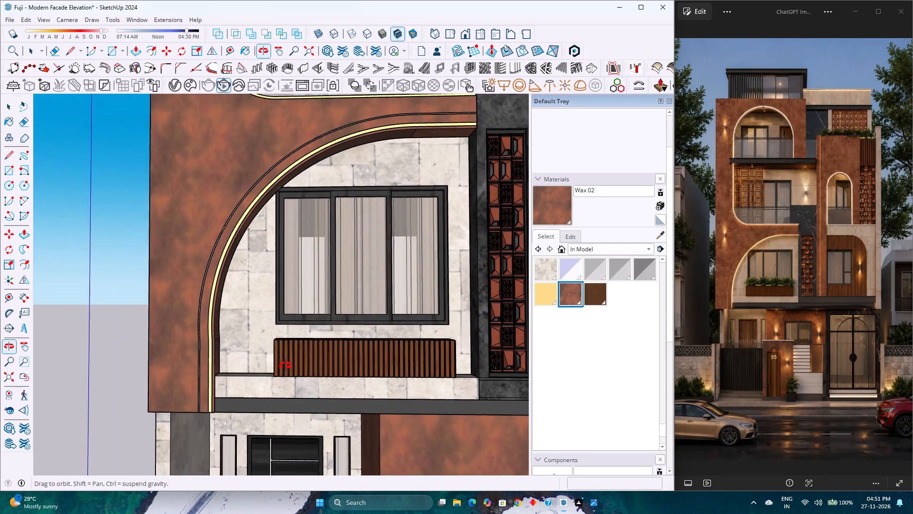
middle_click_drag(285, 366, 283, 357)
middle_click(283, 357)
double_click(336, 354)
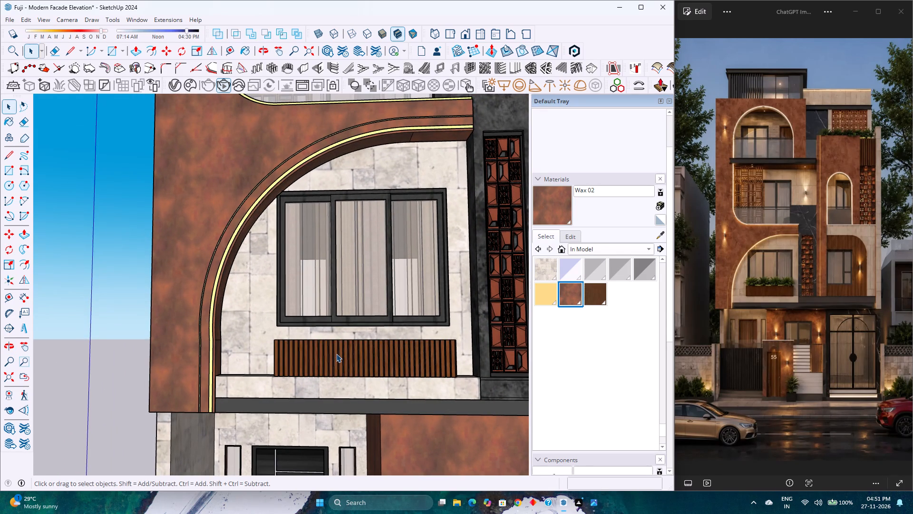
scroll(336, 354, "up", 3)
left_click(336, 354)
left_click(336, 353)
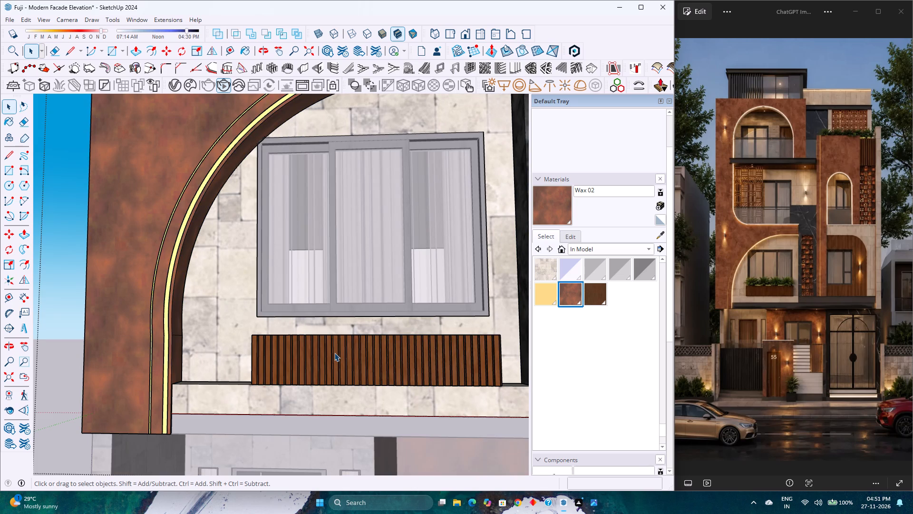
left_click(334, 358)
middle_click_drag(334, 363, 474, 442)
middle_click(474, 442)
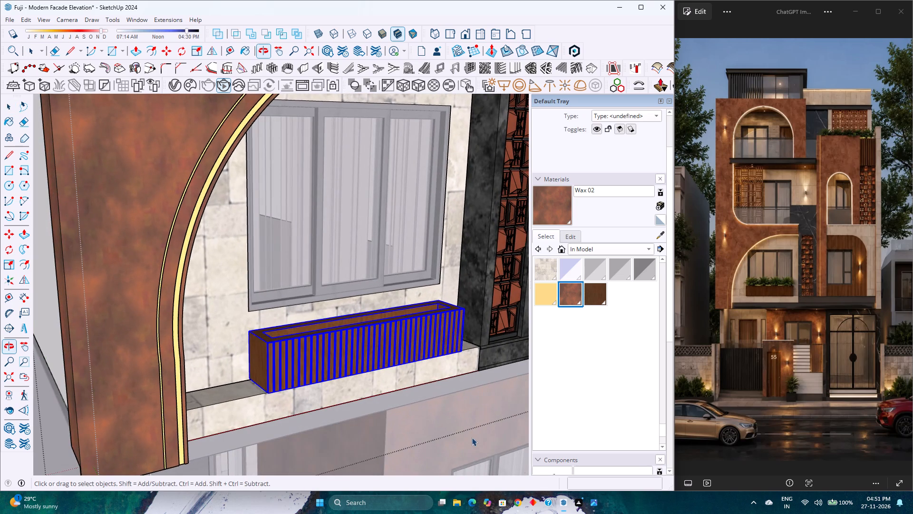
key("s")
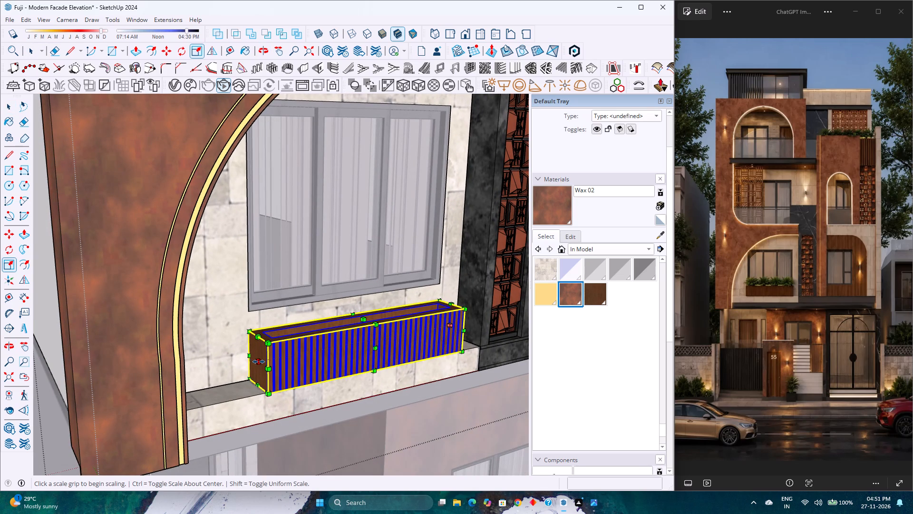
left_click(259, 362)
left_click(256, 363)
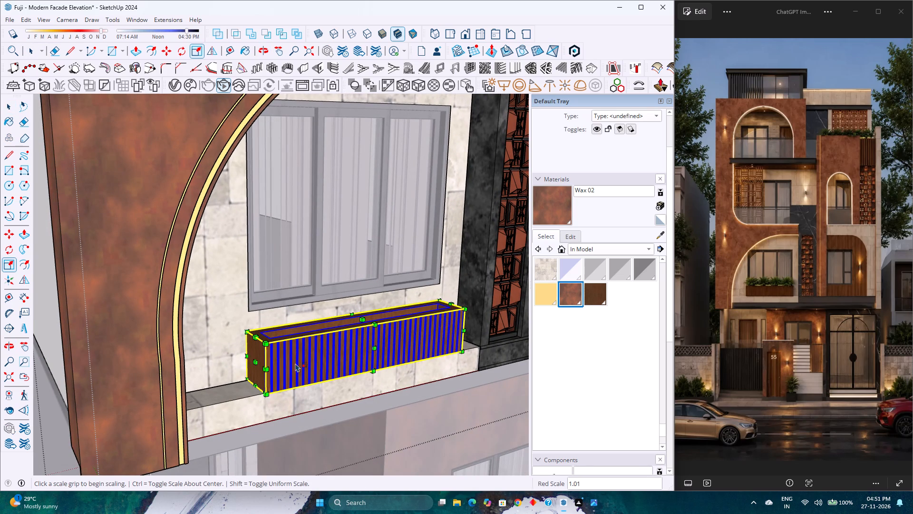
Scale the slatted planter box beneath the first-floor arched-bay window lengthwise from its right end, to a red scale of 1.02.
middle_click_drag(292, 364, 152, 350)
middle_click(152, 350)
scroll(301, 358, "down", 3)
scroll(345, 363, "down", 2)
scroll(345, 363, "up", 2)
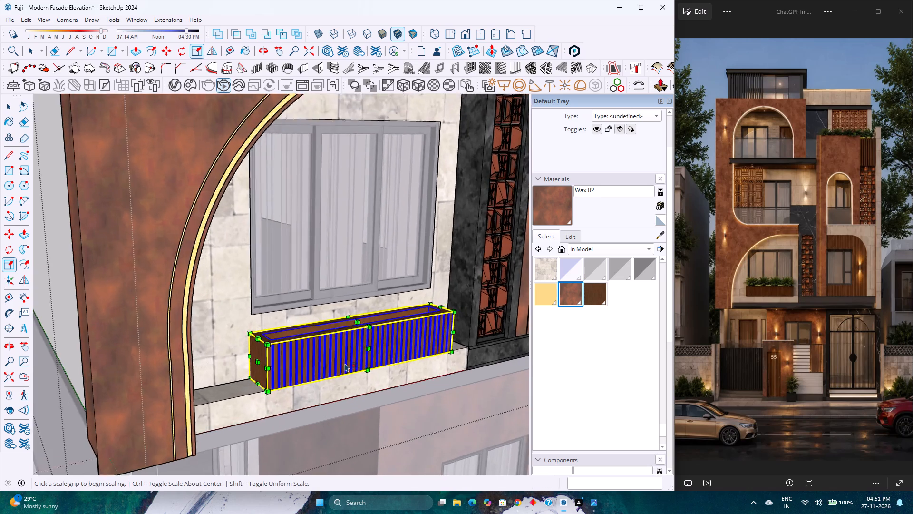
scroll(345, 363, "down", 4)
scroll(345, 363, "up", 4)
scroll(345, 363, "down", 3)
scroll(345, 363, "up", 4)
scroll(345, 363, "down", 4)
middle_click_drag(371, 356, 200, 333)
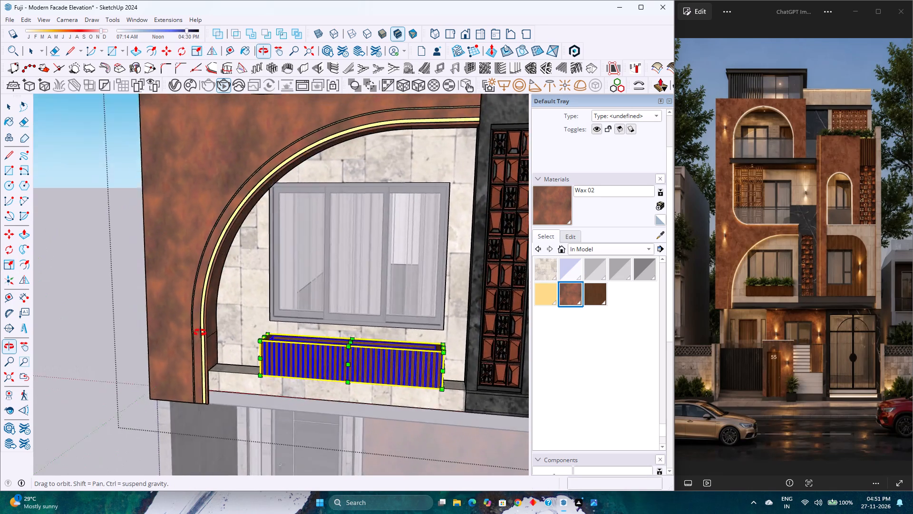
middle_click_drag(200, 333, 283, 287)
middle_click_drag(282, 287, 262, 284)
middle_click_drag(262, 284, 177, 310)
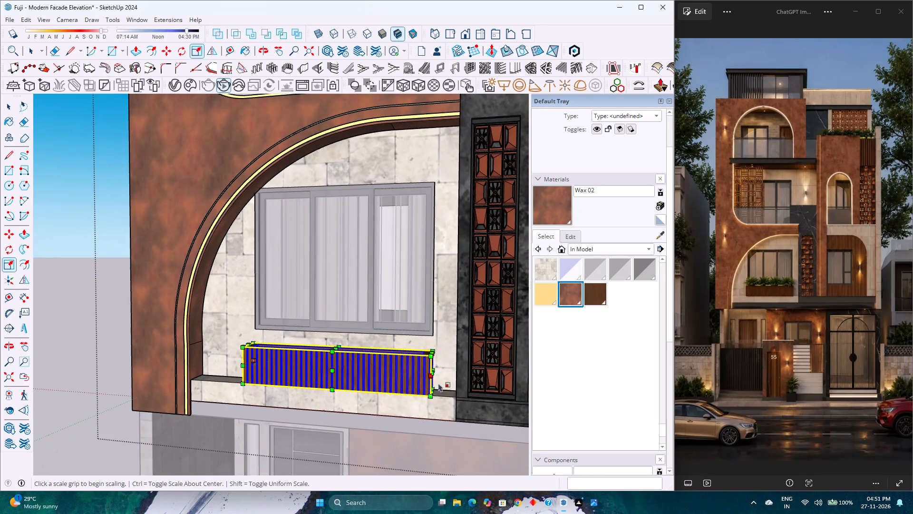
scroll(443, 378, "up", 4)
middle_click_drag(436, 377, 416, 412)
middle_click(416, 412)
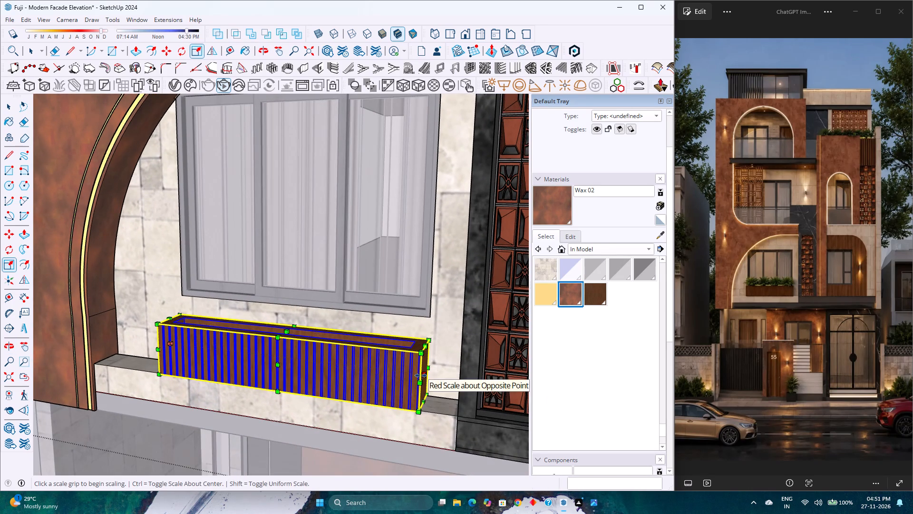
left_click(421, 376)
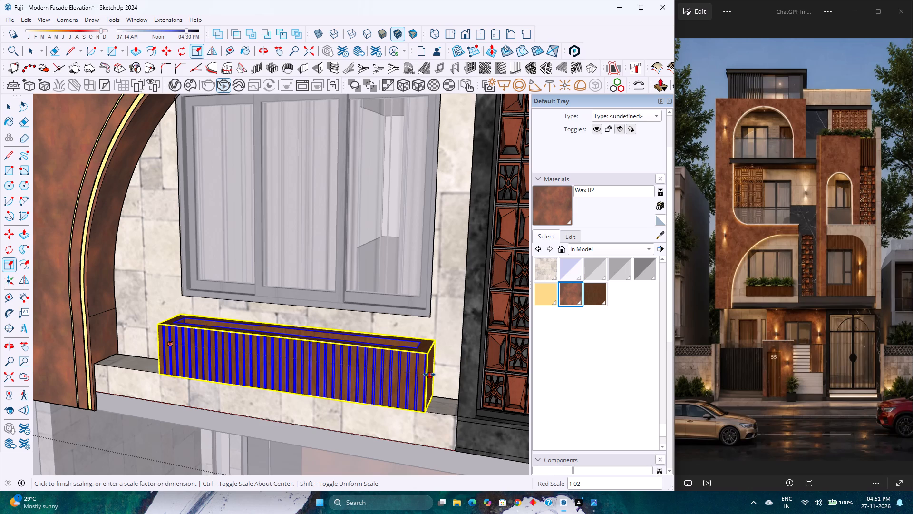
left_click(429, 375)
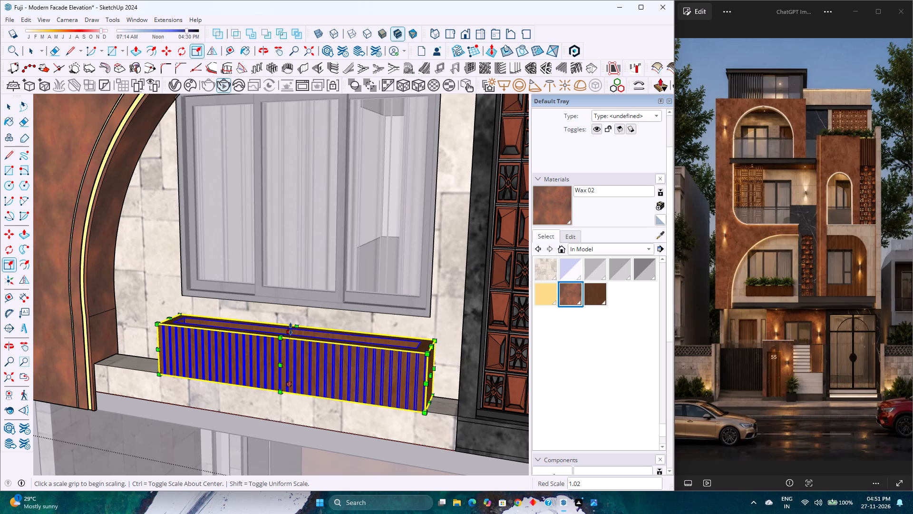
Scale the planter box in height from its top to a blue scale of 1.02, and clear the selection.
left_click(291, 329)
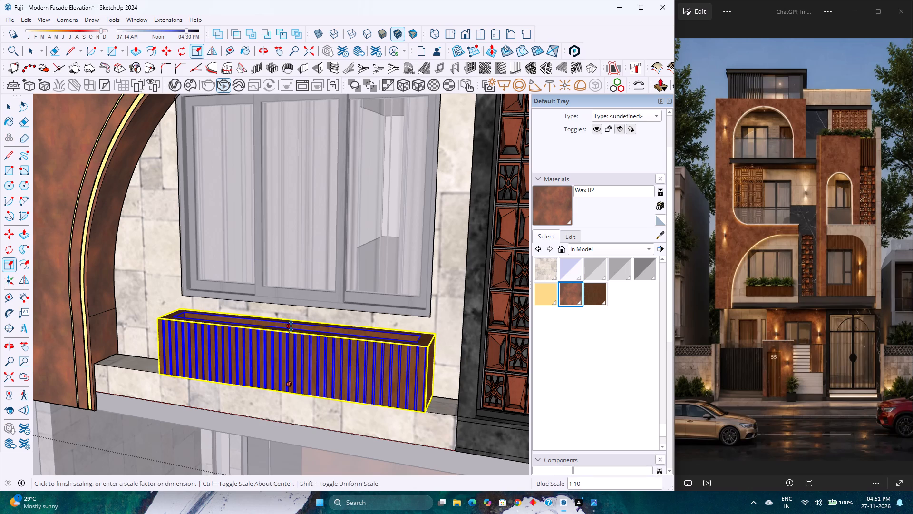
type("1.")
type("02")
key("Return")
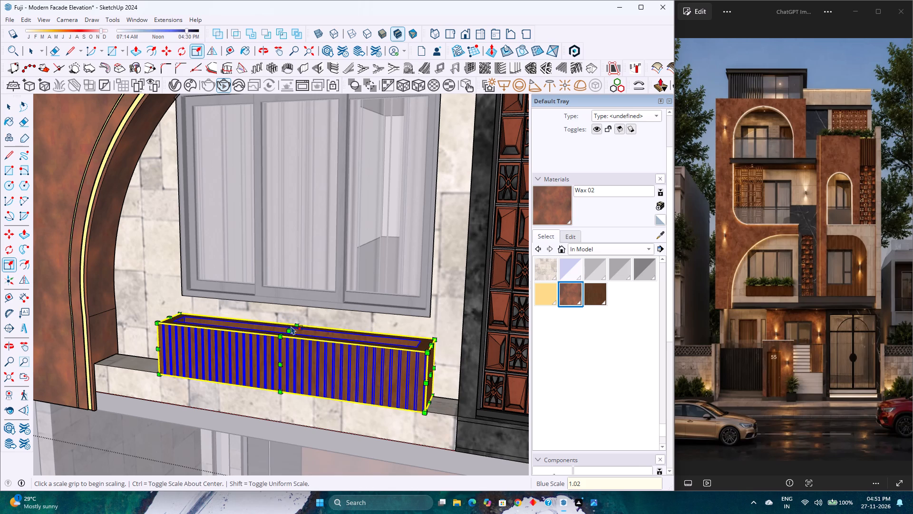
middle_click_drag(283, 343, 392, 292)
middle_click(392, 292)
middle_click_drag(306, 366, 515, 406)
middle_click(515, 406)
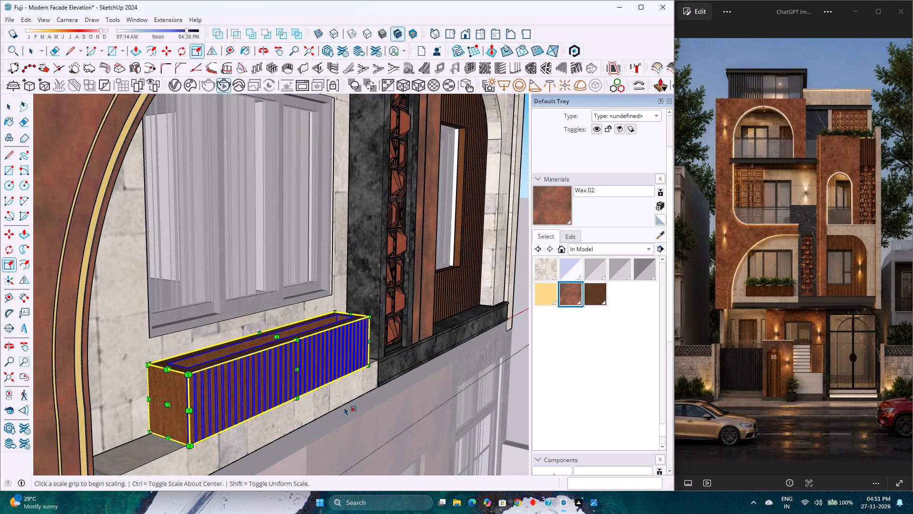
scroll(306, 408, "up", 1)
key("space")
scroll(301, 403, "down", 3)
key("Escape")
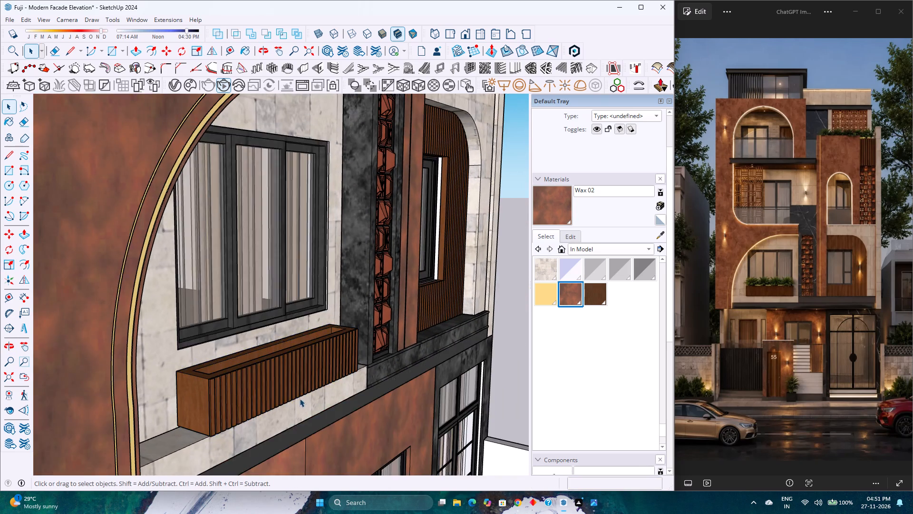
Save the model, return to the standard front view fitted to the whole building, and save again.
scroll(299, 394, "down", 10)
left_click(458, 311)
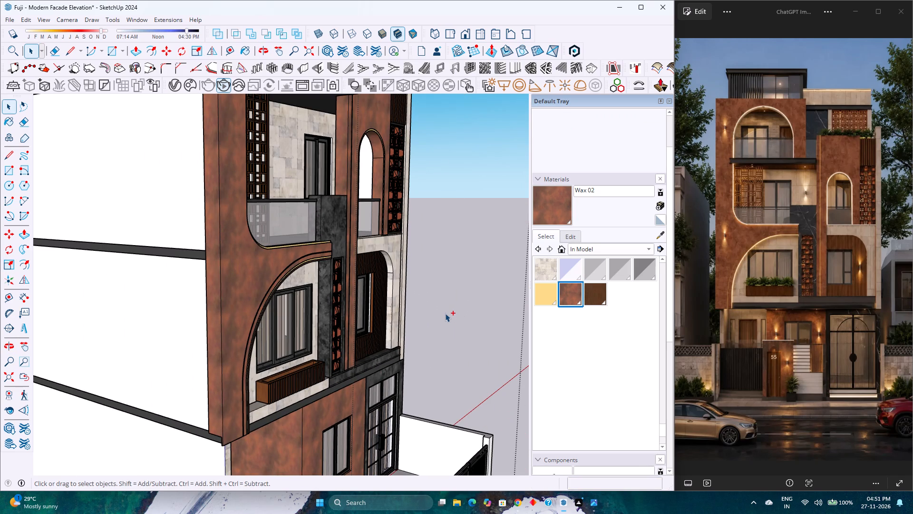
key("ctrl+s")
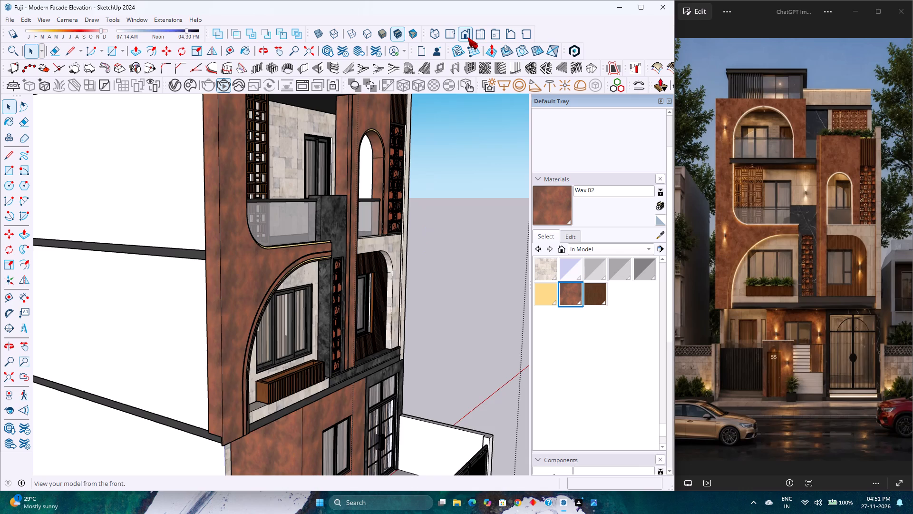
left_click(467, 37)
left_click(3, 382)
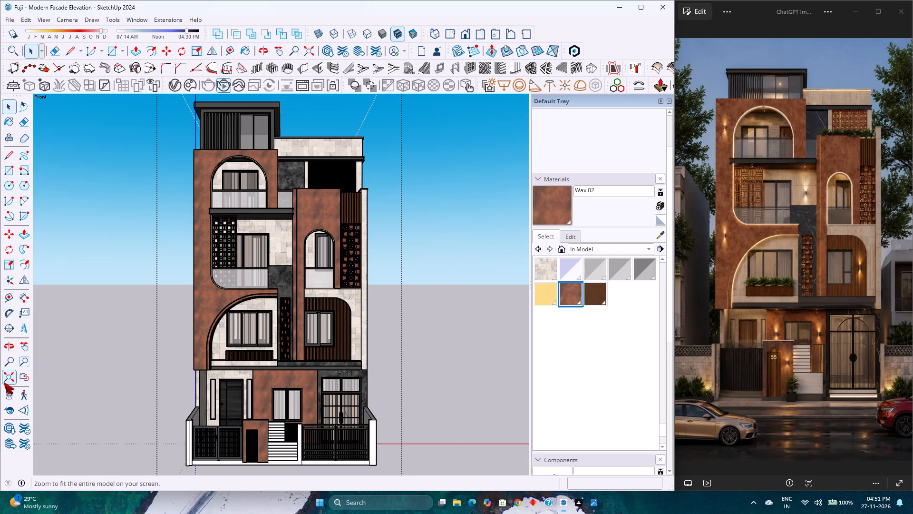
key("ctrl+s")
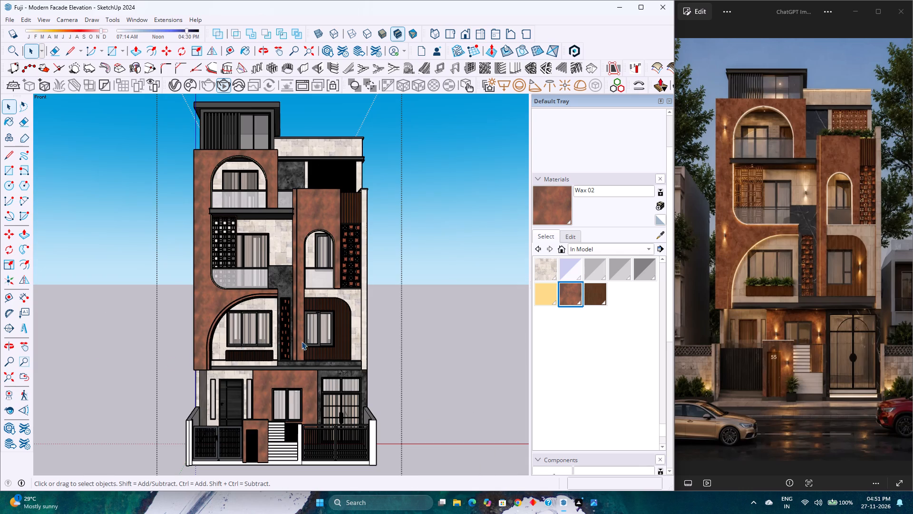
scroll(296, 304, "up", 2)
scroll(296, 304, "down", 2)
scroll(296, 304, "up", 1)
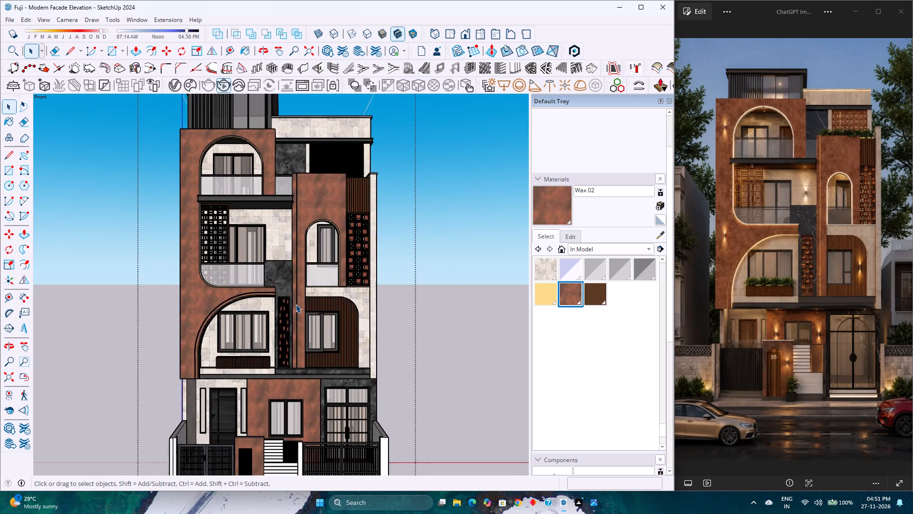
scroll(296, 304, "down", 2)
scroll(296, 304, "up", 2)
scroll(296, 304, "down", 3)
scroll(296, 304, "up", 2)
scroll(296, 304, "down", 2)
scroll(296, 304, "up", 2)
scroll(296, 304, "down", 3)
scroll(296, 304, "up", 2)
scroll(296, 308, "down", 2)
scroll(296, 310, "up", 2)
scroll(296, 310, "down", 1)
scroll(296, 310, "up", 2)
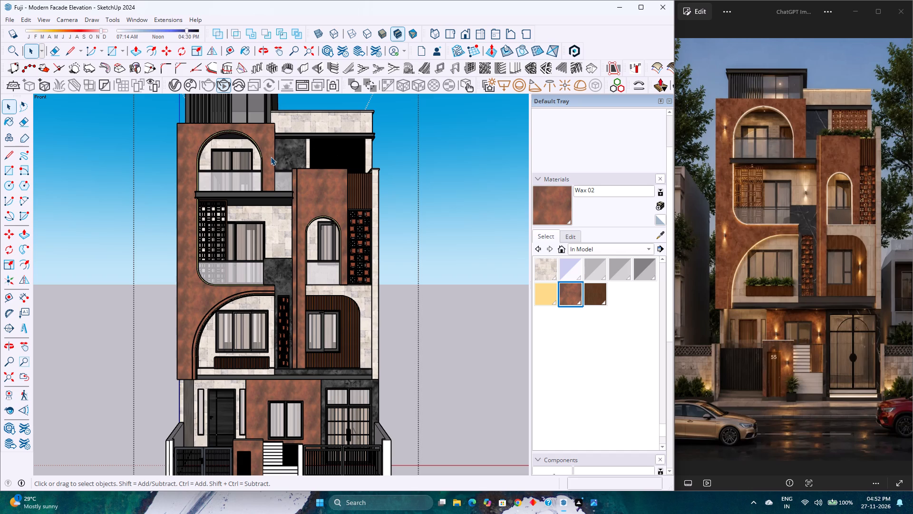
Push/pull the right side face of the copper-coloured top arch frame outward by 3, beside the short balcony railing.
scroll(272, 158, "up", 2)
middle_click_drag(274, 162, 200, 377)
middle_click(199, 374)
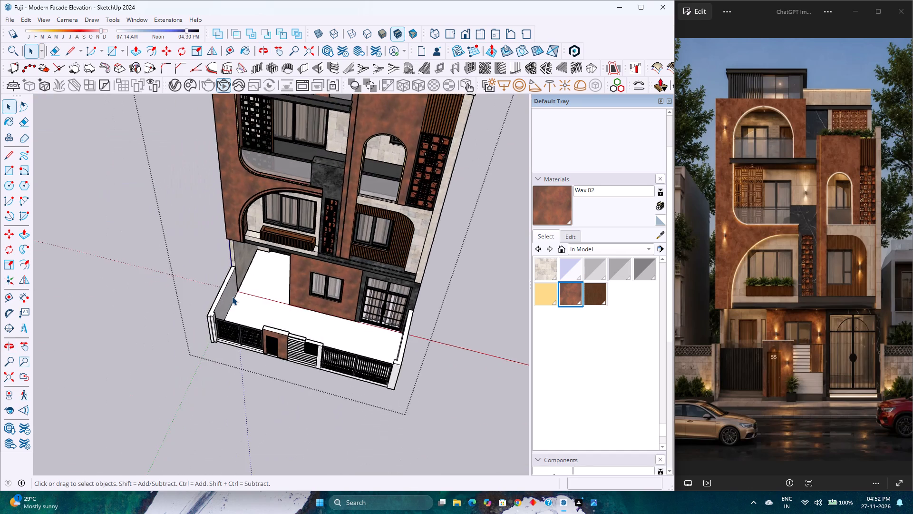
scroll(232, 297, "down", 7)
middle_click_drag(264, 253, 243, 403, "shift")
middle_click(243, 403, "shift")
scroll(237, 380, "up", 8)
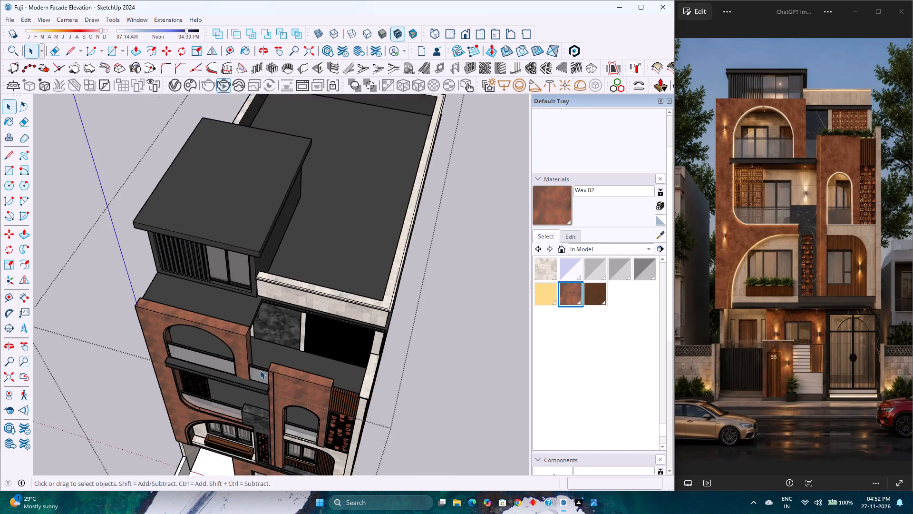
scroll(260, 370, "up", 7)
double_click(255, 364)
scroll(255, 364, "up", 7)
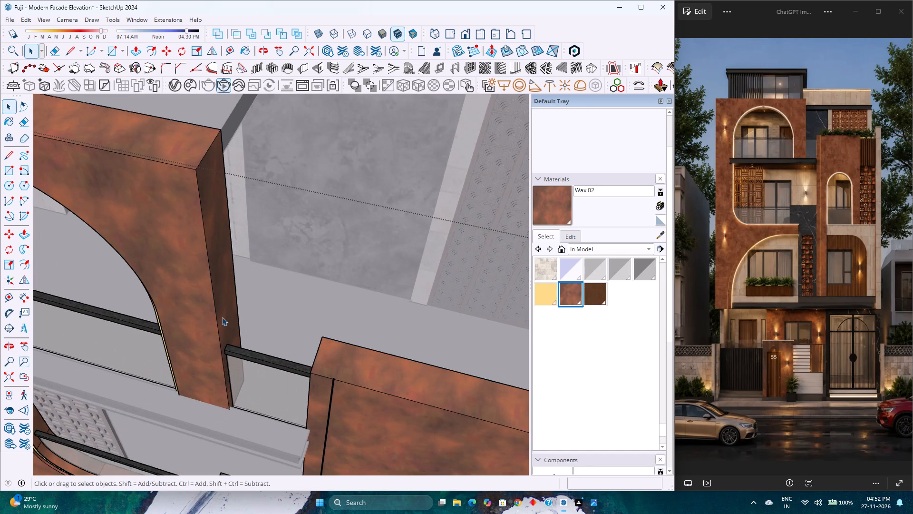
left_click(222, 316)
double_click(224, 315)
left_click(225, 313)
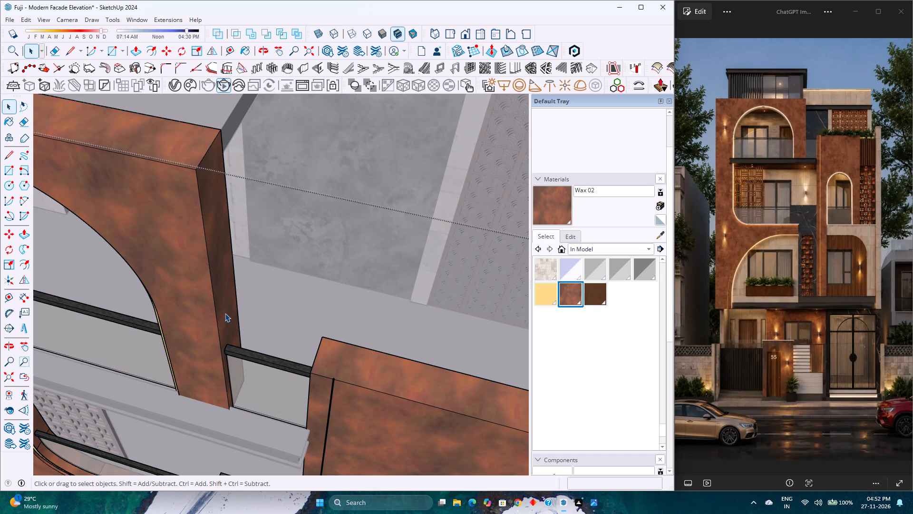
scroll(225, 313, "up", 1)
double_click(225, 313)
left_click(225, 313)
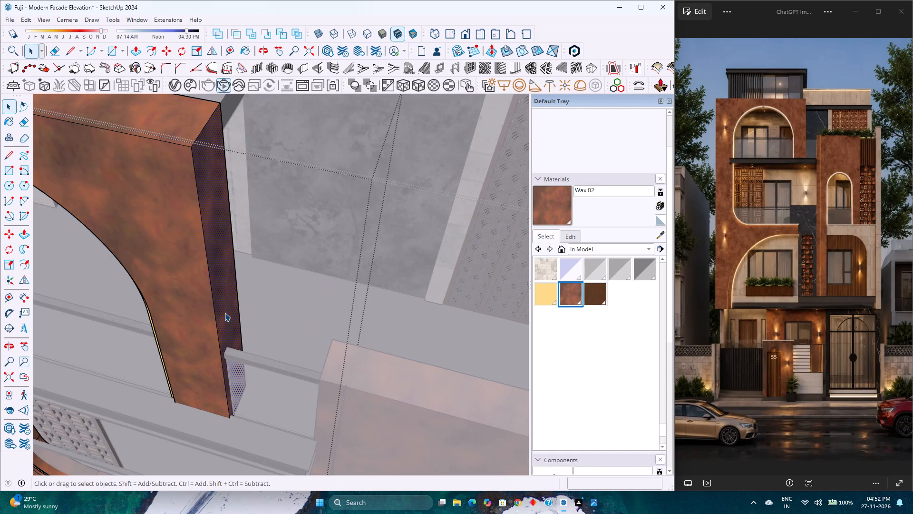
key("p")
left_click(225, 313)
key("3")
key("Return")
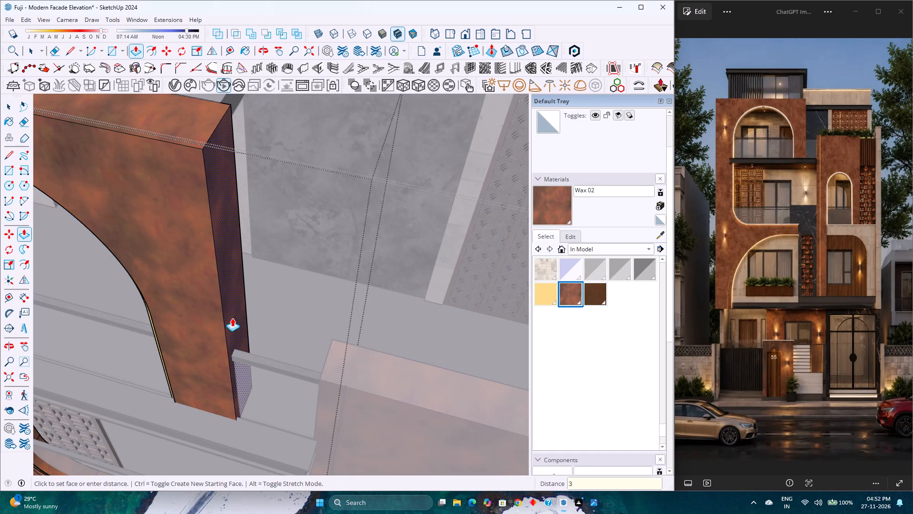
key("space")
key("Escape")
Inside the balcony railing, group the handrail and glass panel of the short segment between the top arch frame and the adjacent column.
left_click(268, 371)
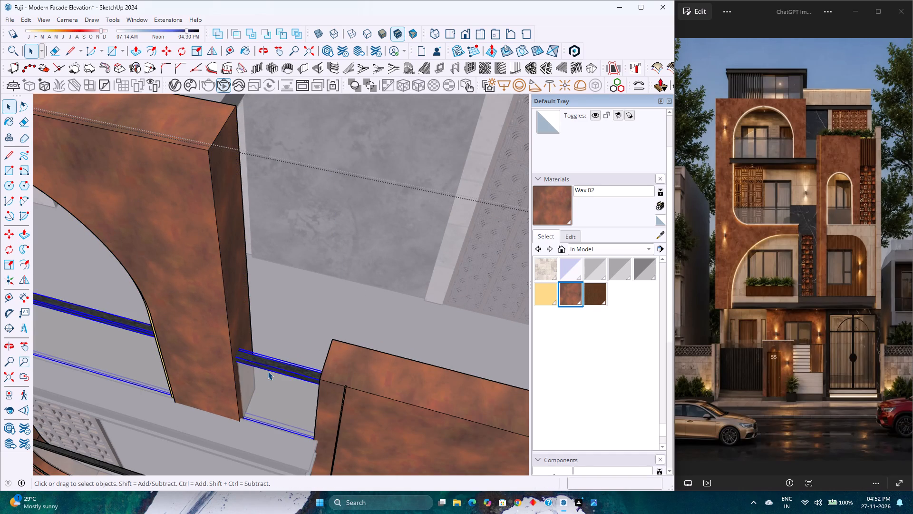
left_click(268, 371)
triple_click(271, 366)
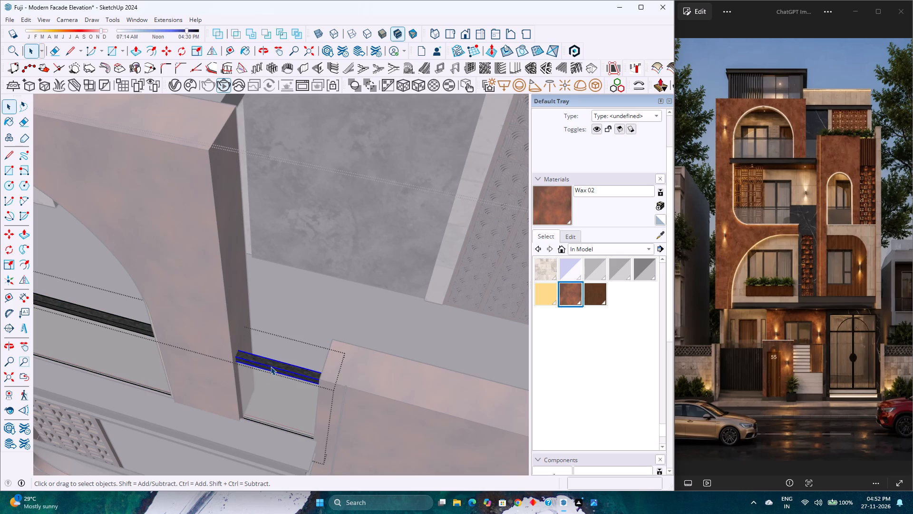
left_click(272, 392, "ctrl")
right_click(272, 392)
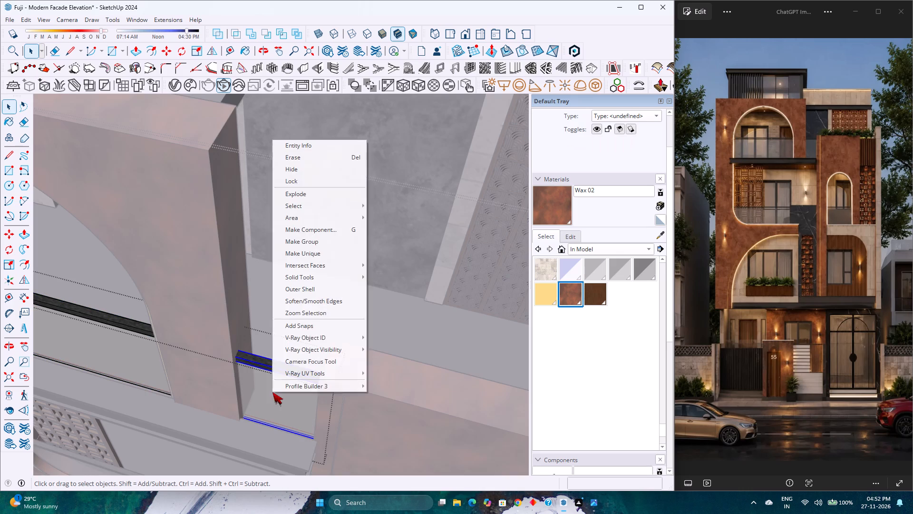
left_click(315, 245)
Scale the short railing segment lengthwise from its left end to a red scale of about 0.88, meeting the arch frame's side face.
key("s")
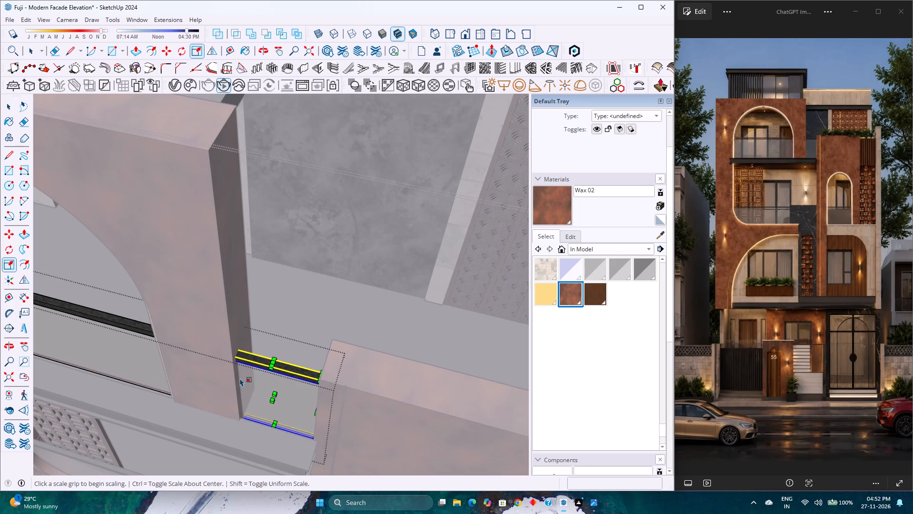
key("k")
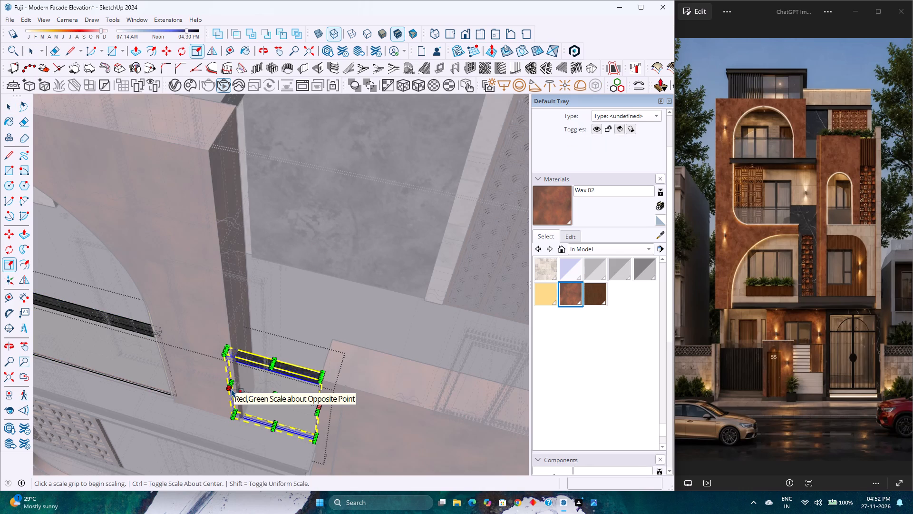
scroll(232, 389, "up", 6)
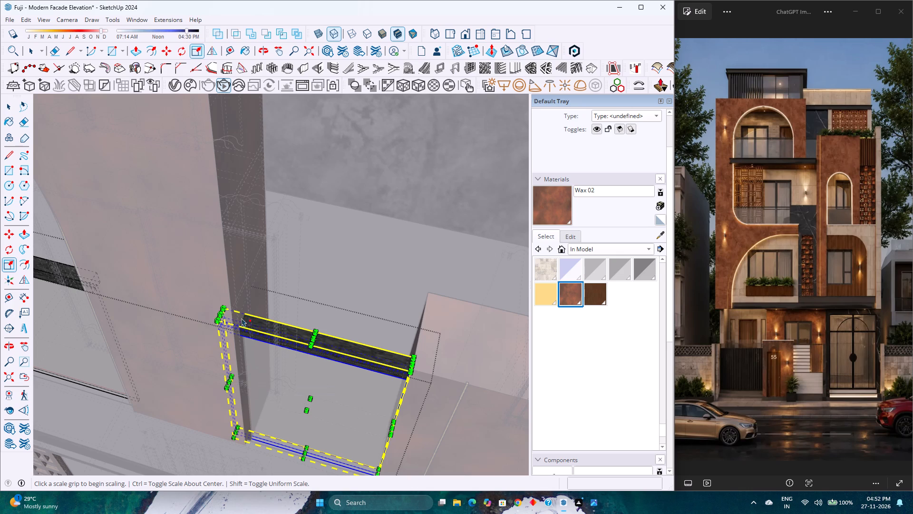
left_click(229, 382)
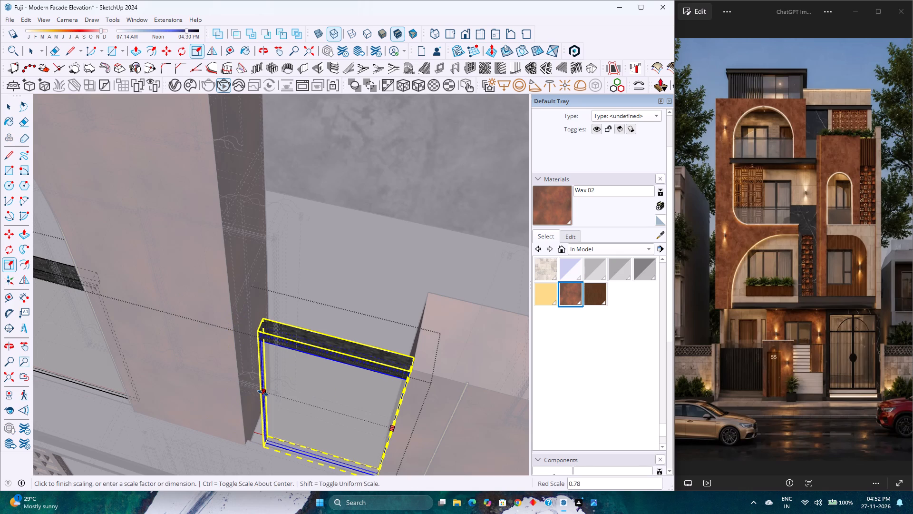
key("k")
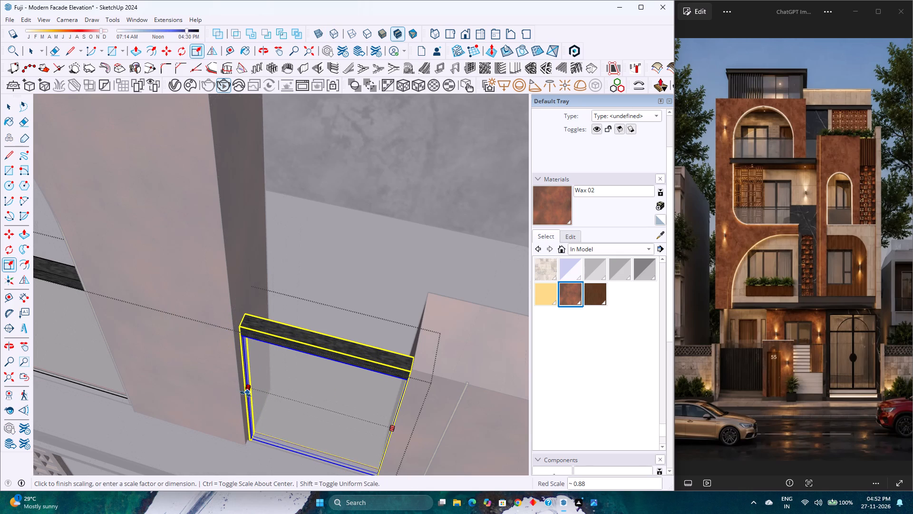
left_click(243, 395)
scroll(260, 391, "down", 4)
key("space")
scroll(262, 391, "down", 3)
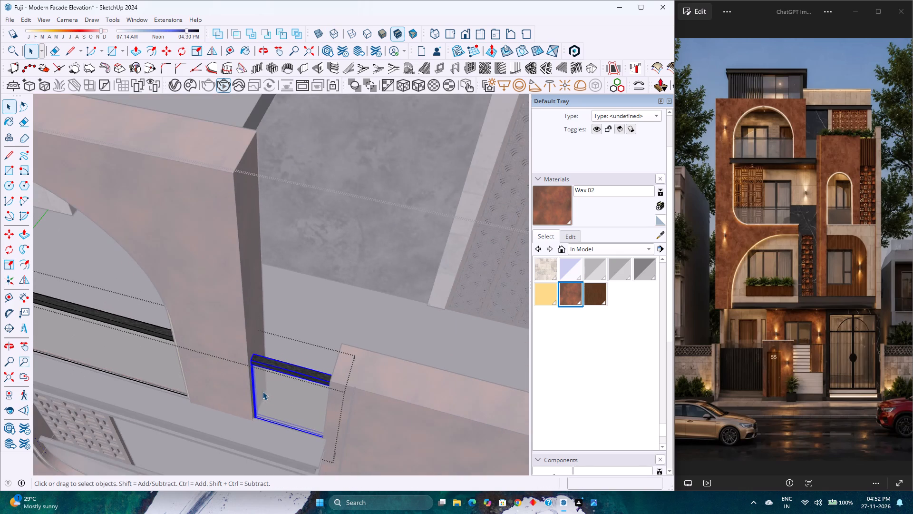
key("Escape")
Return to the standard front view, fit the whole model and save it.
scroll(263, 391, "down", 4)
middle_click_drag(262, 391, 330, 299)
scroll(340, 298, "down", 8)
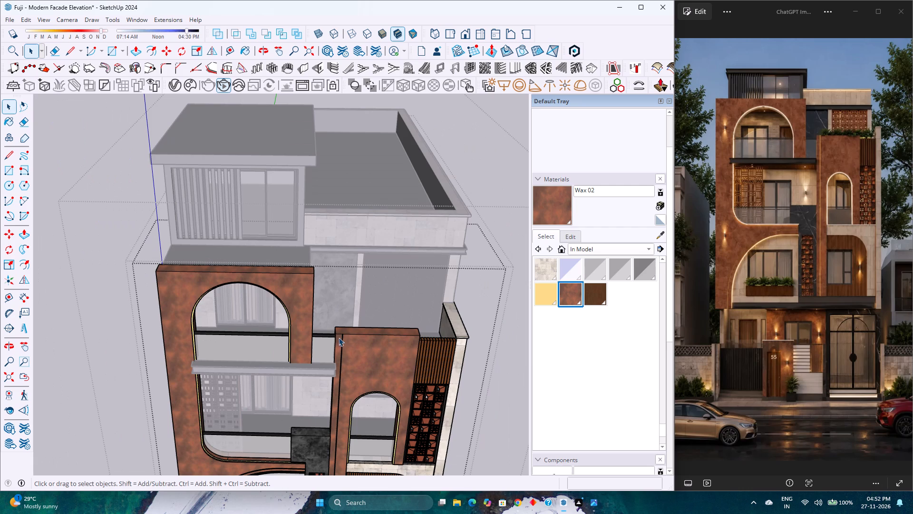
left_click(466, 33)
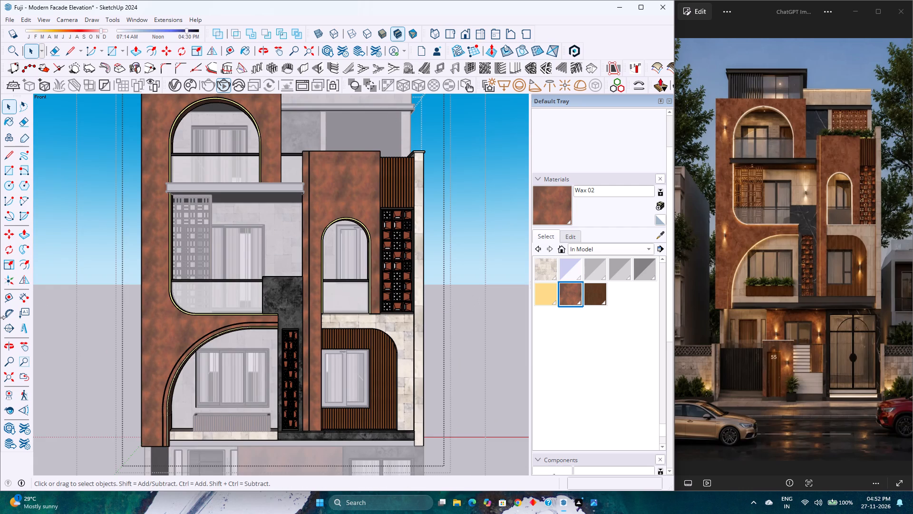
left_click(7, 375)
left_click(436, 323)
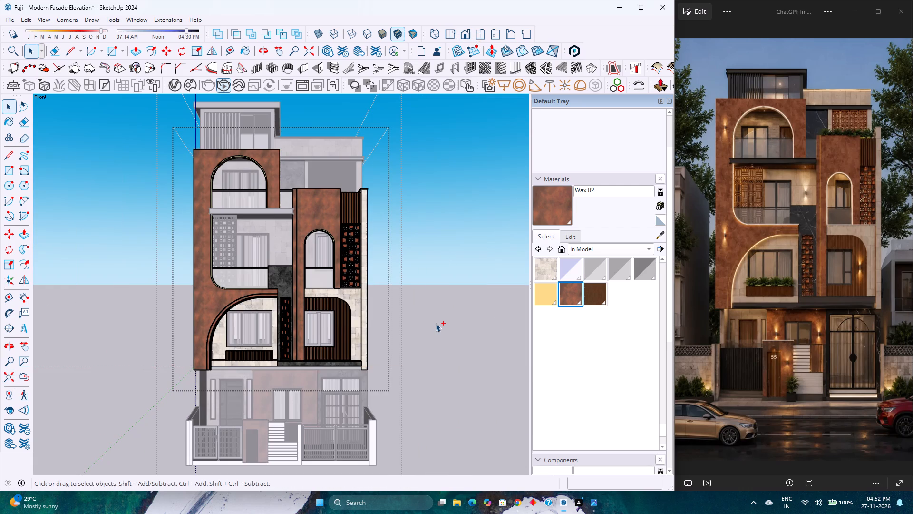
key("ctrl+s")
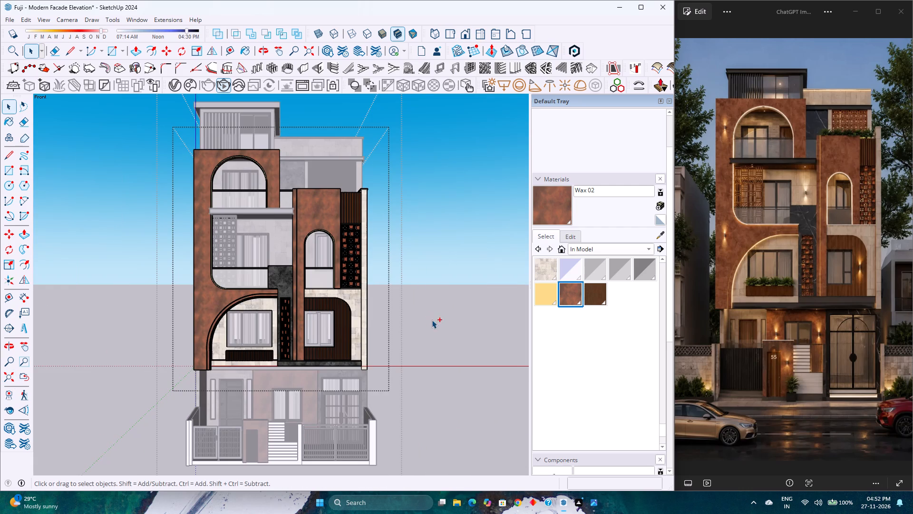
Leave the open facade group so the whole model is active, and save the model.
left_click(432, 320)
left_click(432, 320)
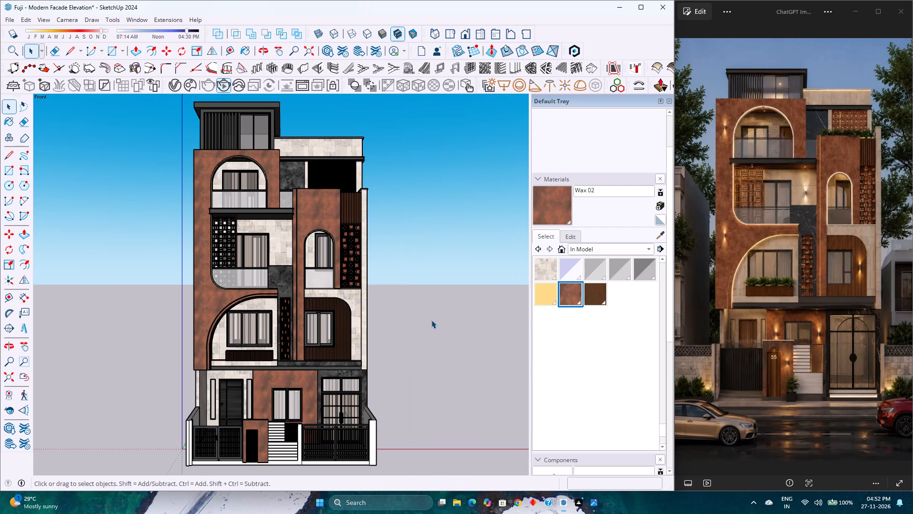
key("ctrl+s")
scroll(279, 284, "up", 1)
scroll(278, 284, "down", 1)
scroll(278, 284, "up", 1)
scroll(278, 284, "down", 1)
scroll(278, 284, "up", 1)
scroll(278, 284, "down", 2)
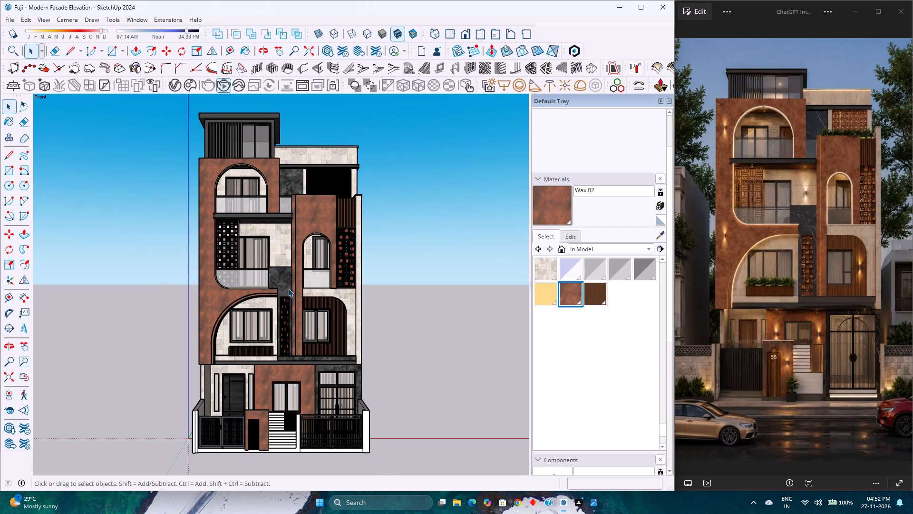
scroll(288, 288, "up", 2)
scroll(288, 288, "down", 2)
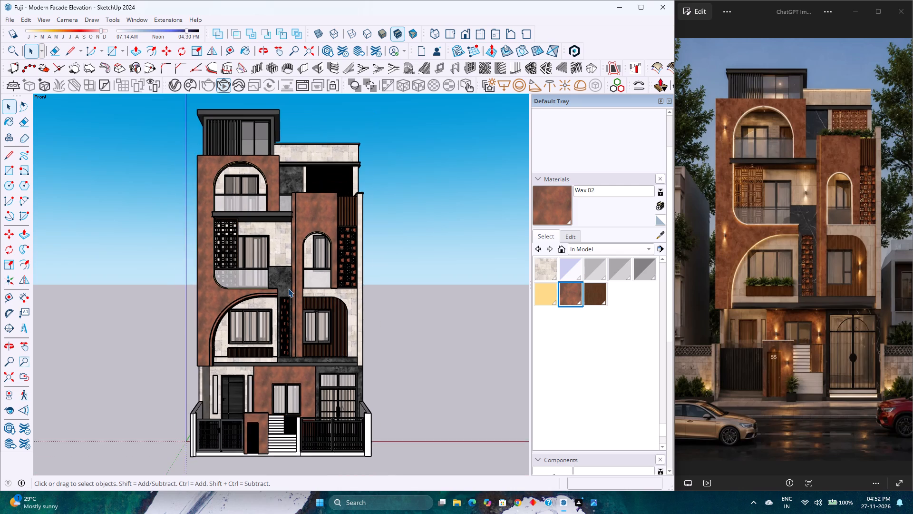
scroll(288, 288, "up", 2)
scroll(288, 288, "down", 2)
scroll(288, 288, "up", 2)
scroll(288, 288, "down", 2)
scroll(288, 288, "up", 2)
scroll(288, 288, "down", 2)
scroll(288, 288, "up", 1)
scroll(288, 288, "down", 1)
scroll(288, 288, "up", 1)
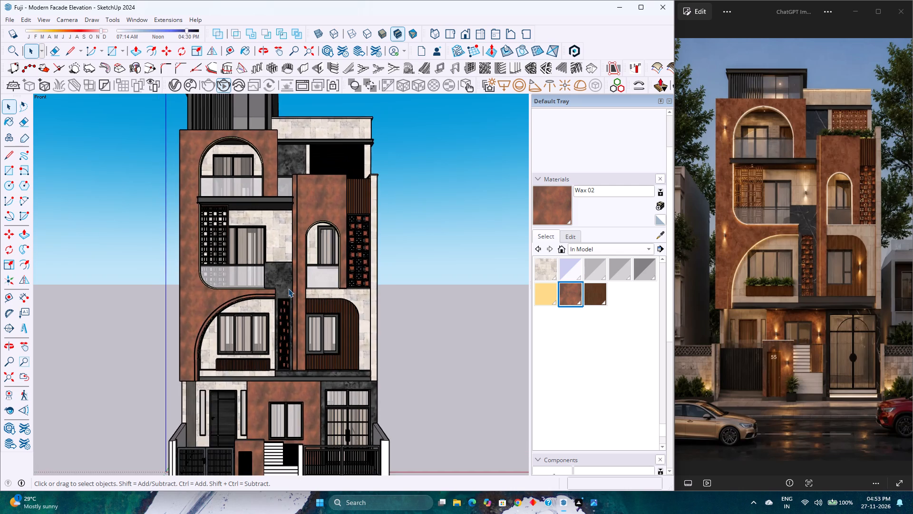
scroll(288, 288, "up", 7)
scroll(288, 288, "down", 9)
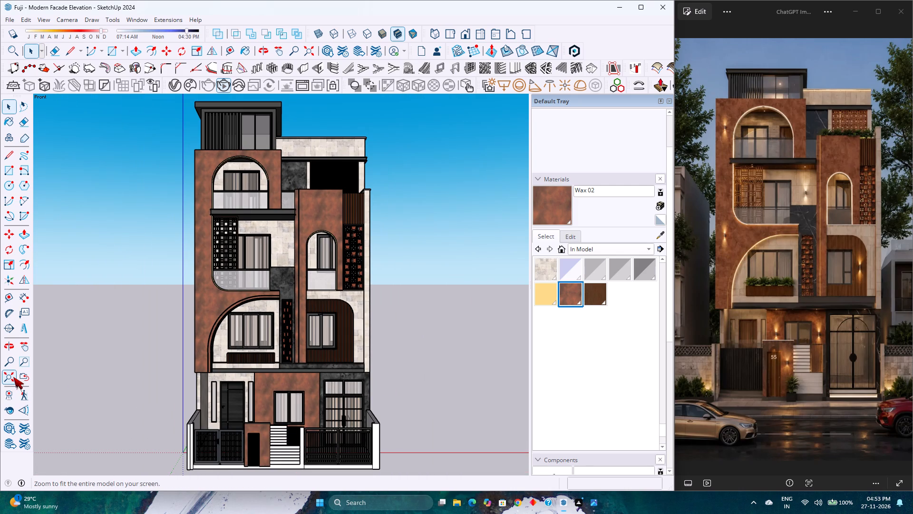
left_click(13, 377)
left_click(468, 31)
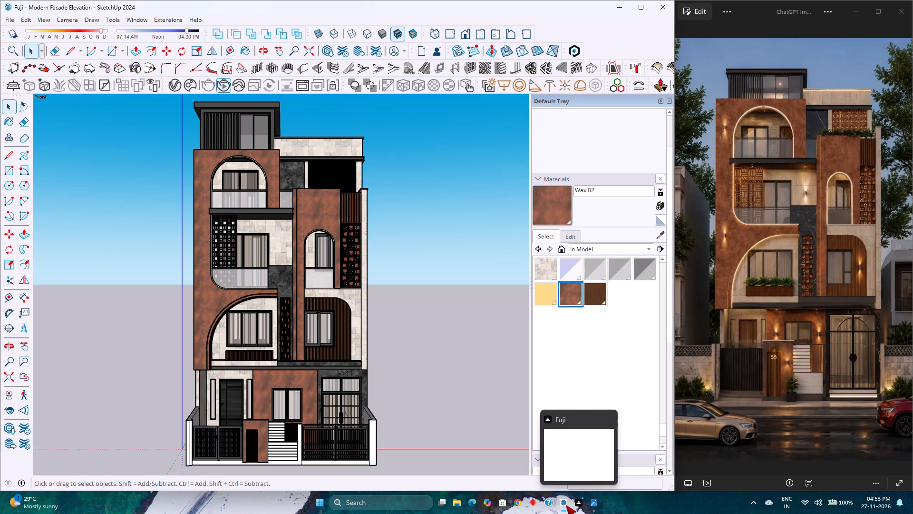
Open the V-Ray Frame Buffer, examine the existing facade render against the reference image, and close it.
left_click(653, 454)
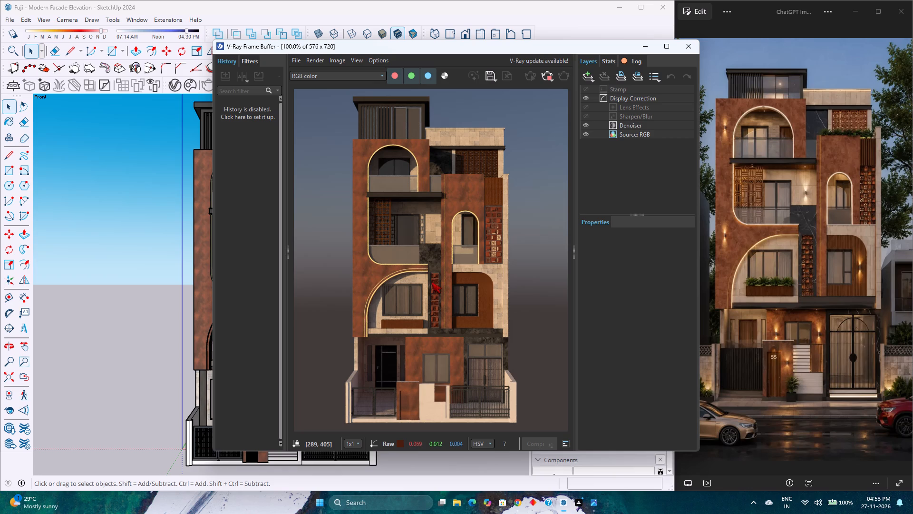
scroll(431, 282, "up", 2)
scroll(431, 282, "down", 2)
scroll(431, 282, "up", 1)
scroll(431, 282, "down", 1)
scroll(431, 282, "up", 1)
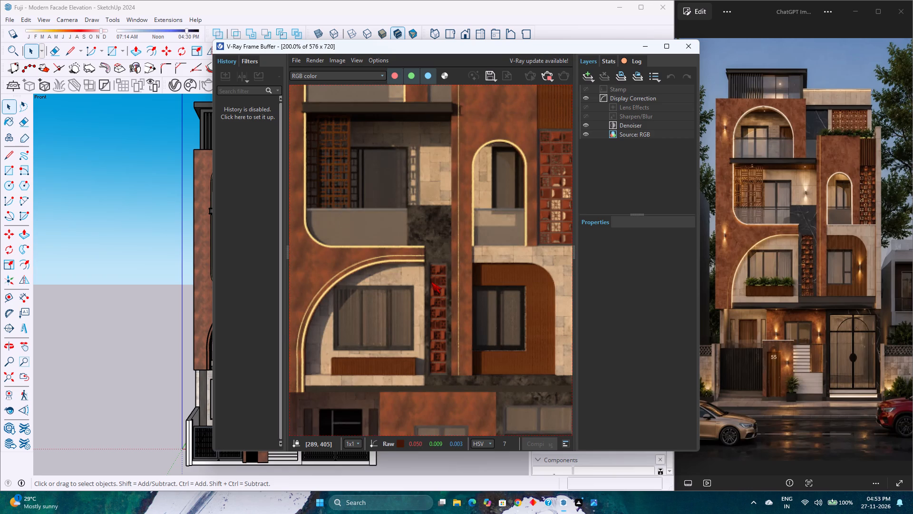
scroll(431, 282, "down", 1)
scroll(431, 282, "up", 2)
scroll(431, 282, "down", 2)
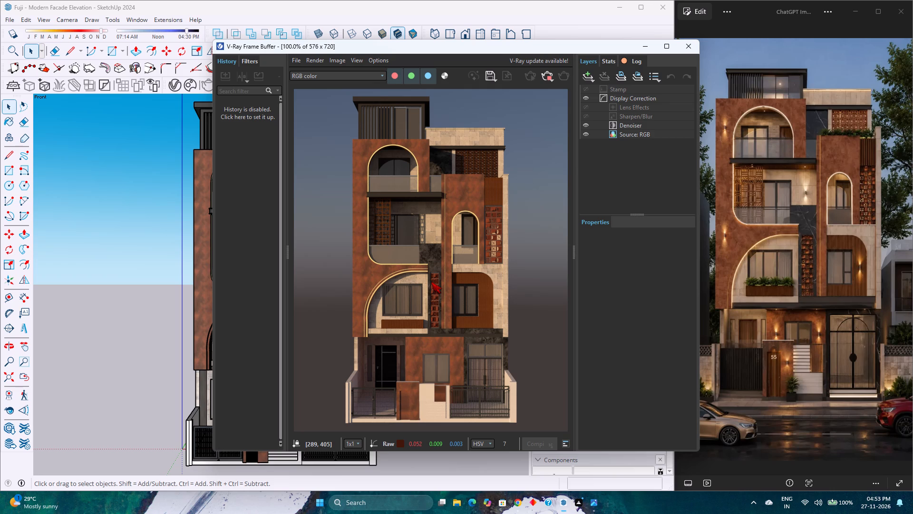
scroll(431, 282, "down", 1)
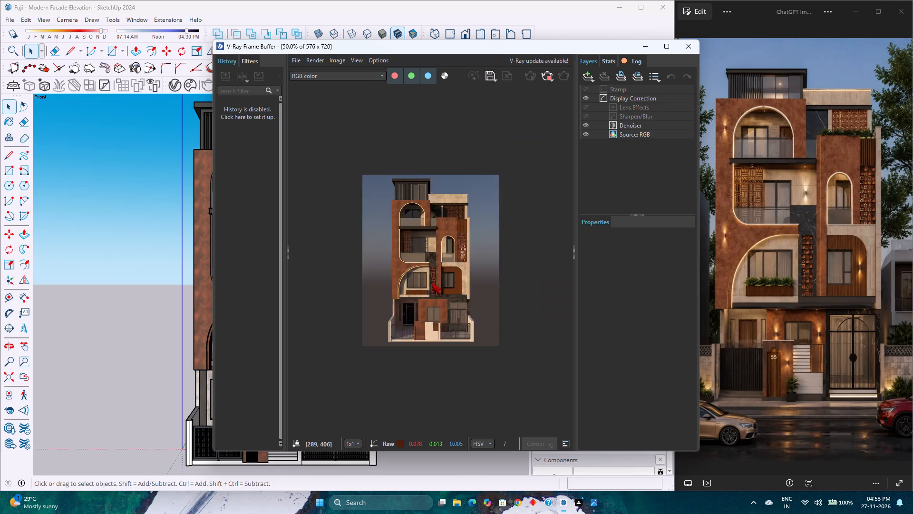
scroll(431, 283, "down", 1)
scroll(431, 283, "up", 3)
scroll(432, 291, "down", 2)
scroll(432, 291, "up", 1)
scroll(432, 291, "down", 1)
scroll(432, 291, "up", 3)
scroll(432, 291, "down", 3)
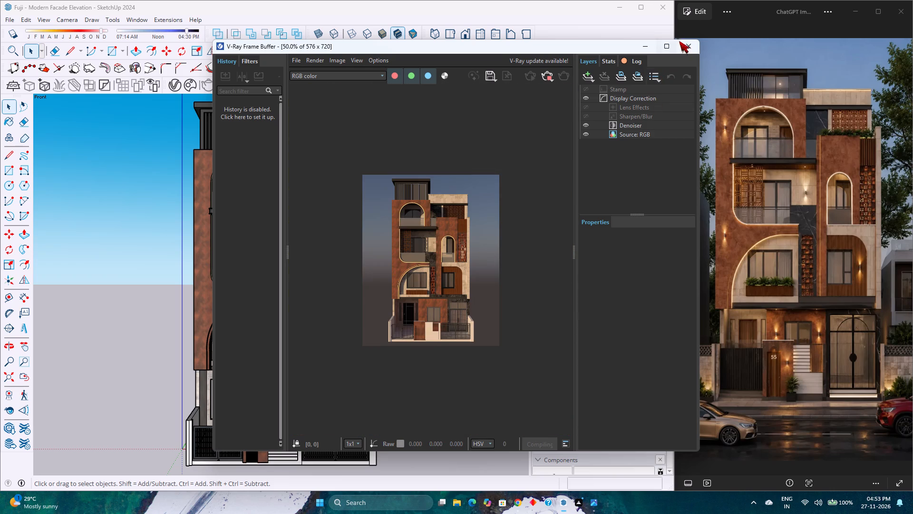
left_click(679, 46)
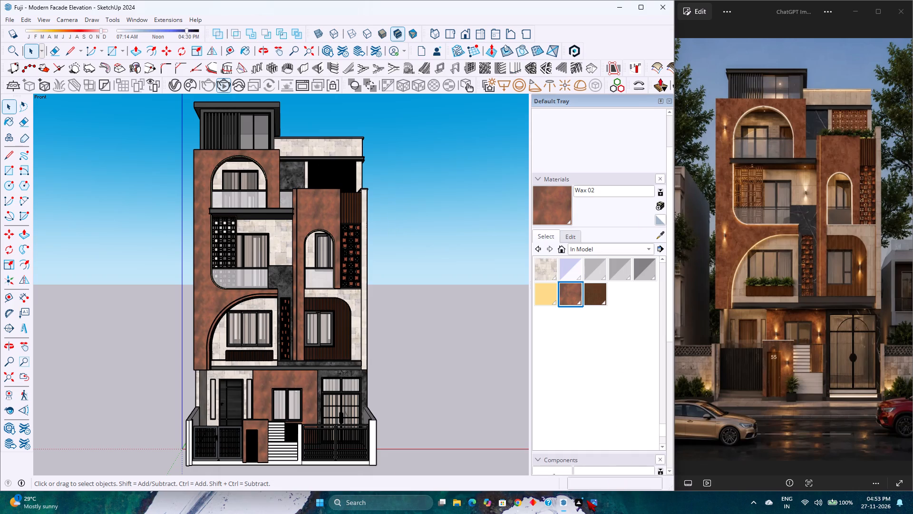
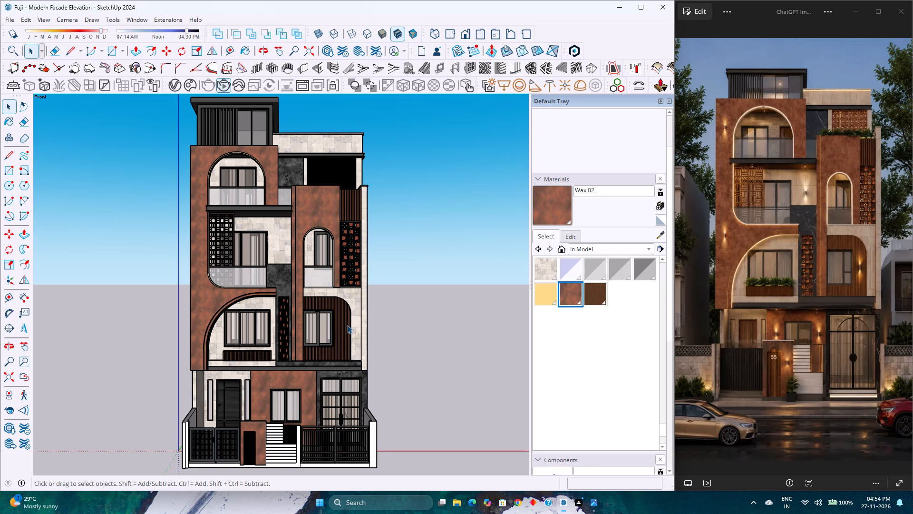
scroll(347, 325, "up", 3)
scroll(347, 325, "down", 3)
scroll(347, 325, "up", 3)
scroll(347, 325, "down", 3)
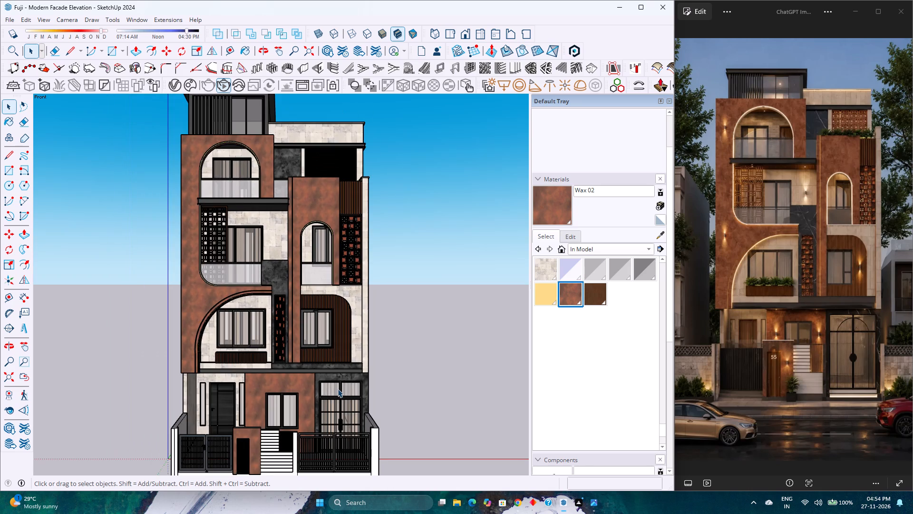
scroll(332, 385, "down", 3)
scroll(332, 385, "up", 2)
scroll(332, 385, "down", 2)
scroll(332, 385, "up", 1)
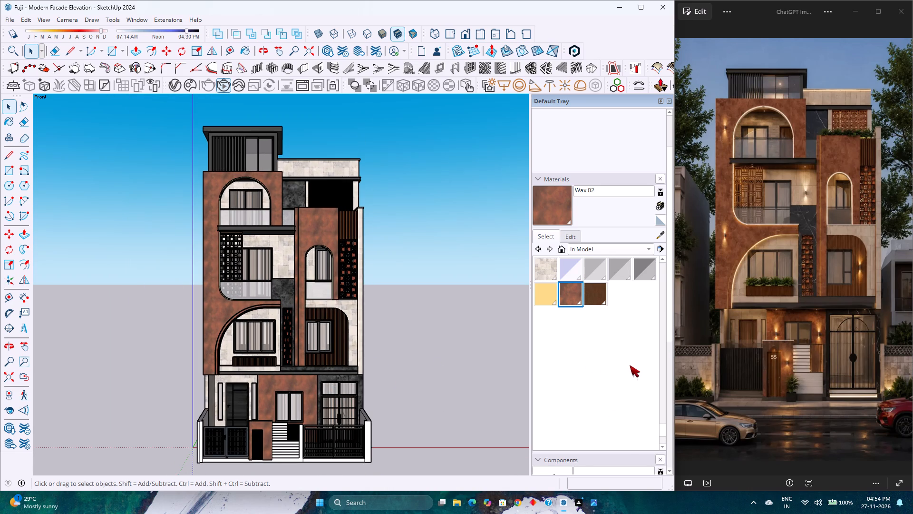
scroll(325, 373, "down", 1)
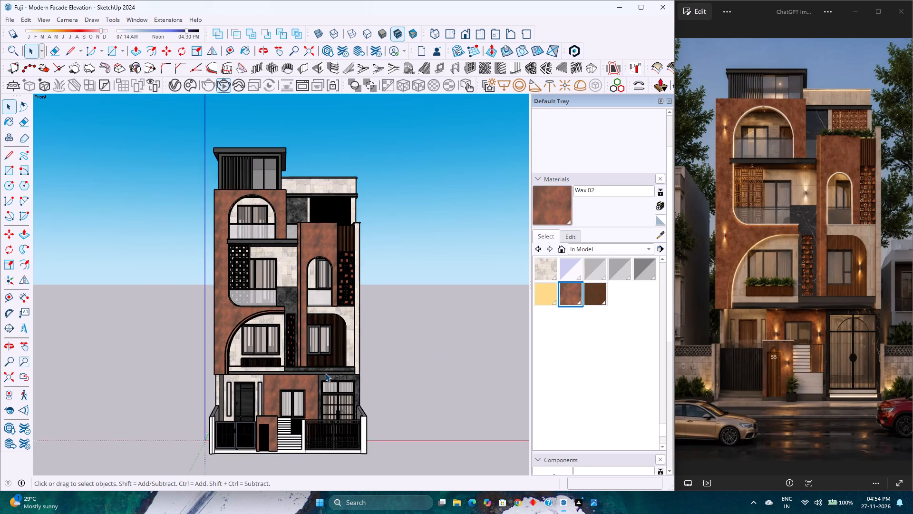
Open the front boundary wall group and delete the stray vertical edge on the white base below the pillar beside the double gate.
scroll(325, 373, "down", 2)
middle_click_drag(349, 443, 223, 451)
scroll(291, 454, "up", 5)
middle_click_drag(279, 435, 263, 445)
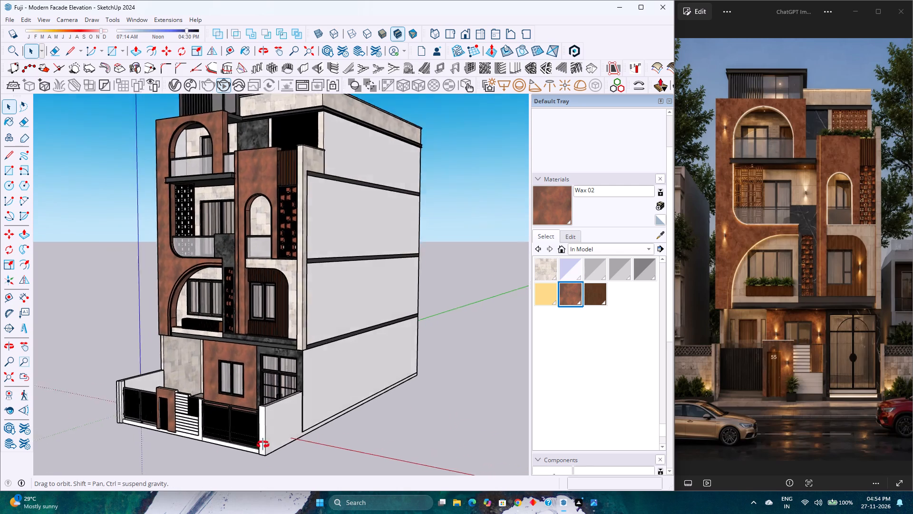
middle_click_drag(263, 445, 335, 417)
scroll(331, 406, "down", 3)
middle_click_drag(316, 417, 359, 358)
middle_click(359, 358)
scroll(330, 388, "up", 3)
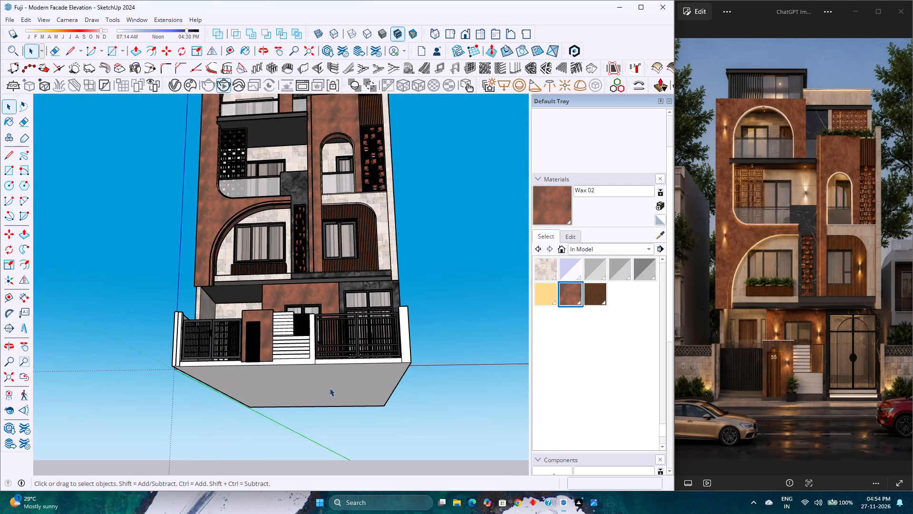
scroll(315, 391, "up", 5)
left_click(322, 331)
scroll(322, 331, "up", 3)
double_click(321, 331)
scroll(316, 335, "up", 4)
double_click(320, 334)
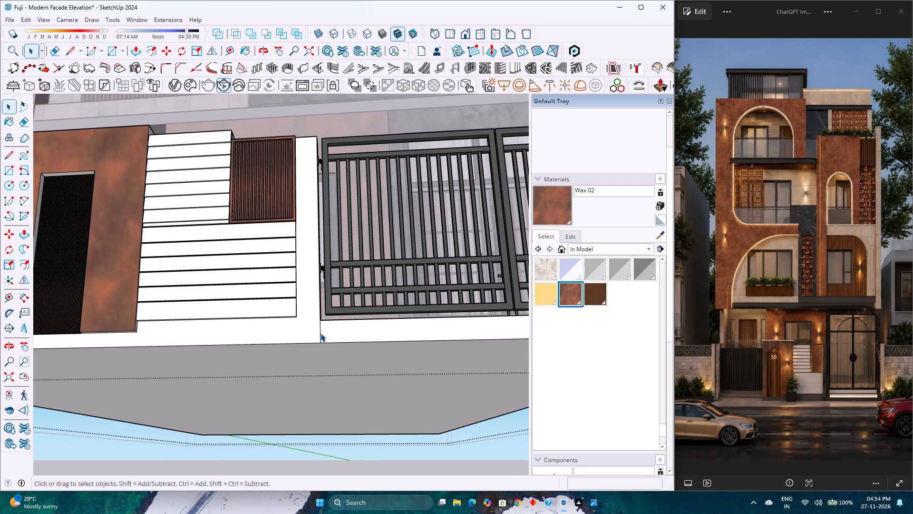
double_click(321, 333)
left_click(321, 336)
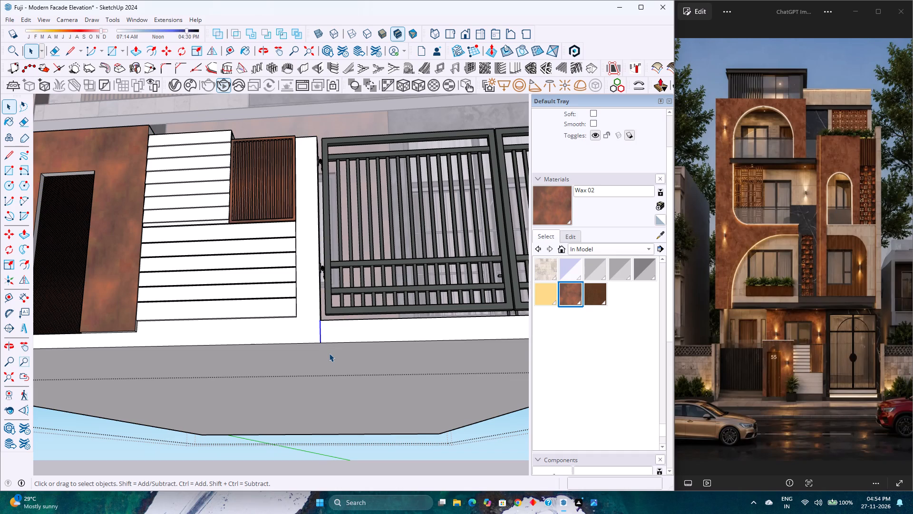
key("Delete")
Examine the boundary wall, entrance portal and gates from several angles.
scroll(329, 353, "down", 3)
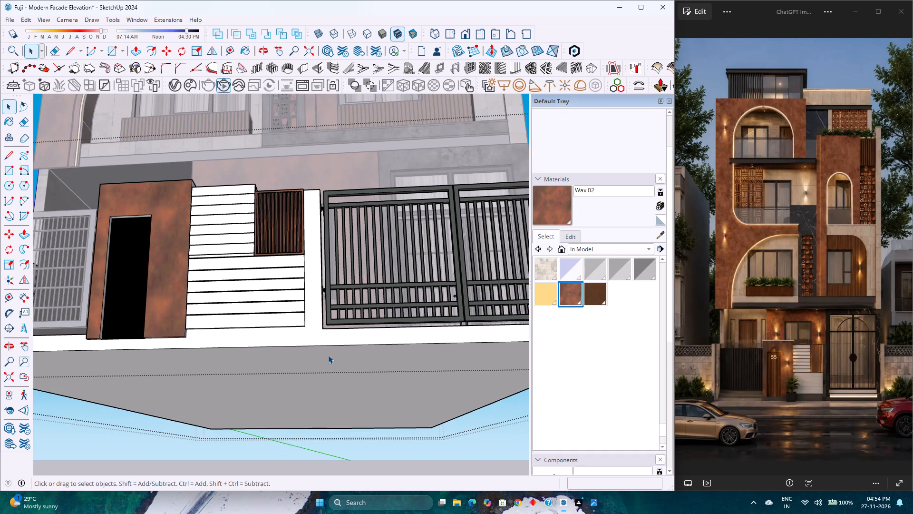
scroll(328, 354, "down", 3)
middle_click_drag(312, 350, 362, 410)
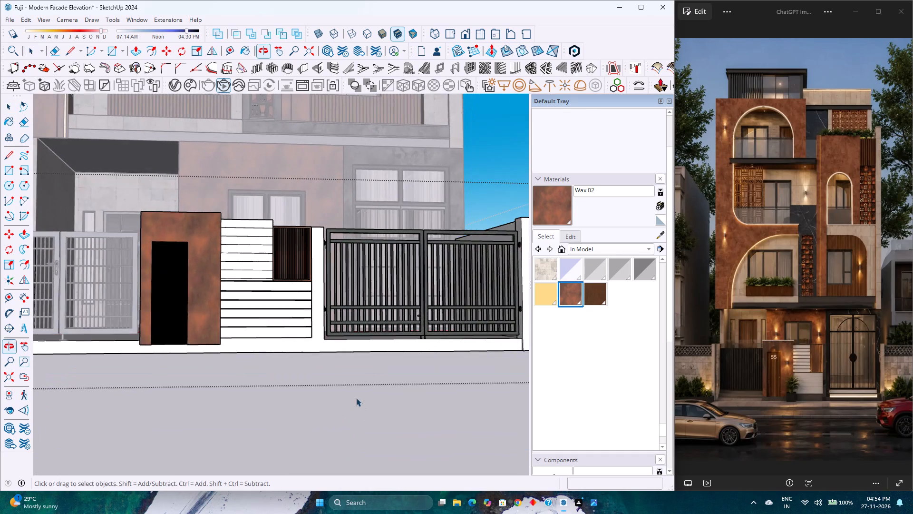
scroll(341, 354, "down", 6)
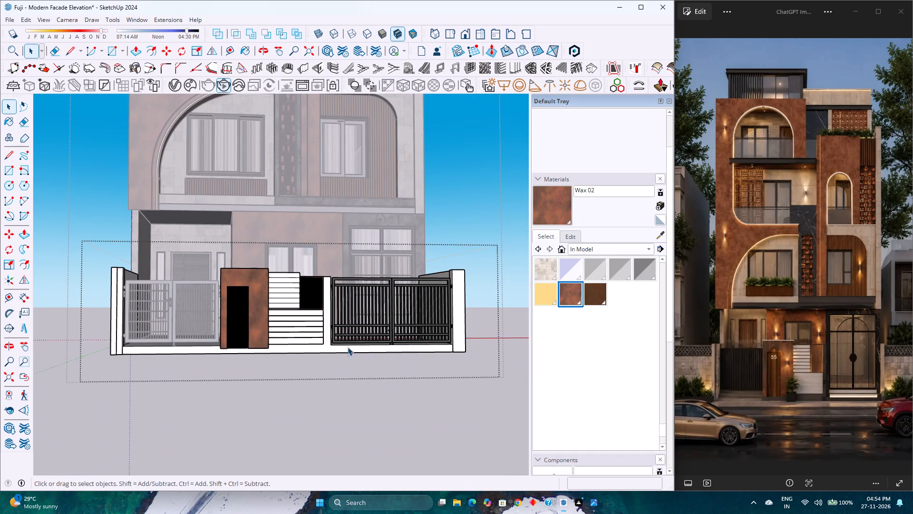
middle_click_drag(348, 347, 281, 376)
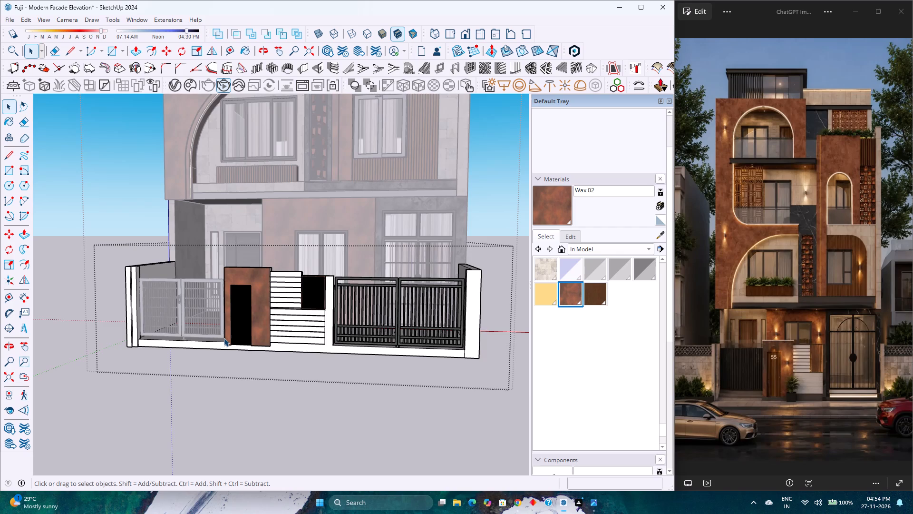
scroll(223, 338, "up", 2)
middle_click_drag(227, 340, 425, 384)
scroll(397, 360, "down", 4)
middle_click_drag(407, 370, 402, 370)
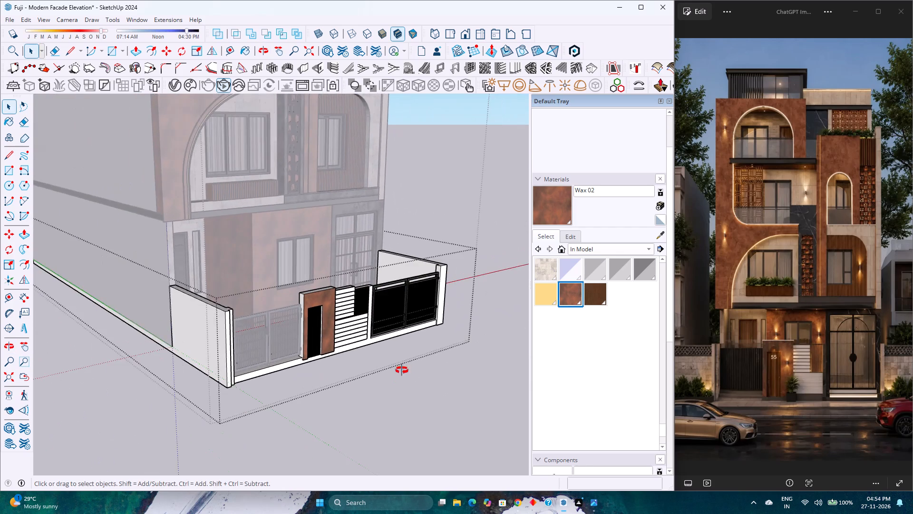
middle_click_drag(402, 370, 222, 368)
middle_click_drag(222, 368, 363, 363)
scroll(321, 354, "down", 3)
middle_click_drag(328, 358, 91, 356)
scroll(231, 355, "down", 1)
Leave the boundary wall group and save the model.
left_click(340, 382)
scroll(316, 375, "down", 3)
middle_click_drag(242, 379, 381, 368)
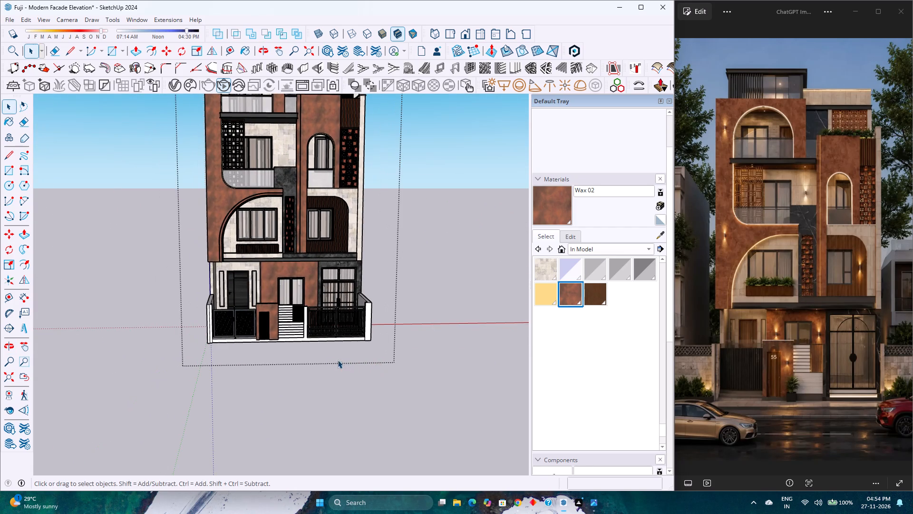
scroll(324, 359, "up", 7)
scroll(324, 359, "down", 4)
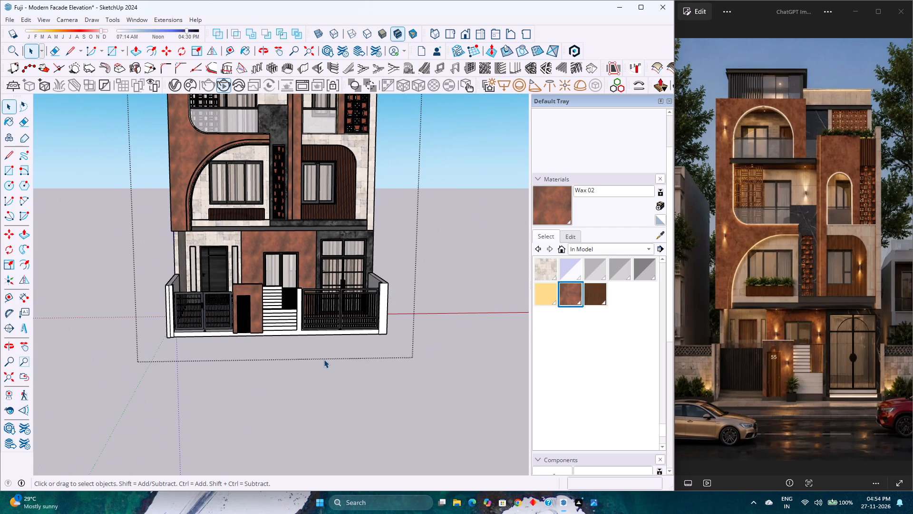
scroll(324, 359, "up", 4)
scroll(324, 359, "down", 4)
scroll(324, 359, "up", 2)
scroll(324, 359, "down", 4)
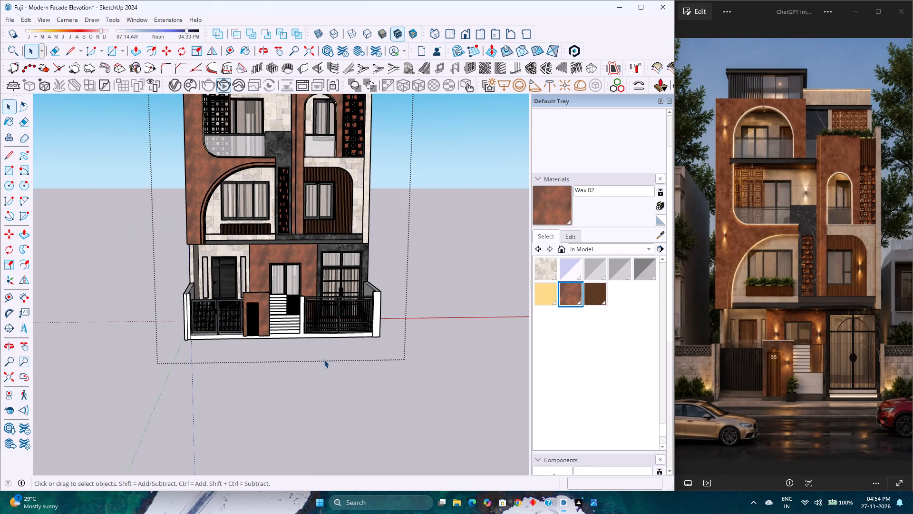
key("ctrl+s")
Return to the standard front view, fit the whole building in view and save the model.
left_click(463, 35)
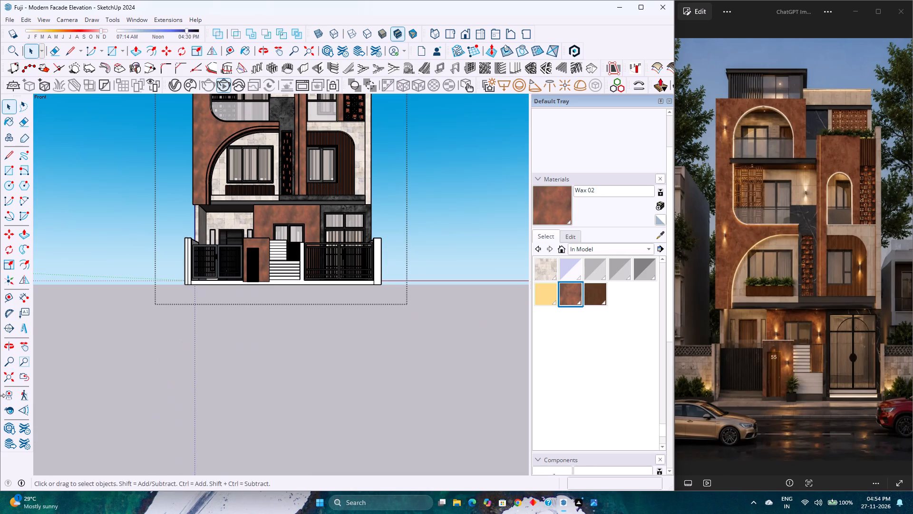
left_click(7, 377)
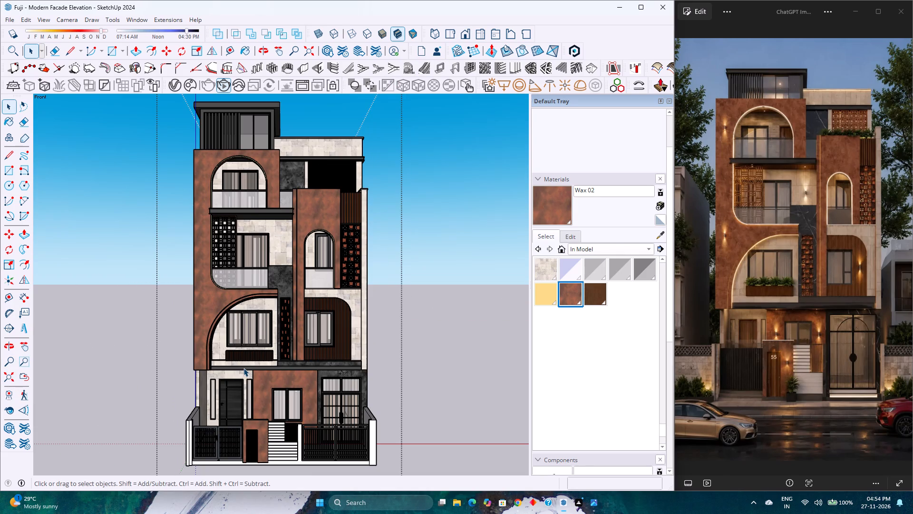
key("ctrl+s")
Leave the open building group and copy the whole building 50' along the red axis.
left_click(271, 324)
scroll(263, 368, "down", 3)
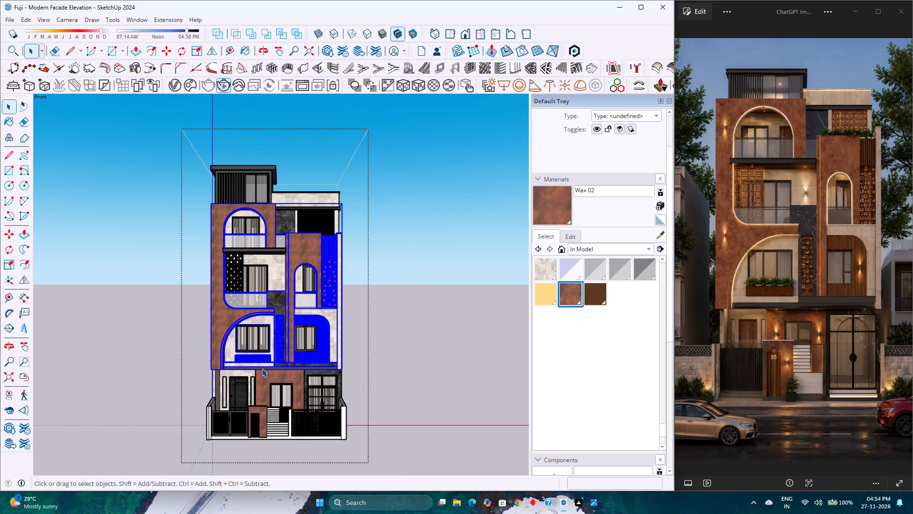
left_click(409, 445)
left_click(299, 398)
scroll(298, 397, "down", 3)
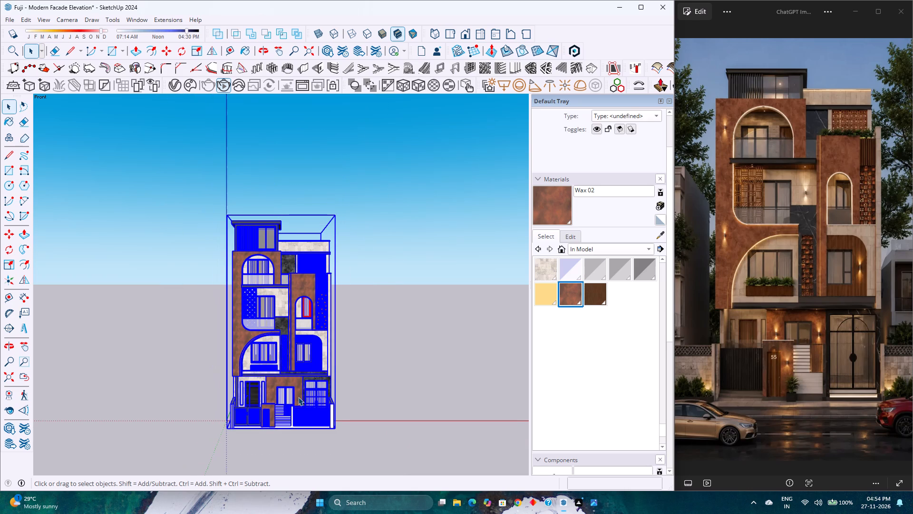
key("m")
left_click(226, 429)
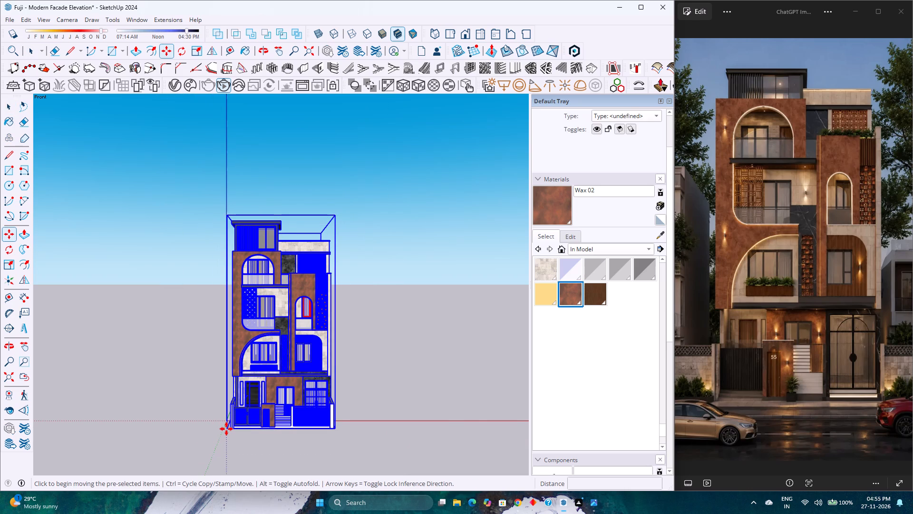
scroll(354, 430, "down", 3)
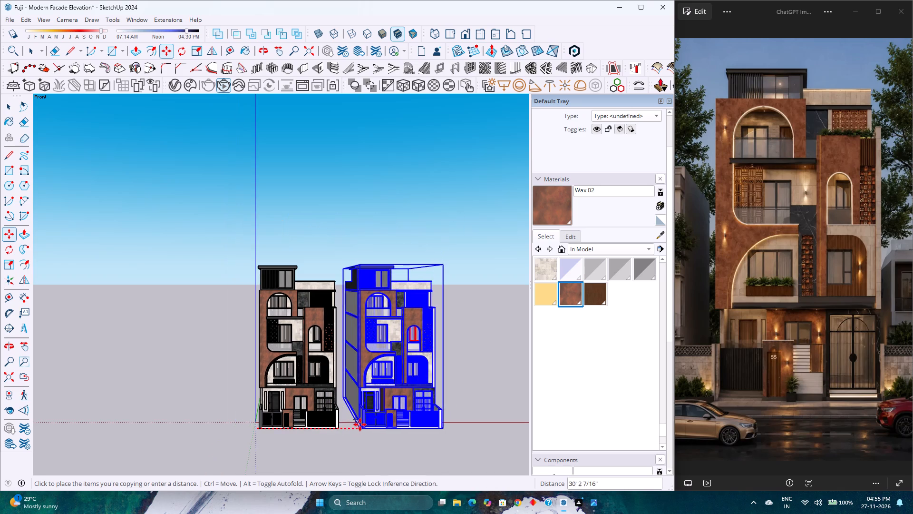
middle_click_drag(359, 425, 239, 417, "shift")
middle_click(239, 417, "shift")
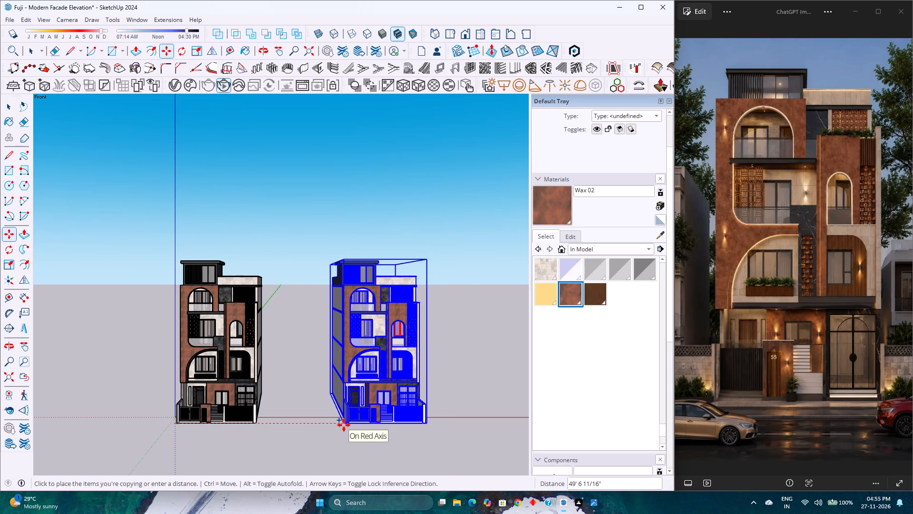
key("5")
key("0")
key("apostrophe")
key("Return")
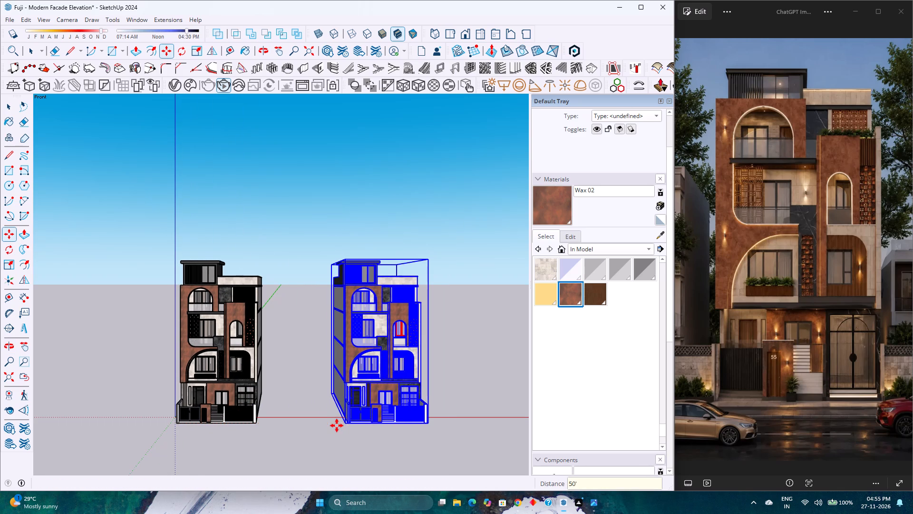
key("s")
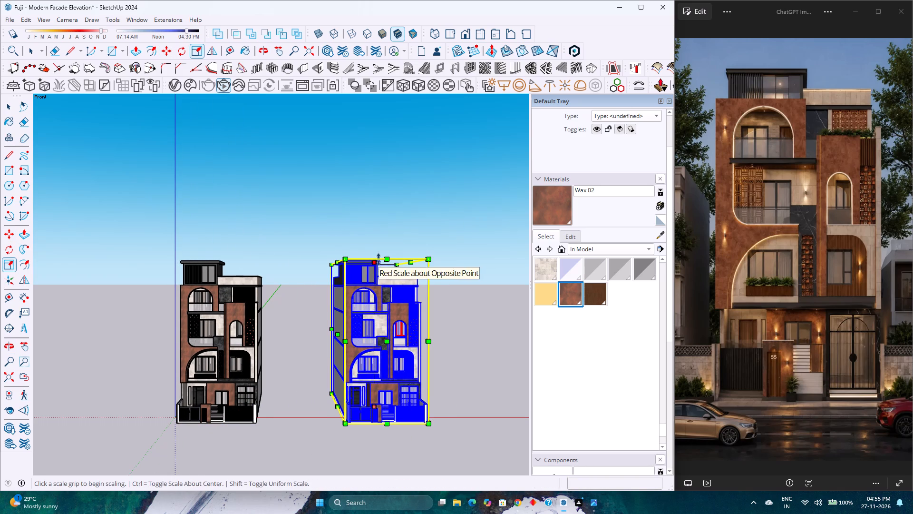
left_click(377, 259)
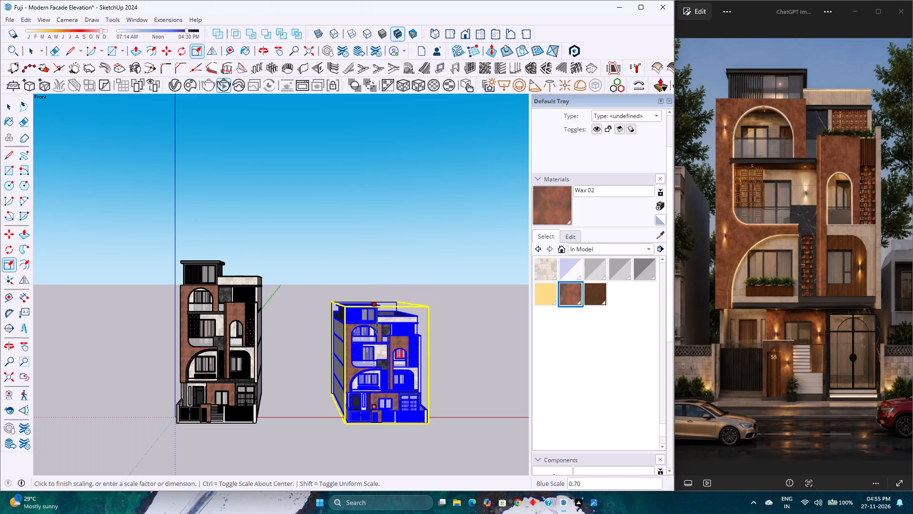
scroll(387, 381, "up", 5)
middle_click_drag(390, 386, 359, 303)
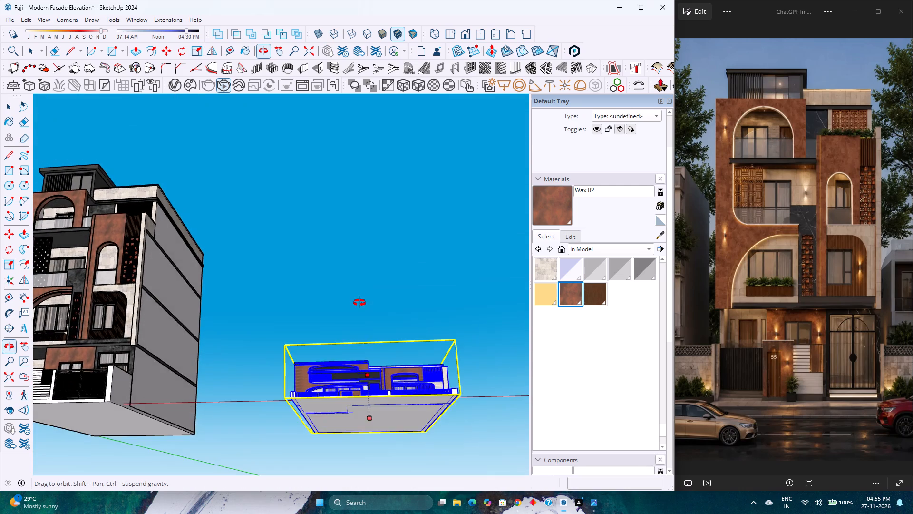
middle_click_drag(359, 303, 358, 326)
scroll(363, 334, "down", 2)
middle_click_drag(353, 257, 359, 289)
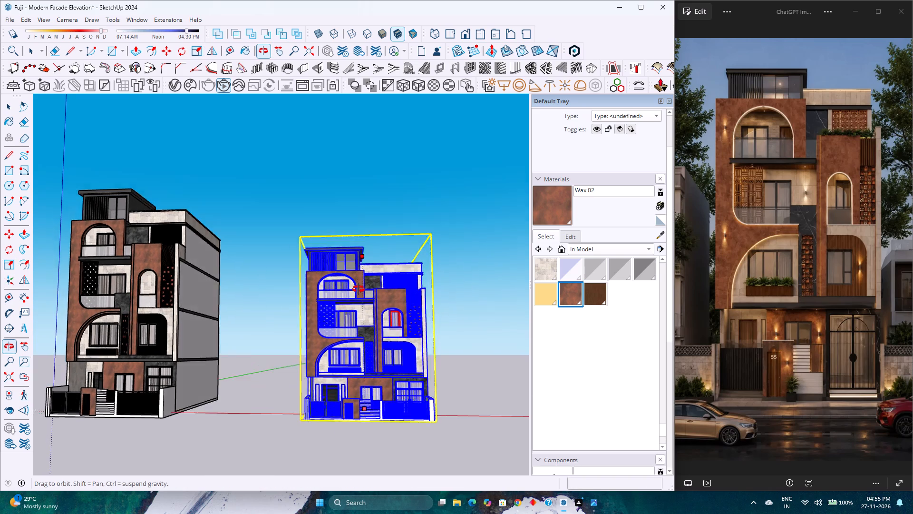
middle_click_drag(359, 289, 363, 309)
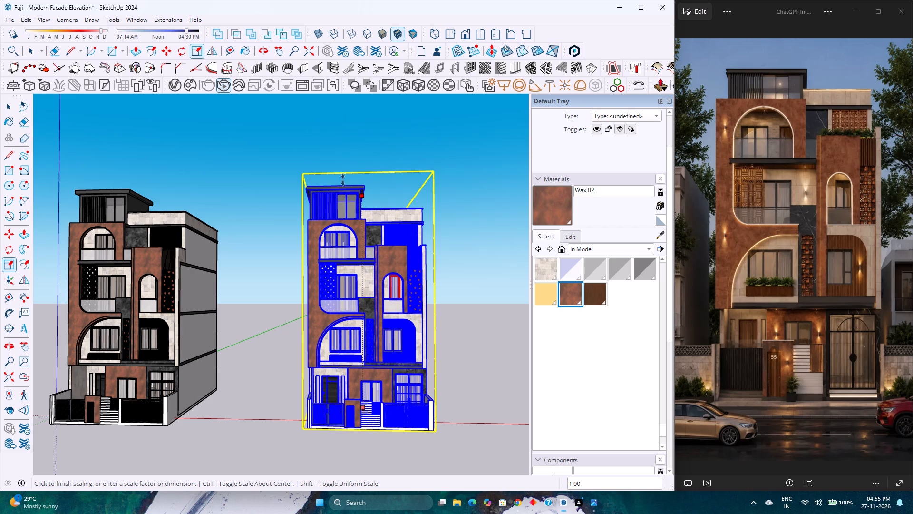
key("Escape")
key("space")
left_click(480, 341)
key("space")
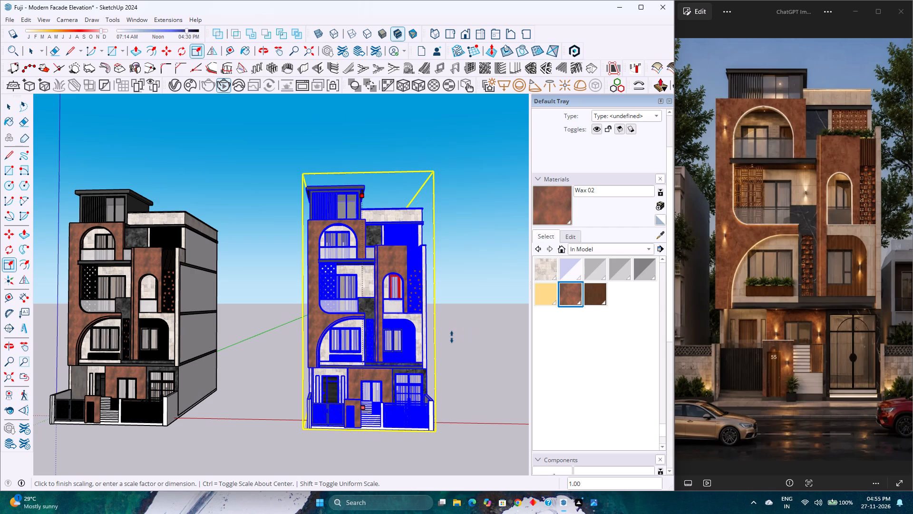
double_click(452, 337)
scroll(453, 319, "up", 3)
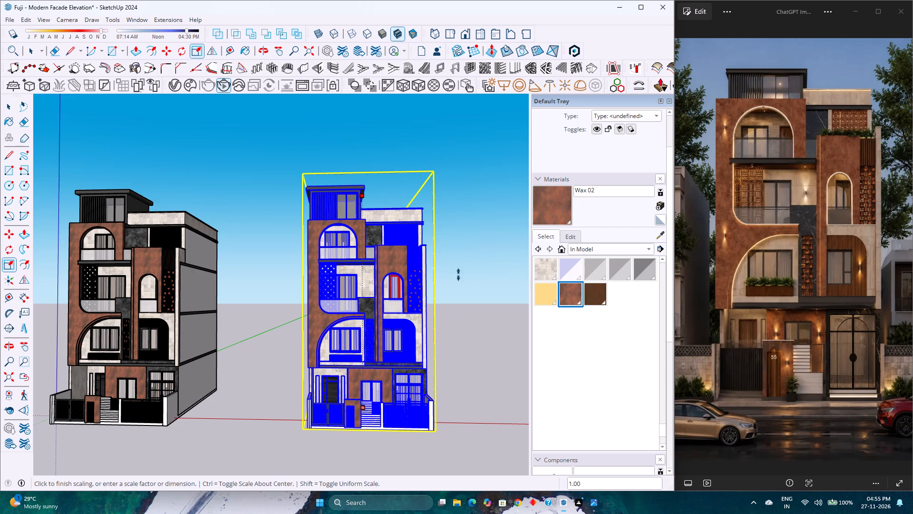
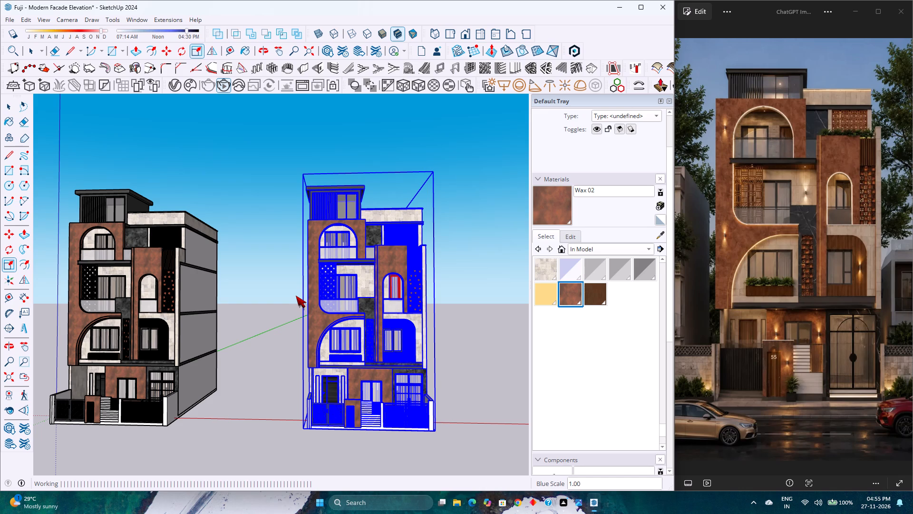
Delete the copied building beside the original, keeping only the original model.
key("Delete")
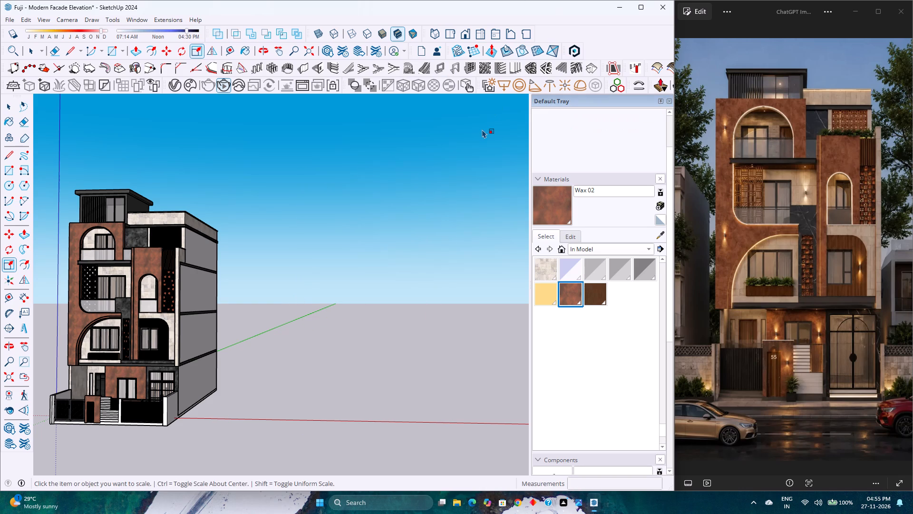
key("space")
Return to the standard front view, fit the whole building in view and save the model.
left_click(458, 35)
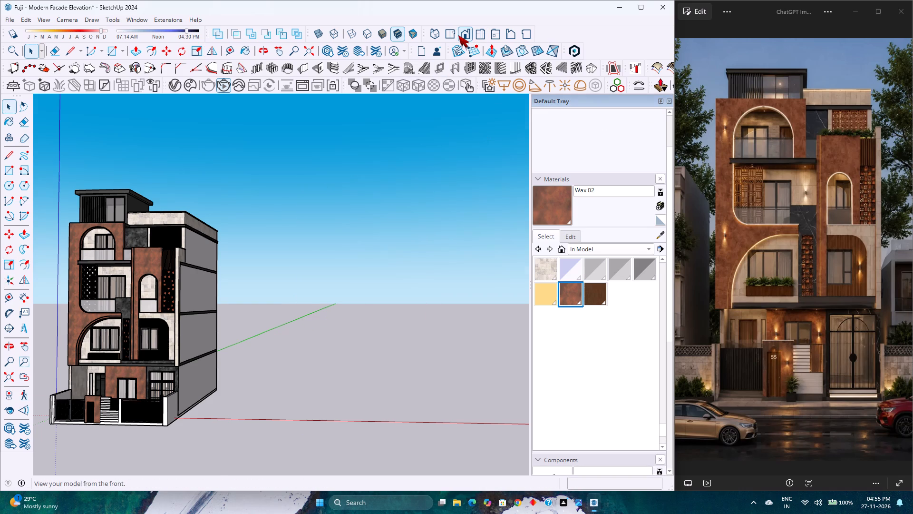
left_click(10, 380)
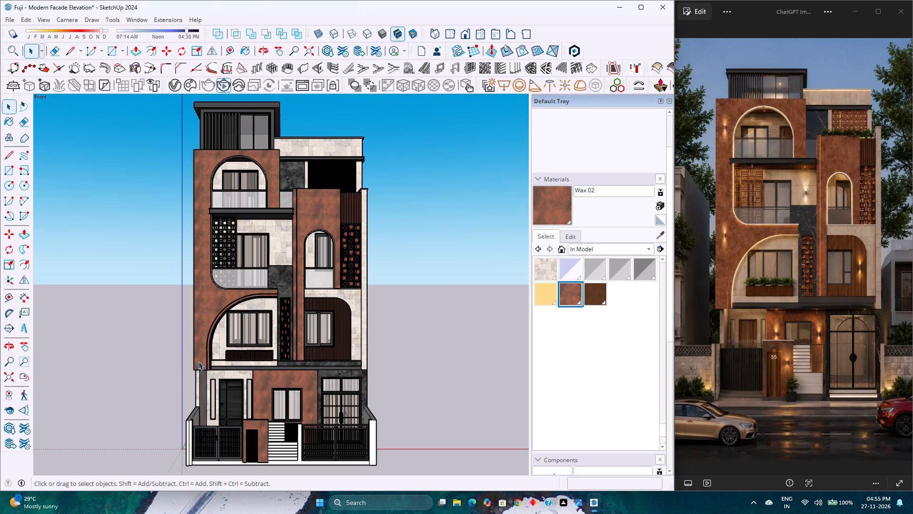
key("ctrl+s")
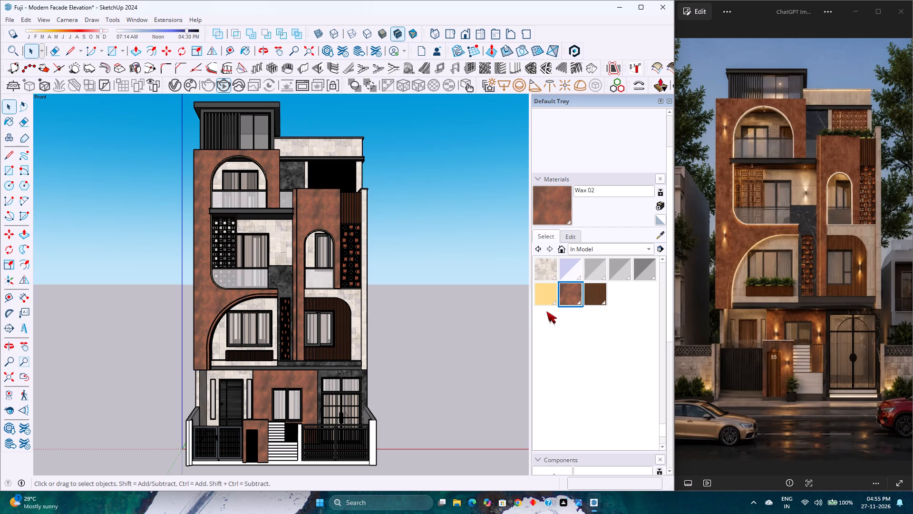
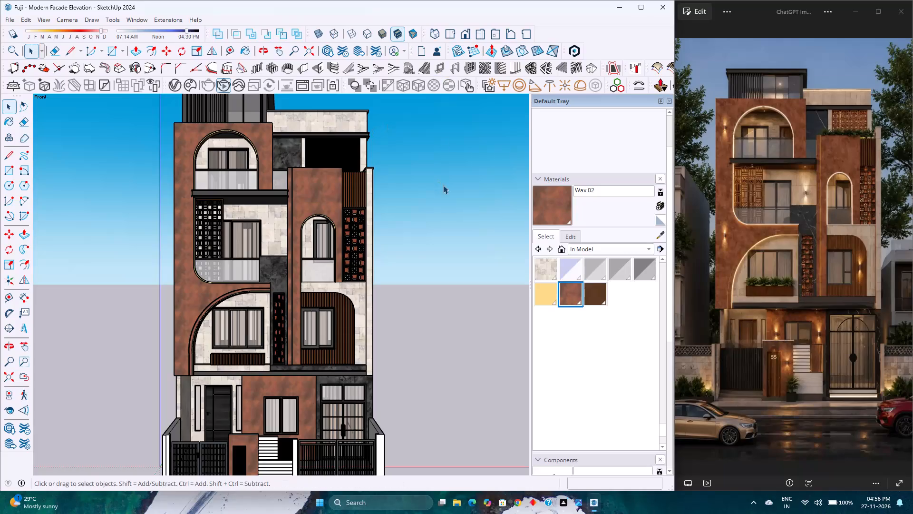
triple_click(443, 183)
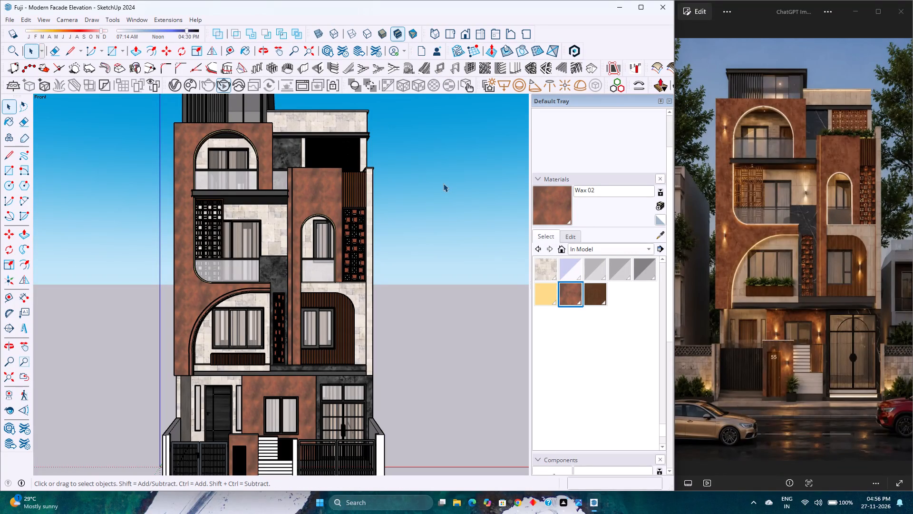
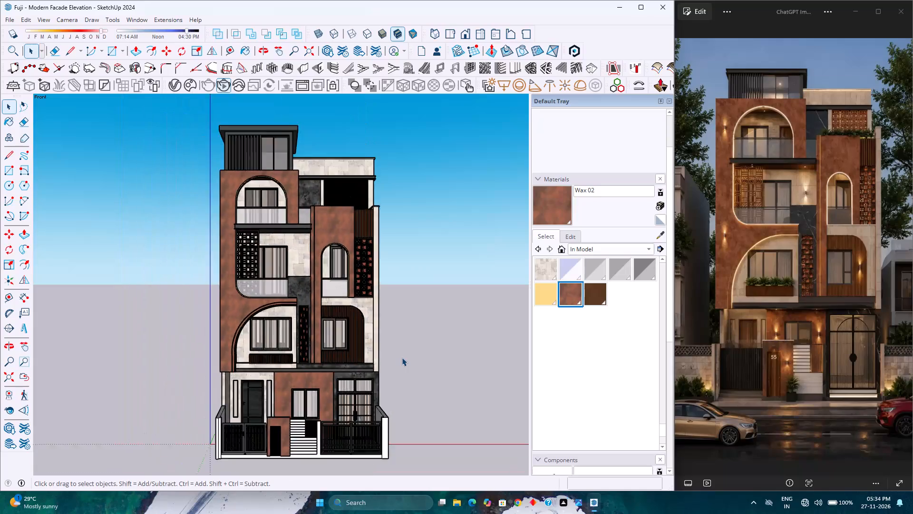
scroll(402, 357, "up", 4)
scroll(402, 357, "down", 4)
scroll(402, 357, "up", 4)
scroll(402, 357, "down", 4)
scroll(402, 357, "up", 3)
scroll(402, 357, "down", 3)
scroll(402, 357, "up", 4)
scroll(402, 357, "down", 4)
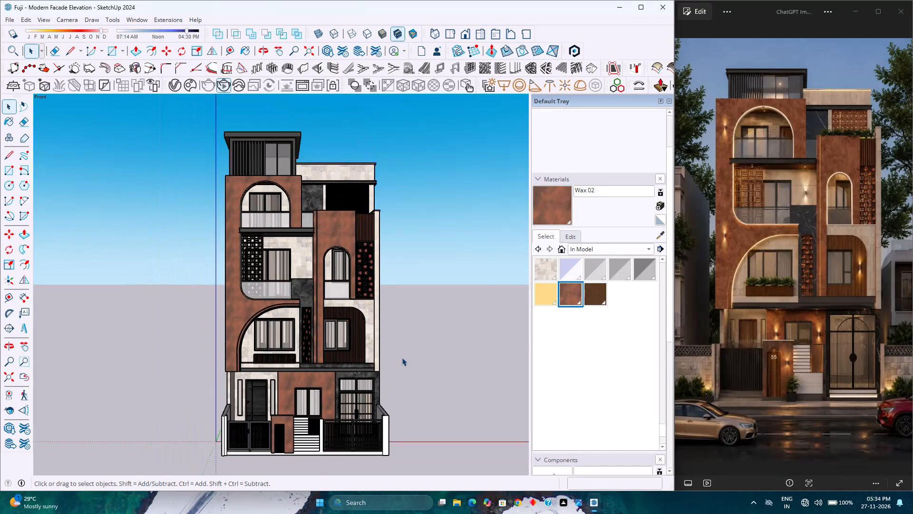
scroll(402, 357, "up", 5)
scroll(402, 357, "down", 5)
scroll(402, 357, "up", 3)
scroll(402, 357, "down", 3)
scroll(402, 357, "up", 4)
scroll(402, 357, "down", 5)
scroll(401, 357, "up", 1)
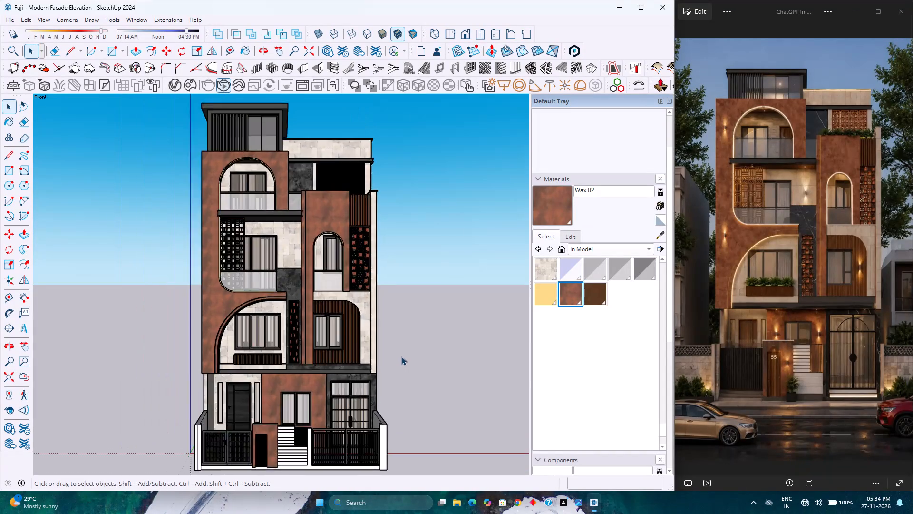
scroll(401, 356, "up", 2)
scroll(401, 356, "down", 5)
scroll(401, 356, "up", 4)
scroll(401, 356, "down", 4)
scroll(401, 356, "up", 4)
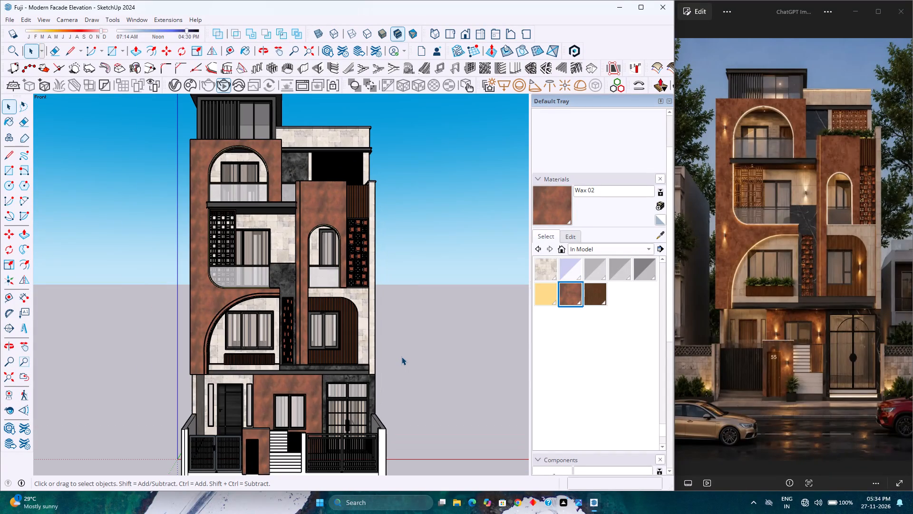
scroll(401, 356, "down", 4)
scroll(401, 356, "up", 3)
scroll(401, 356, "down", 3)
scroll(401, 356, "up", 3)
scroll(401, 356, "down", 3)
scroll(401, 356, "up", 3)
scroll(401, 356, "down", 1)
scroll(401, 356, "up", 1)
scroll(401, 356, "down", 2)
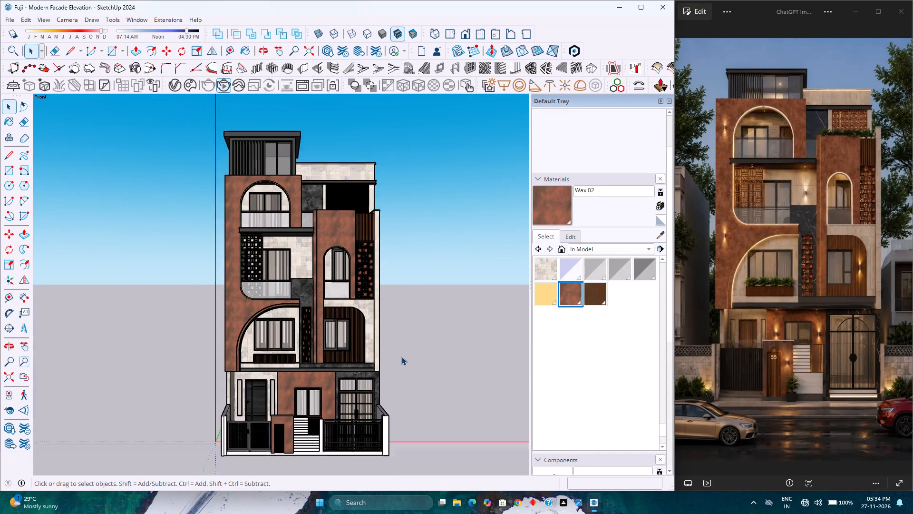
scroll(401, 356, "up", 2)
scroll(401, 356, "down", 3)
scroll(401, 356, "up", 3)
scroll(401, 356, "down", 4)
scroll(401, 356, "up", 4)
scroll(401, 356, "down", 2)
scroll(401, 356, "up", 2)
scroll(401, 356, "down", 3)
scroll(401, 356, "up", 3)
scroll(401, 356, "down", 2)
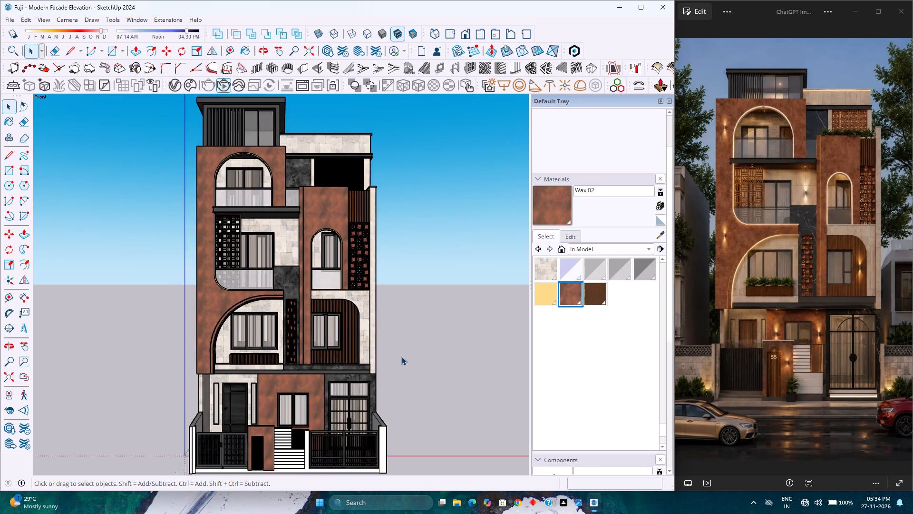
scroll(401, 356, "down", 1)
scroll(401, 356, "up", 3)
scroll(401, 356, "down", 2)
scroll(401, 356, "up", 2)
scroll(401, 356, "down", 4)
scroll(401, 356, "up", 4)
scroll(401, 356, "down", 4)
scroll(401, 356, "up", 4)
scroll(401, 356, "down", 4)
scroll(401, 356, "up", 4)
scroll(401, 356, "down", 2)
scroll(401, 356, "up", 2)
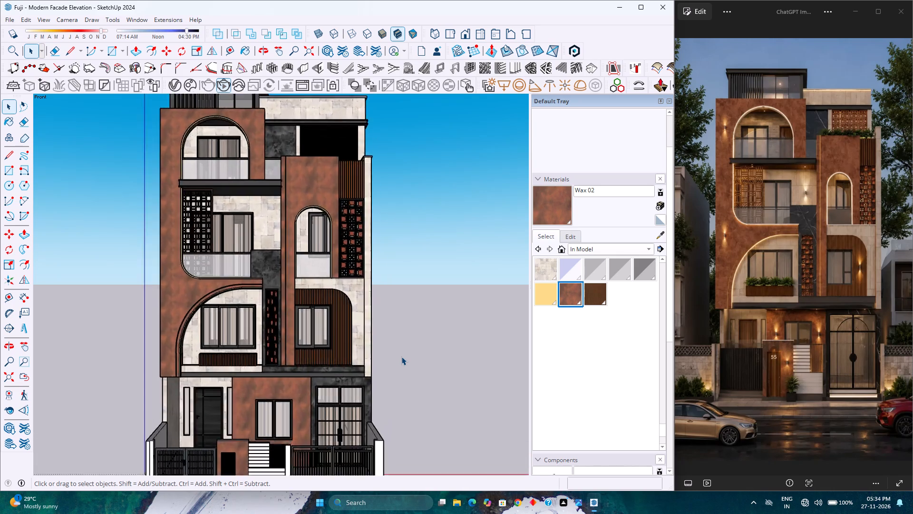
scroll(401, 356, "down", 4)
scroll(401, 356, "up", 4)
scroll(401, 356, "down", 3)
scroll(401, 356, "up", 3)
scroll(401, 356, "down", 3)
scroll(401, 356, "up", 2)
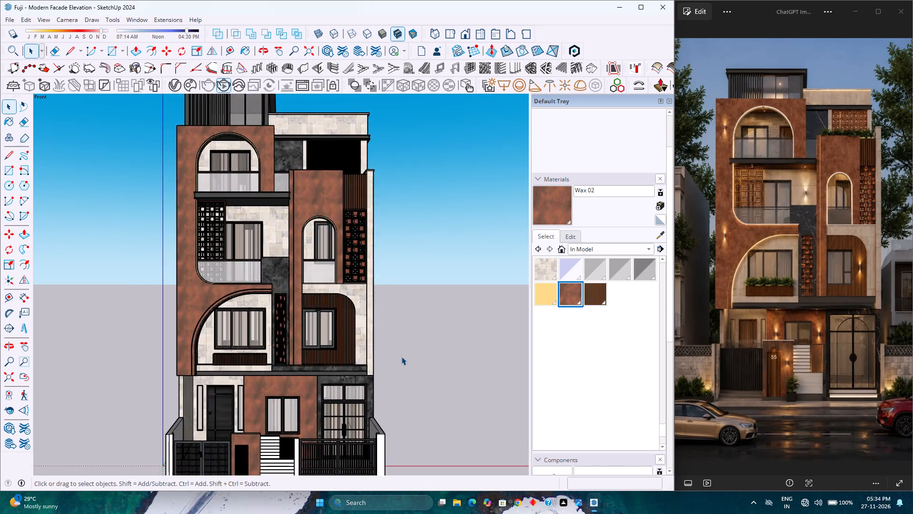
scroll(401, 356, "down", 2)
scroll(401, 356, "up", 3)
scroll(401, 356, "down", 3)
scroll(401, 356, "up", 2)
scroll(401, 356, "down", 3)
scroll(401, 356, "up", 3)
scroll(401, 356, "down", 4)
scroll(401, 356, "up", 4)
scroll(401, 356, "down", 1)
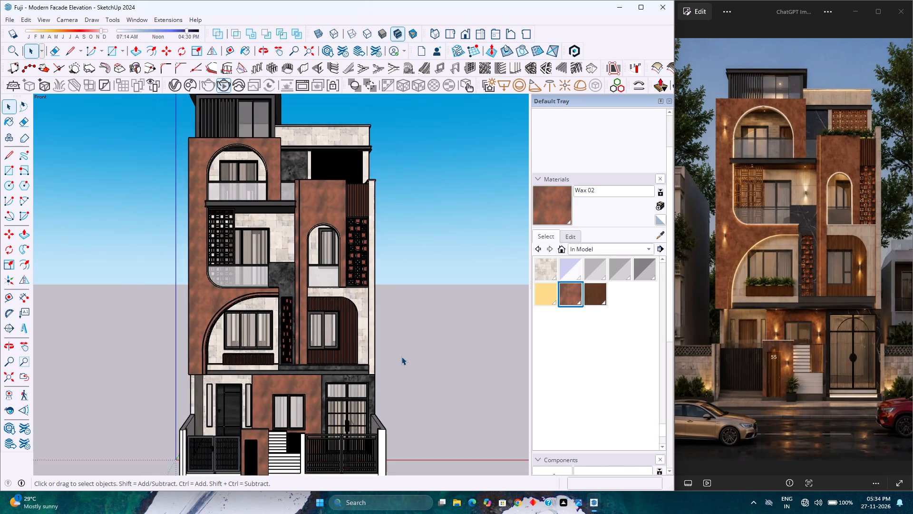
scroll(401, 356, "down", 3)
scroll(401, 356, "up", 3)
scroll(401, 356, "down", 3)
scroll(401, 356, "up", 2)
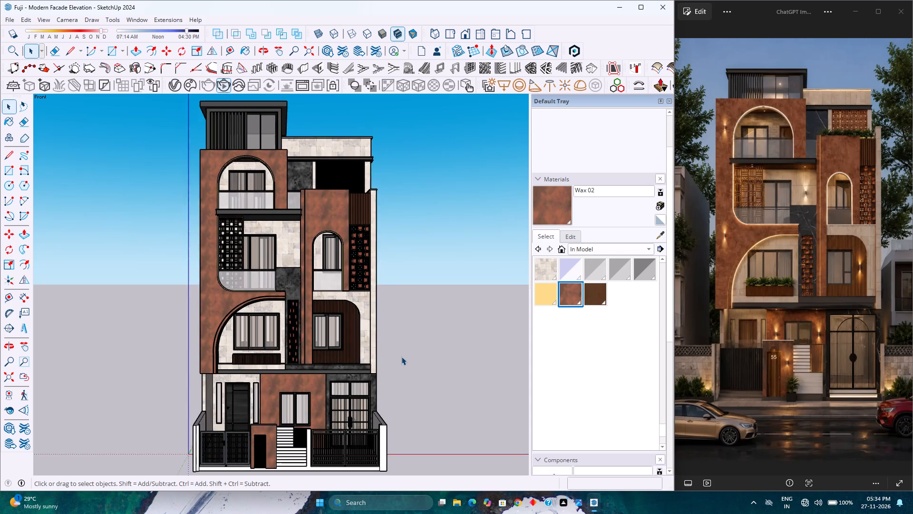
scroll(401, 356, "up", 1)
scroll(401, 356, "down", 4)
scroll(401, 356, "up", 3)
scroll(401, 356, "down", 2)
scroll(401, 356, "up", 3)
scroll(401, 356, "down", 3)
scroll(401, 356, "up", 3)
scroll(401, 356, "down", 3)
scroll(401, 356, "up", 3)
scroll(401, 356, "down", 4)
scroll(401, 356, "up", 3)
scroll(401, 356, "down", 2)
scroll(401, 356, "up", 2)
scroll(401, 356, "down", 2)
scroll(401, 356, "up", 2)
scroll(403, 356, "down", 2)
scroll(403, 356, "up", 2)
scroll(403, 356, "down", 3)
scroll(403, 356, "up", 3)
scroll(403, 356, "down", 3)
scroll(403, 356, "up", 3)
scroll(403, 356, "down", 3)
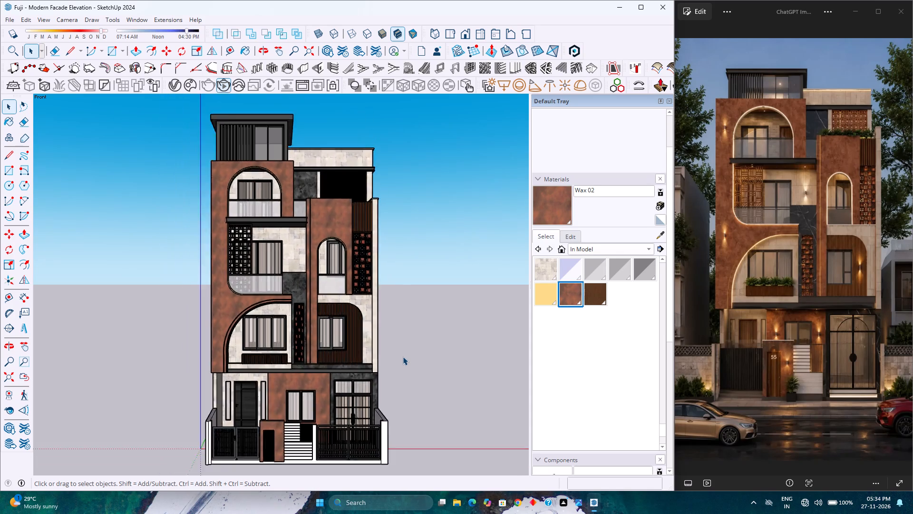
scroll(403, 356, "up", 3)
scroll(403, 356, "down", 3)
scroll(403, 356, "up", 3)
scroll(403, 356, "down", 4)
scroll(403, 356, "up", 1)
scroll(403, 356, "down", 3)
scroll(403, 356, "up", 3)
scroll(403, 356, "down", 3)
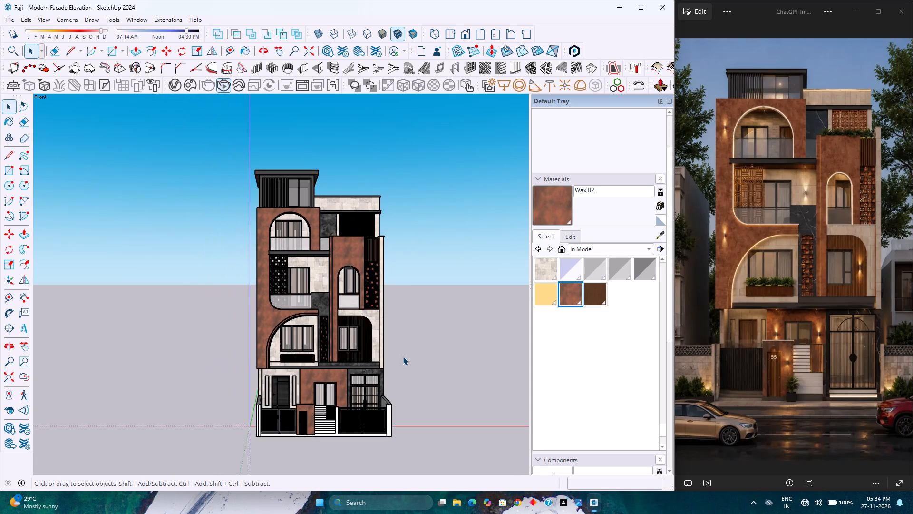
Examine the building's facade and side wall from angled perspective views, comparing the massing and materials with the reference image.
middle_click_drag(399, 355, 344, 339)
scroll(347, 327, "up", 3)
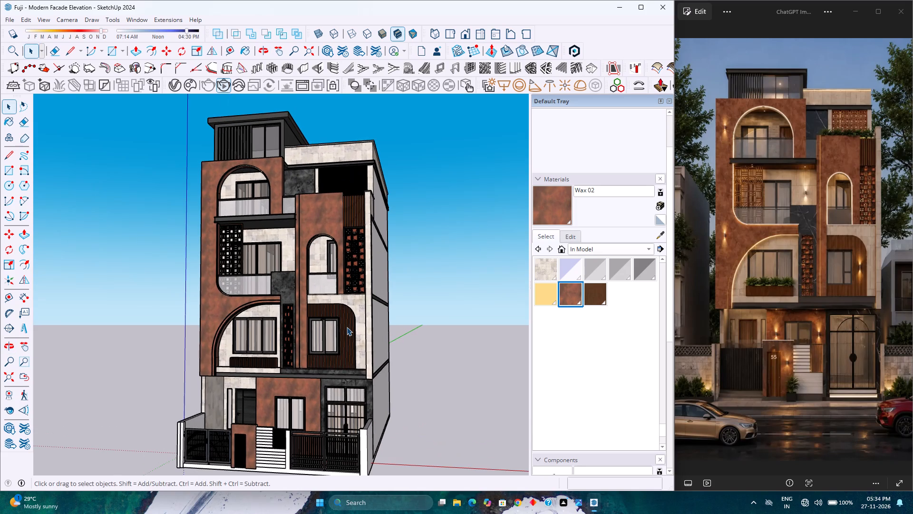
scroll(347, 327, "down", 3)
scroll(347, 327, "up", 3)
scroll(347, 327, "down", 4)
scroll(347, 327, "up", 3)
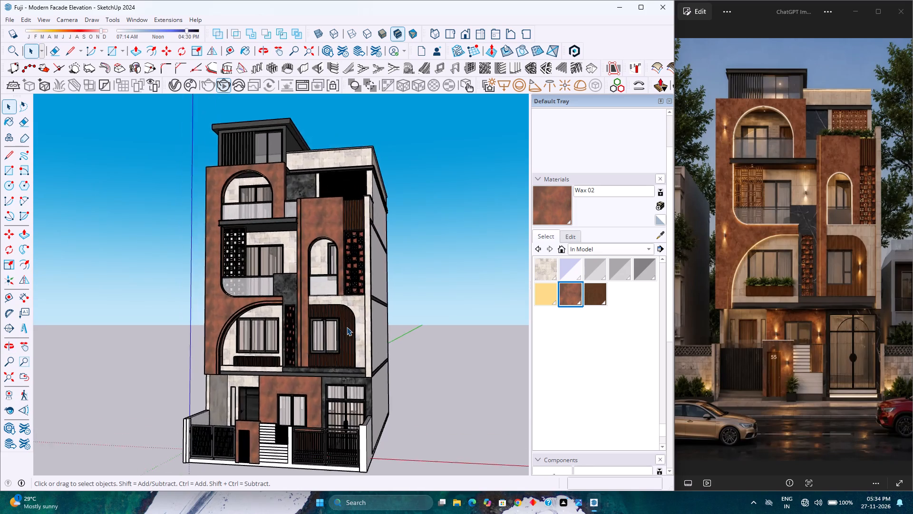
scroll(347, 327, "down", 3)
scroll(347, 327, "up", 3)
scroll(347, 327, "down", 3)
scroll(347, 327, "up", 3)
scroll(347, 327, "down", 3)
scroll(347, 327, "up", 3)
scroll(347, 327, "down", 3)
scroll(347, 327, "up", 3)
scroll(347, 327, "down", 3)
scroll(347, 327, "up", 3)
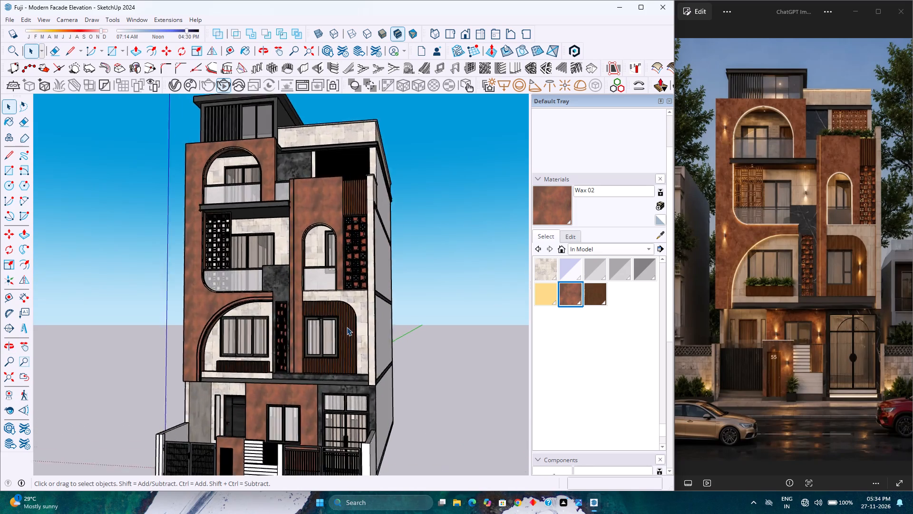
scroll(347, 327, "down", 3)
scroll(347, 327, "up", 3)
scroll(347, 327, "down", 3)
scroll(347, 327, "up", 3)
scroll(347, 327, "down", 3)
scroll(347, 327, "up", 2)
scroll(347, 327, "down", 2)
scroll(347, 327, "up", 3)
scroll(347, 327, "down", 3)
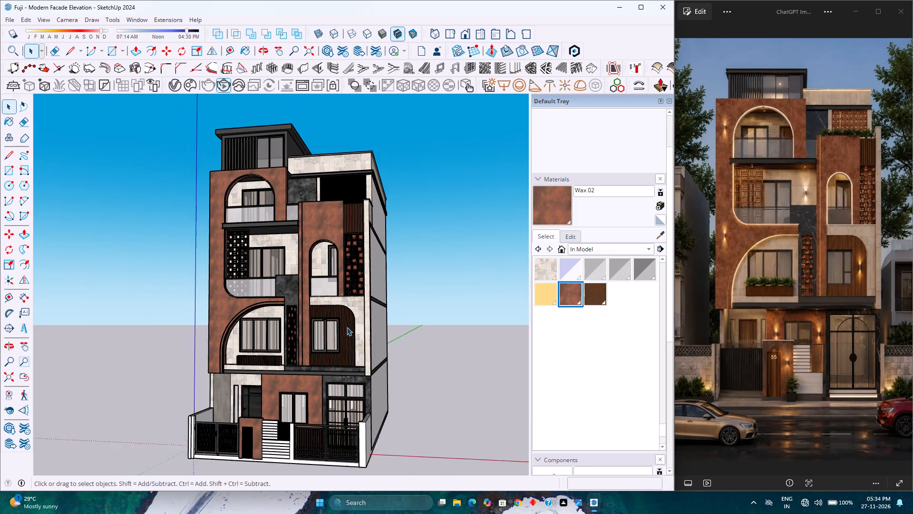
scroll(347, 327, "down", 1)
scroll(347, 327, "up", 3)
scroll(347, 327, "down", 2)
scroll(347, 327, "up", 3)
scroll(347, 327, "down", 2)
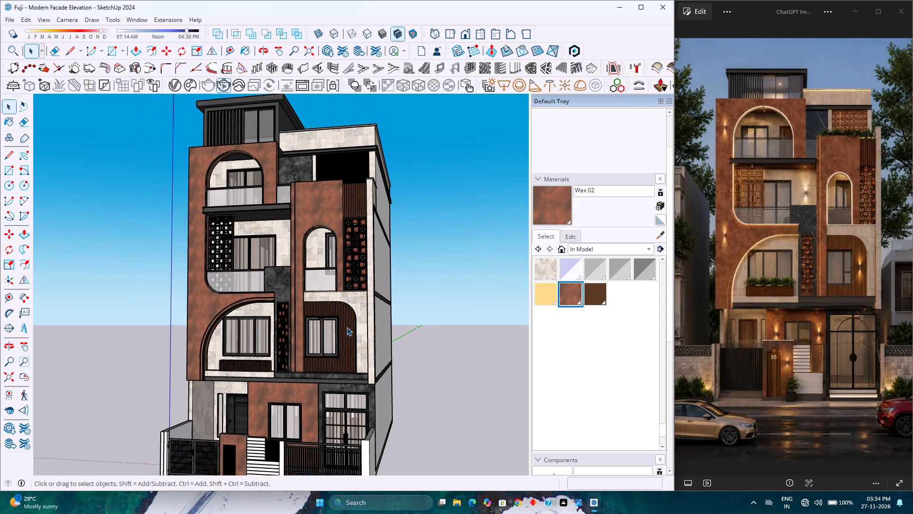
scroll(347, 327, "down", 1)
scroll(347, 327, "up", 3)
scroll(347, 327, "down", 3)
scroll(347, 327, "up", 2)
scroll(347, 327, "down", 3)
scroll(347, 327, "up", 4)
scroll(347, 327, "down", 4)
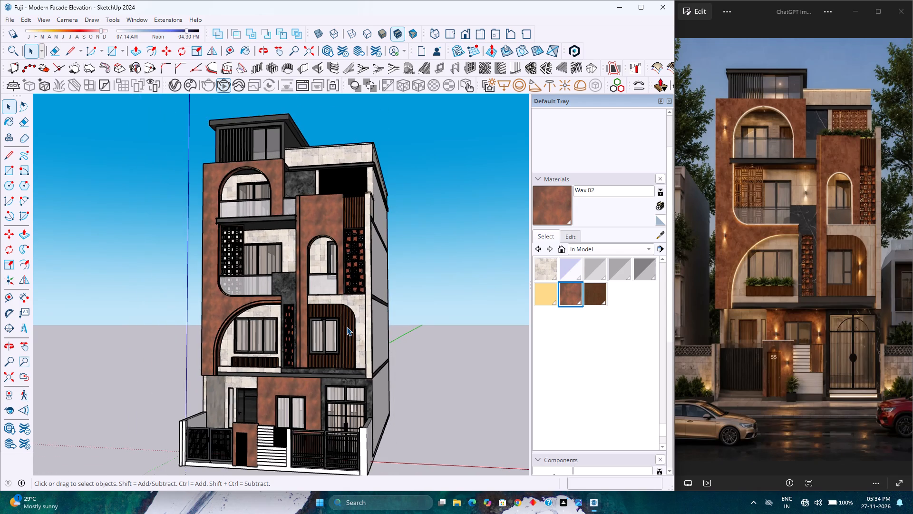
scroll(347, 327, "up", 3)
scroll(347, 327, "down", 6)
scroll(347, 327, "up", 3)
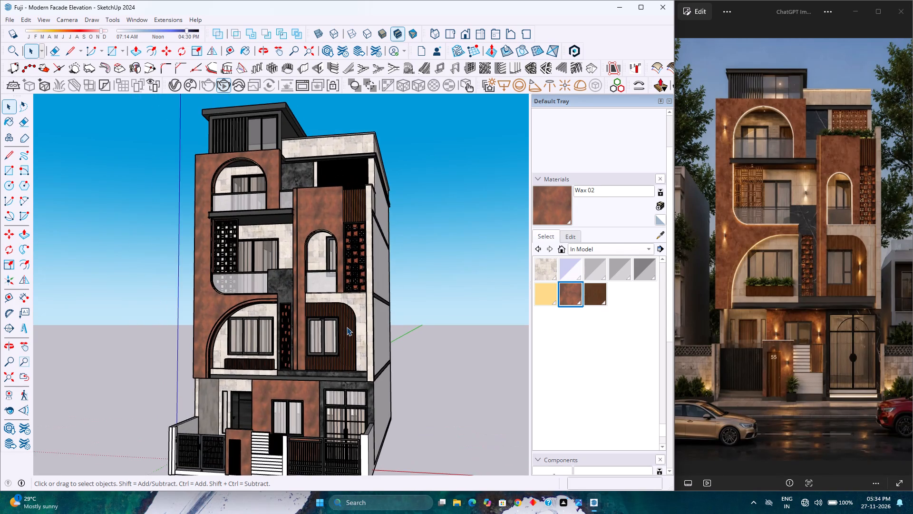
scroll(347, 327, "up", 4)
scroll(347, 327, "down", 10)
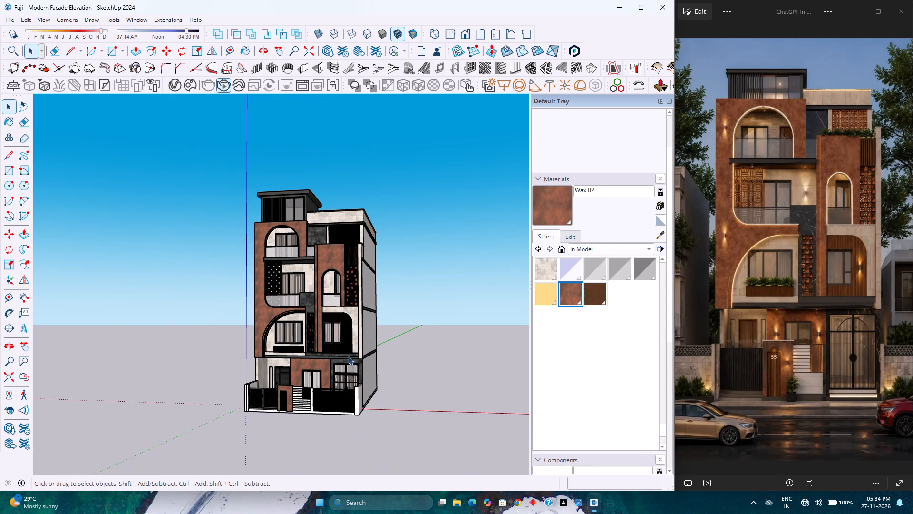
scroll(331, 376, "up", 3)
middle_click_drag(331, 372, 427, 362)
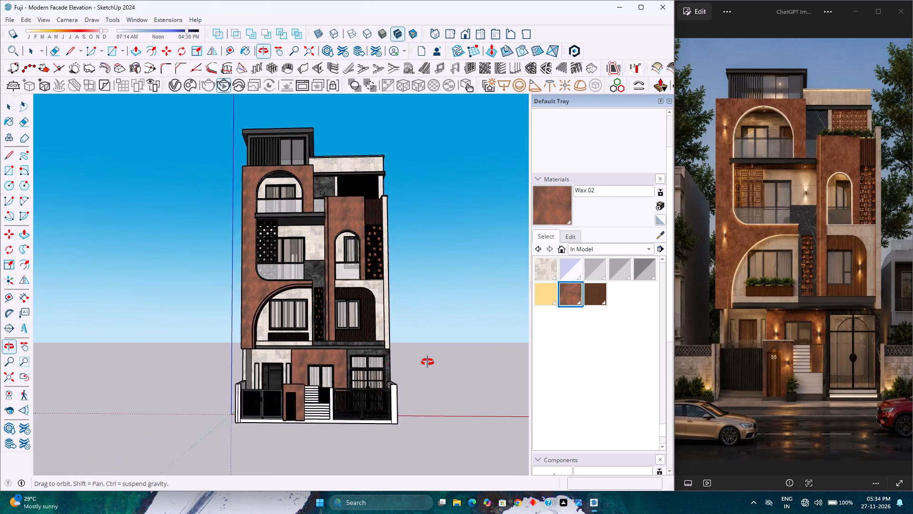
middle_click_drag(427, 362, 368, 367)
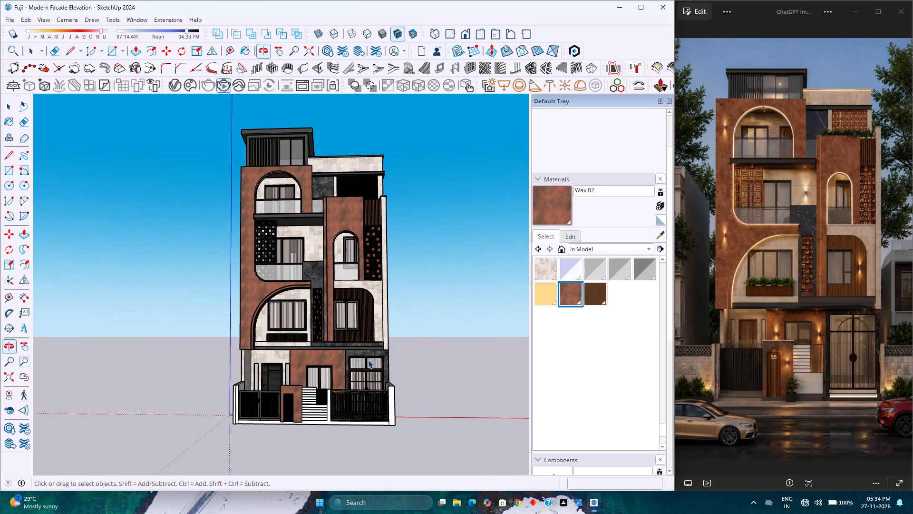
scroll(357, 345, "up", 3)
scroll(357, 345, "down", 3)
scroll(357, 345, "up", 2)
scroll(357, 345, "down", 2)
scroll(357, 345, "up", 2)
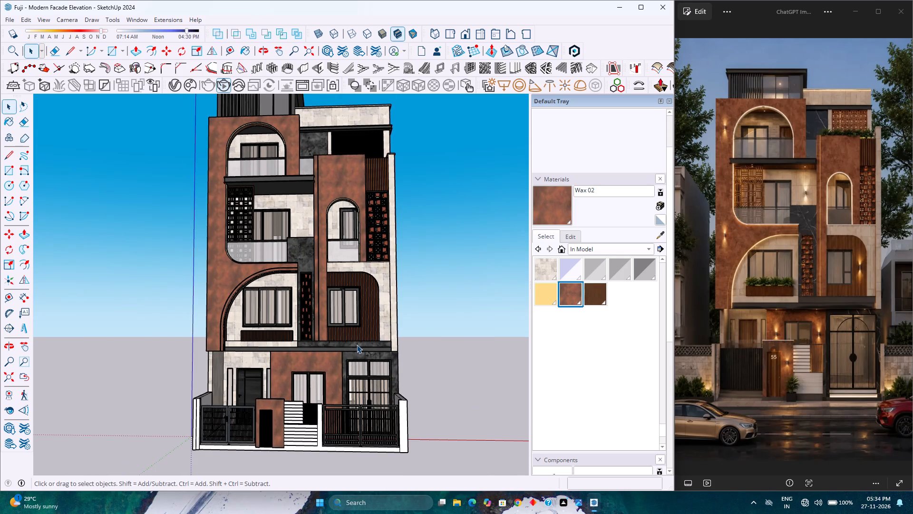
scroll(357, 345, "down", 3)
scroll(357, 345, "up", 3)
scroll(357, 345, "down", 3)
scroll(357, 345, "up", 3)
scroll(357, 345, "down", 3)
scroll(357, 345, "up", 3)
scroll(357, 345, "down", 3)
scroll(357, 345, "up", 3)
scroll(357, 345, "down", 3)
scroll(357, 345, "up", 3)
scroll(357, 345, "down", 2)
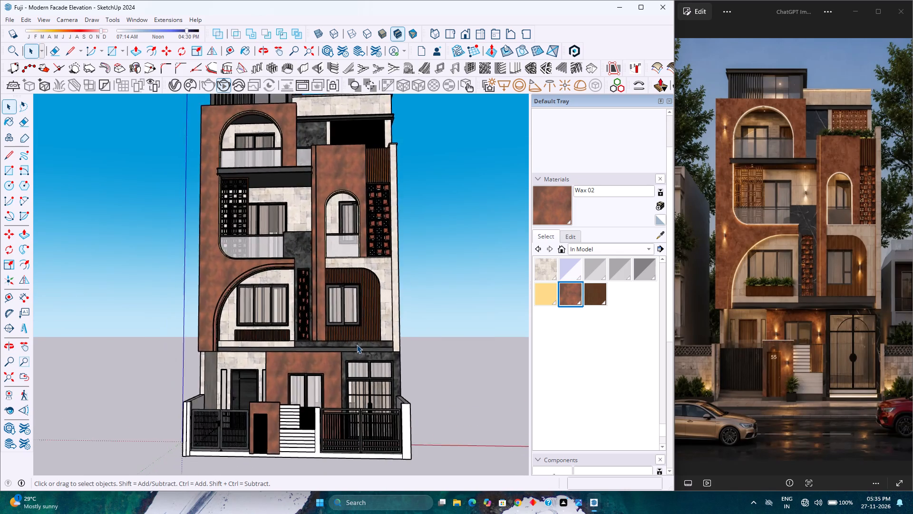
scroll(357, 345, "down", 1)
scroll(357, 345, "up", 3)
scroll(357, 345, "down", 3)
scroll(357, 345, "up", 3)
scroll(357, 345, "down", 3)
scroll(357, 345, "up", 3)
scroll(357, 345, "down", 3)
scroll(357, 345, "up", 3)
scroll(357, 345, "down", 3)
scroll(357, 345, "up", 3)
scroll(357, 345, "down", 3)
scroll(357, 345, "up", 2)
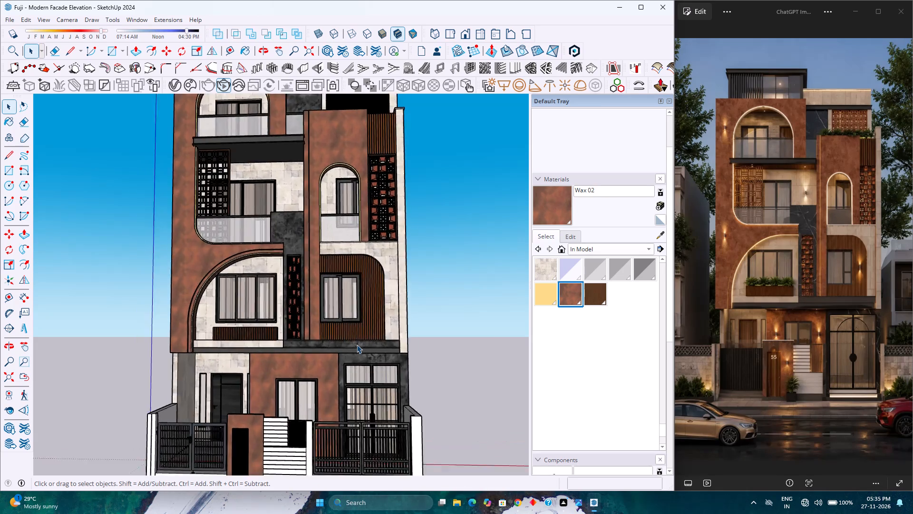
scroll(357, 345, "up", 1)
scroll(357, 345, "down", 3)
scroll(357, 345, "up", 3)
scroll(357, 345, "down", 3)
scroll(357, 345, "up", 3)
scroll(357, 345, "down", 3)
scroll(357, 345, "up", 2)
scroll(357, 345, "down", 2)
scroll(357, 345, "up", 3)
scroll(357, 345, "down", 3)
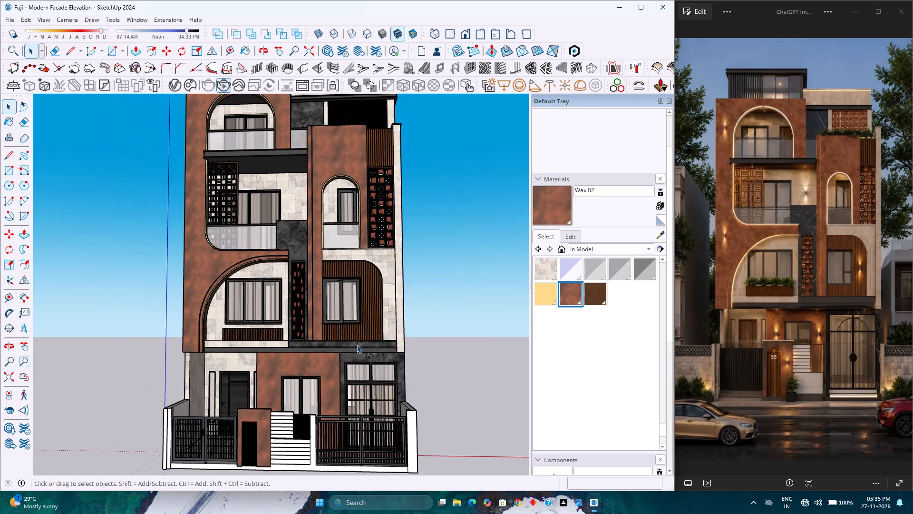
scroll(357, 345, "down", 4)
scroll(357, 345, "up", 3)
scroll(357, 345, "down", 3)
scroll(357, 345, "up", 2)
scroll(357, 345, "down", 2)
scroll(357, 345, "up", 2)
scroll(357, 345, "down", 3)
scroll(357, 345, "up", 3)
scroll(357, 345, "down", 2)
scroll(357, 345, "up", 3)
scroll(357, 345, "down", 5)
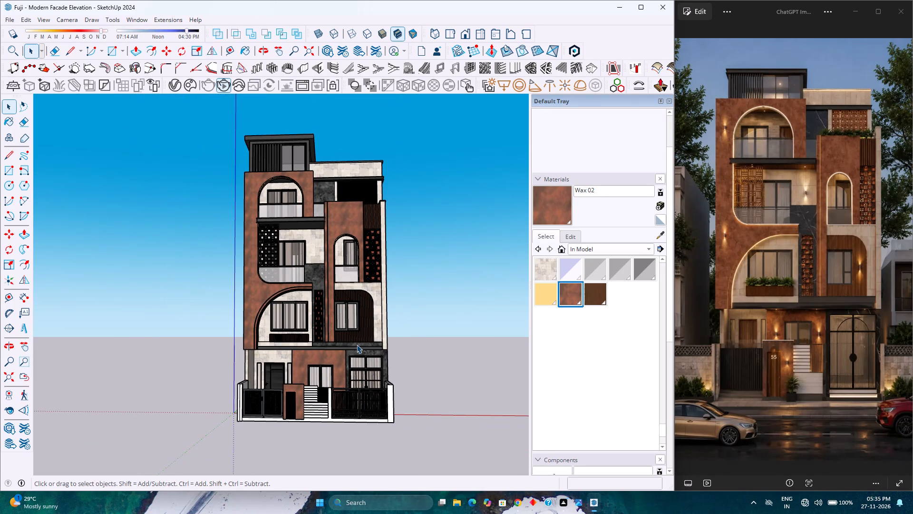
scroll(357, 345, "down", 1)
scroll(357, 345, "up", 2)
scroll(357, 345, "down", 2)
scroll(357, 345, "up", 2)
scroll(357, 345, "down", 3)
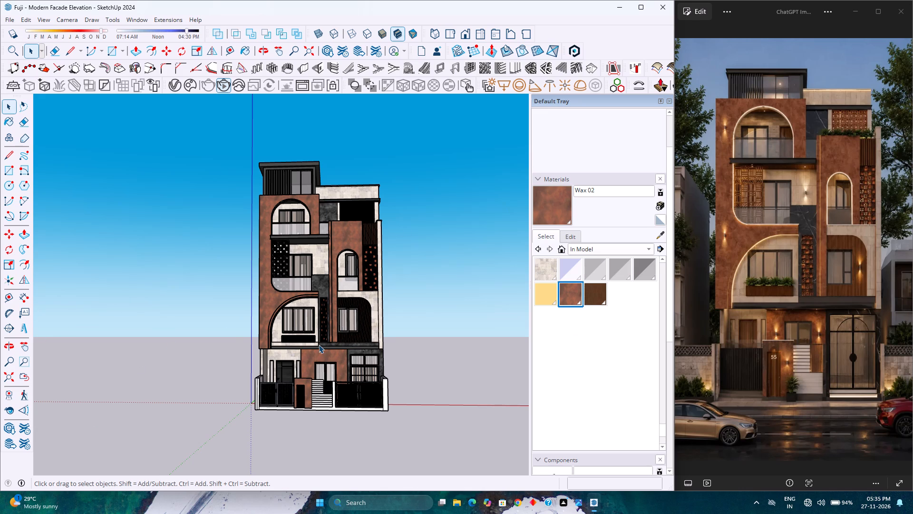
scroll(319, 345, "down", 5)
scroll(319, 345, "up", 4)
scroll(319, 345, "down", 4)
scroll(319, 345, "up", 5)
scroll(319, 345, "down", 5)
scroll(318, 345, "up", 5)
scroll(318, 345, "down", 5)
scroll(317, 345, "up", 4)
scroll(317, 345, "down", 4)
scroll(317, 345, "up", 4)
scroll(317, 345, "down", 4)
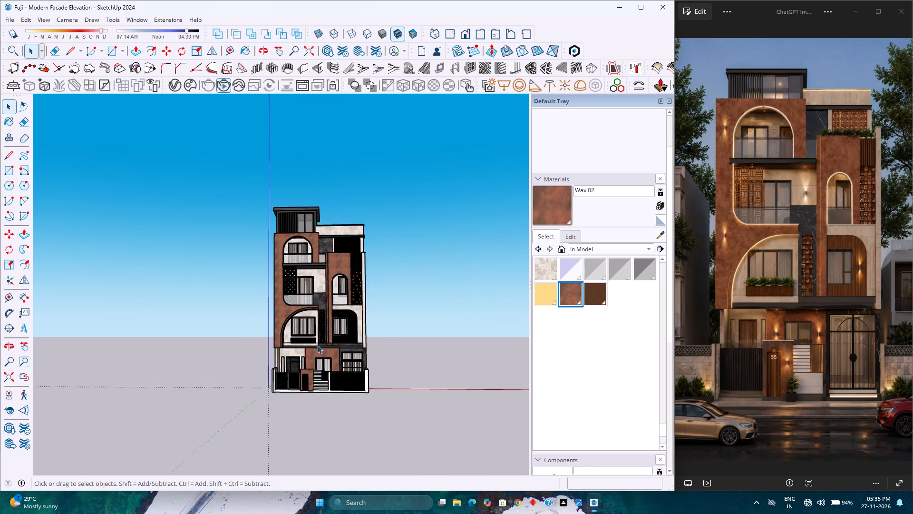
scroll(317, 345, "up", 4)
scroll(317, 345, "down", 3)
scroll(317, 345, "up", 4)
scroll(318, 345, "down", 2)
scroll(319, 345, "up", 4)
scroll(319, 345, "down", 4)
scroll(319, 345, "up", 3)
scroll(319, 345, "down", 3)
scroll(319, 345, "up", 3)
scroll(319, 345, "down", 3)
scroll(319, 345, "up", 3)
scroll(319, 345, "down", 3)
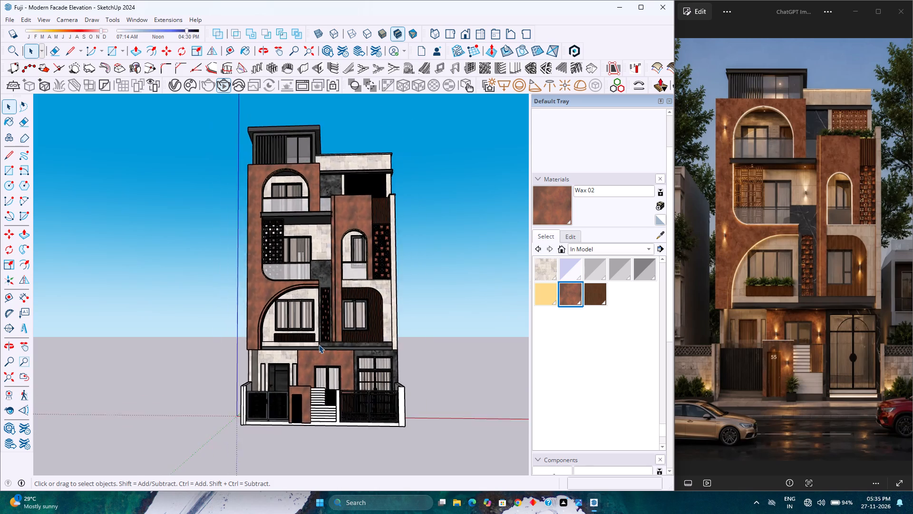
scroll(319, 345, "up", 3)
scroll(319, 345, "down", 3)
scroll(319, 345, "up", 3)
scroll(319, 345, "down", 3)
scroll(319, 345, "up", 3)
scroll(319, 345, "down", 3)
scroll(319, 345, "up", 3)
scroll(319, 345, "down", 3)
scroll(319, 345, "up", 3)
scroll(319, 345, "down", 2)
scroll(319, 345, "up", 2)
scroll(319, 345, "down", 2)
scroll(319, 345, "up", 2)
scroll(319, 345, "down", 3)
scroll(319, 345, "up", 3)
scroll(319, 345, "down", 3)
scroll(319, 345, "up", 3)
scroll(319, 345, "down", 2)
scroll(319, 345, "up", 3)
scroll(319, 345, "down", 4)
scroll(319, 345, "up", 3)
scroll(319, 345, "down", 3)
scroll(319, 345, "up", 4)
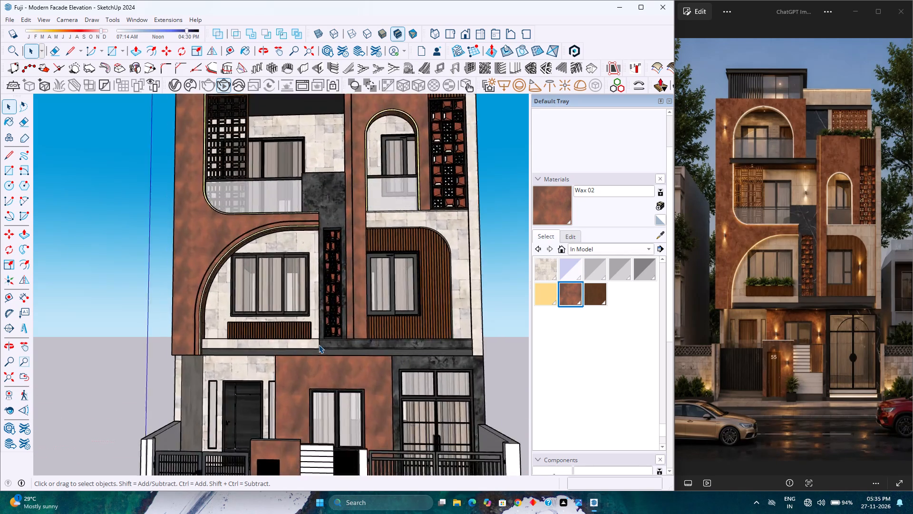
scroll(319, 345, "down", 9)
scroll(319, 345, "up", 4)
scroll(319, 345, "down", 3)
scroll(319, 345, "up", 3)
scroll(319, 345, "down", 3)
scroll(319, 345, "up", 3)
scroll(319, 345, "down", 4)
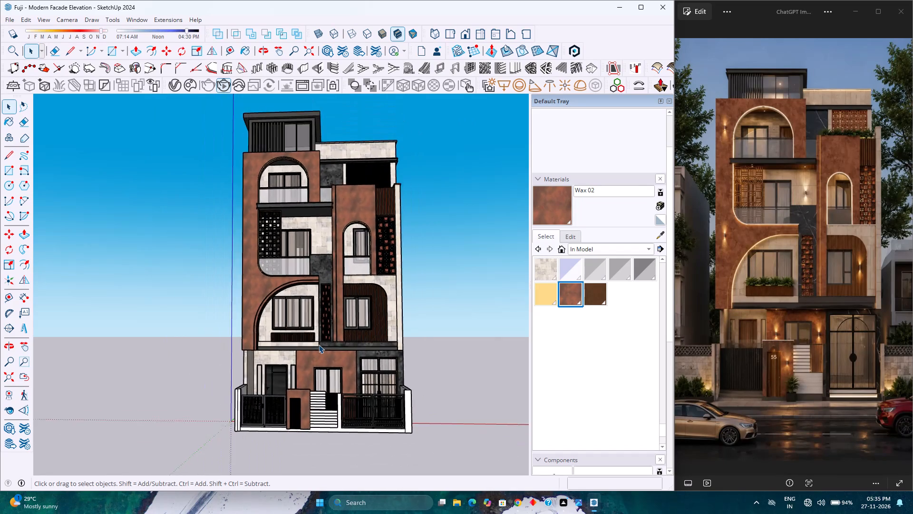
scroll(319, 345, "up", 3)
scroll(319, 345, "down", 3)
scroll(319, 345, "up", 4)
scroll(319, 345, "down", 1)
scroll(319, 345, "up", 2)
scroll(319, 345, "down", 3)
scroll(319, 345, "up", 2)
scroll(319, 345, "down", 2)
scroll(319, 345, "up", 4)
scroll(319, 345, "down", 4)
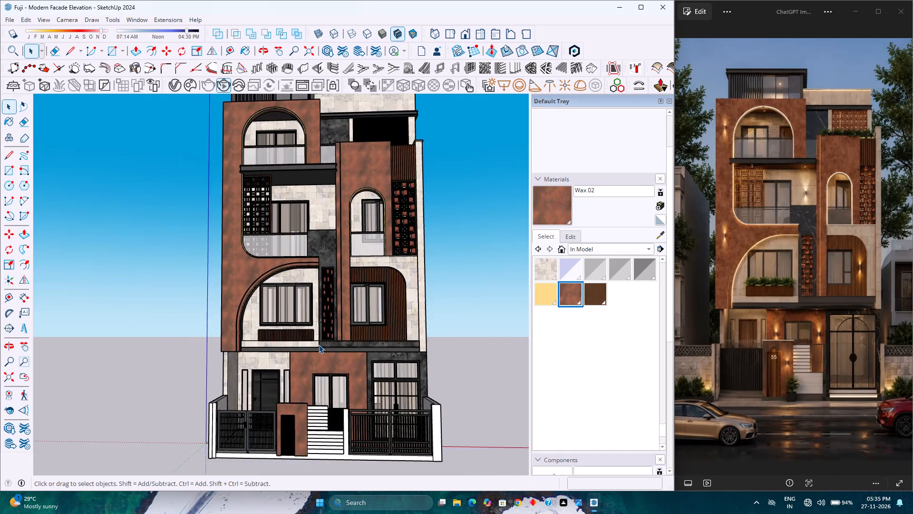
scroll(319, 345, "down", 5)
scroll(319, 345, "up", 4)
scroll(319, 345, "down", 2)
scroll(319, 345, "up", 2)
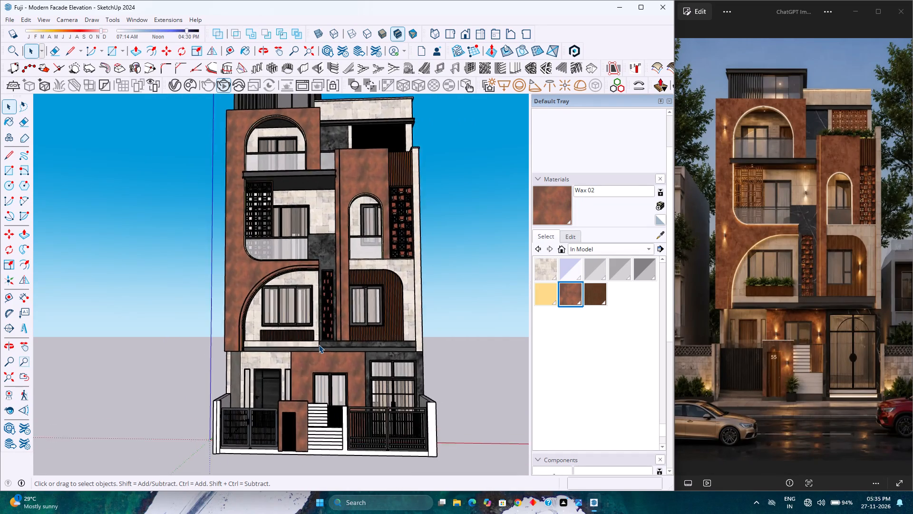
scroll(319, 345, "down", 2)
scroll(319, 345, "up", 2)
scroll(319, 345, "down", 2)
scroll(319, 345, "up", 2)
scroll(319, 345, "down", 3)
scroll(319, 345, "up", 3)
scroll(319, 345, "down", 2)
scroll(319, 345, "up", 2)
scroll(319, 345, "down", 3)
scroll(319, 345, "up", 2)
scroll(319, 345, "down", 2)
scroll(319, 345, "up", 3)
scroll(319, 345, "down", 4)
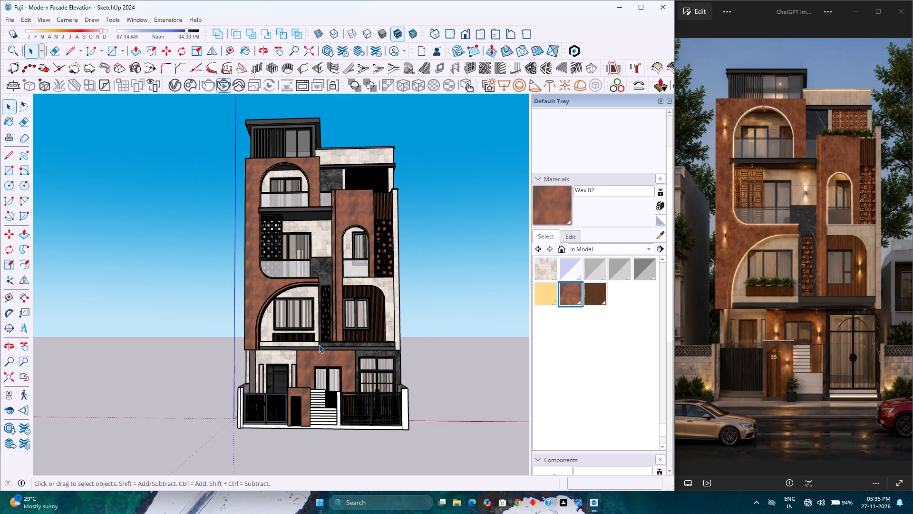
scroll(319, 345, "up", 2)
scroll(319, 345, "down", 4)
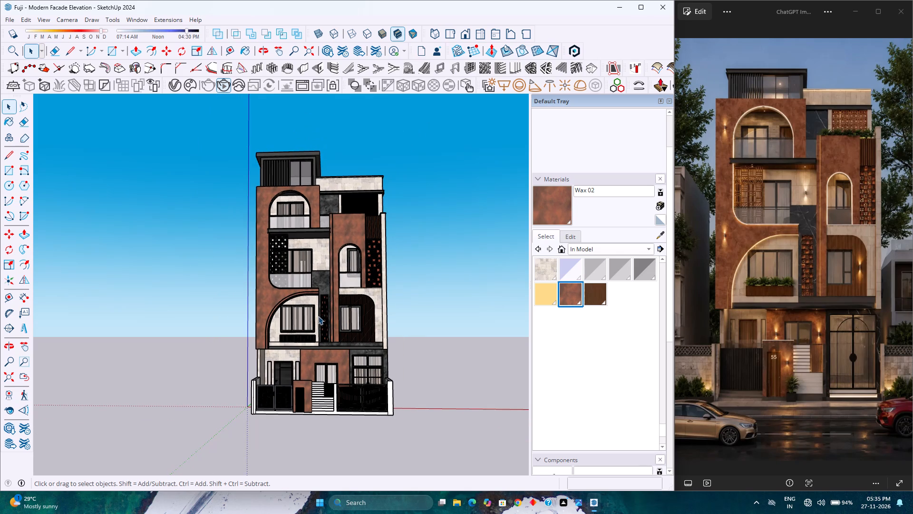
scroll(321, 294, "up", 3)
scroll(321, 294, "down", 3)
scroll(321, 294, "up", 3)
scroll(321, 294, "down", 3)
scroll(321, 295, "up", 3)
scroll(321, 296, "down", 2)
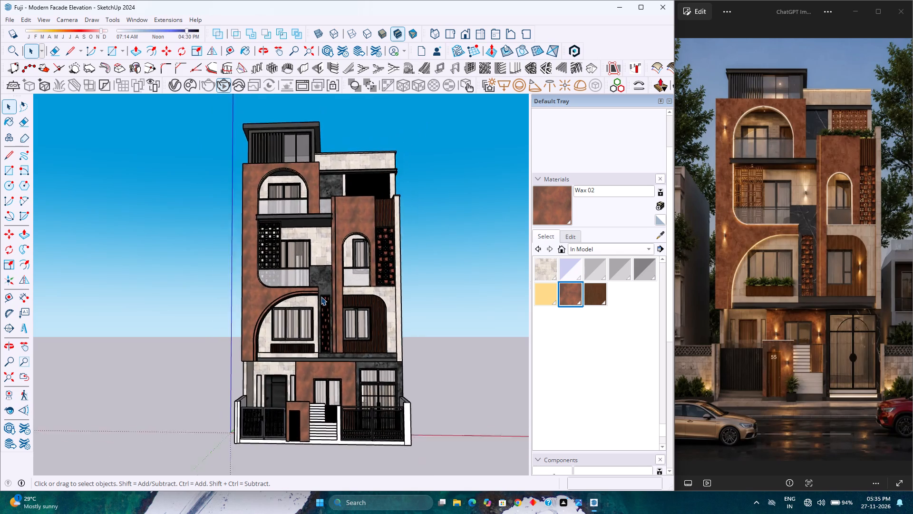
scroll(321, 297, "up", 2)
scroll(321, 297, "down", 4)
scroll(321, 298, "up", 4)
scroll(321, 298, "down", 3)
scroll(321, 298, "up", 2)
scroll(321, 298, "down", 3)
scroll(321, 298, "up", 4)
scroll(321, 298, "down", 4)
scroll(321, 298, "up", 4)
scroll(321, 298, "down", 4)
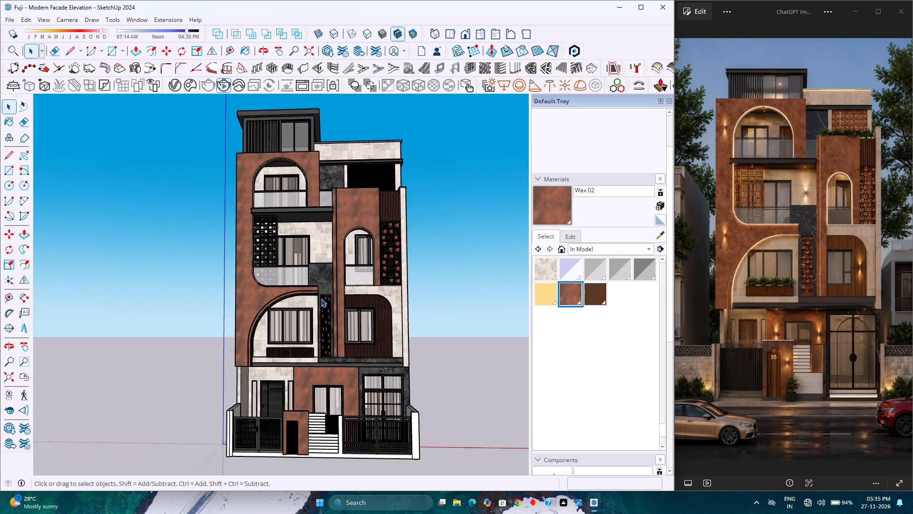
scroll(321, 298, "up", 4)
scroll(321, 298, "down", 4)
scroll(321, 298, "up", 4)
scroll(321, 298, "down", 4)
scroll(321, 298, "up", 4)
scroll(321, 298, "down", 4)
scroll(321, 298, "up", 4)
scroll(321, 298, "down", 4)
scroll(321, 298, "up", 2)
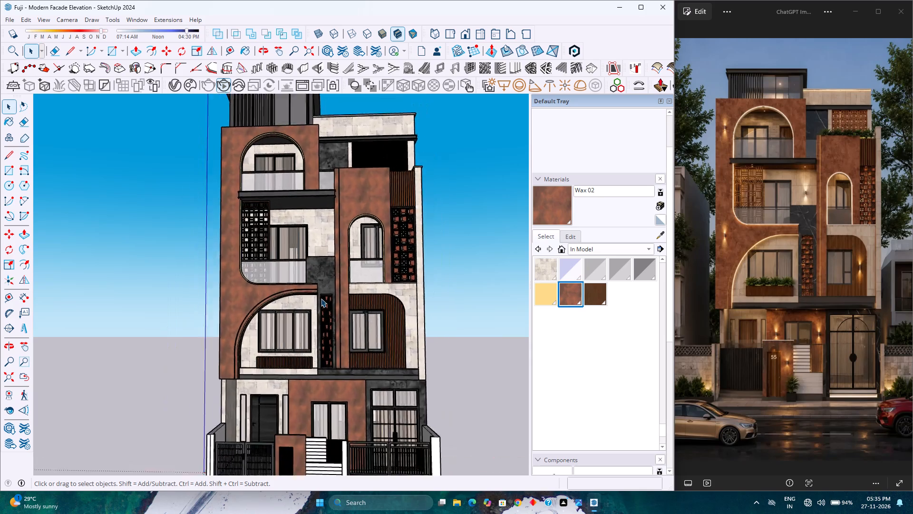
Show the whole building from the standard front view, fitted to the drawing area, to check it against the reference image.
scroll(321, 298, "up", 2)
scroll(321, 298, "down", 7)
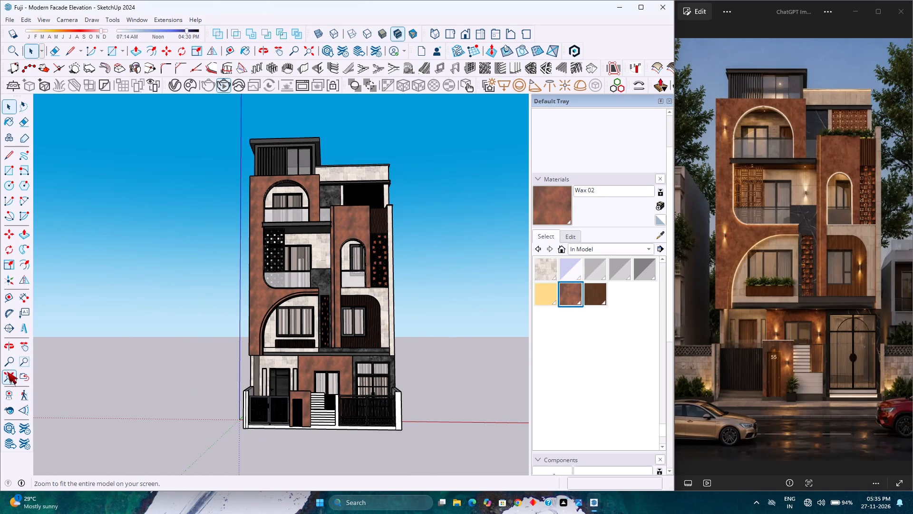
left_click(5, 374)
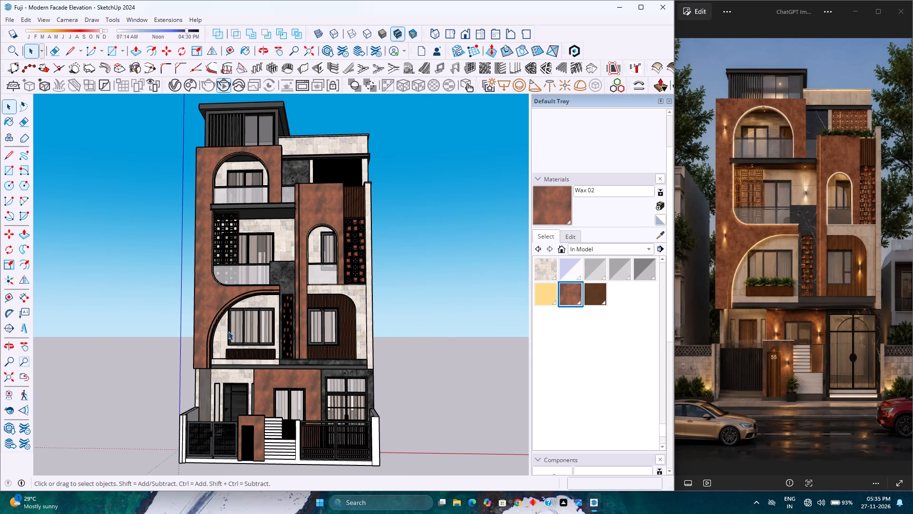
left_click(470, 40)
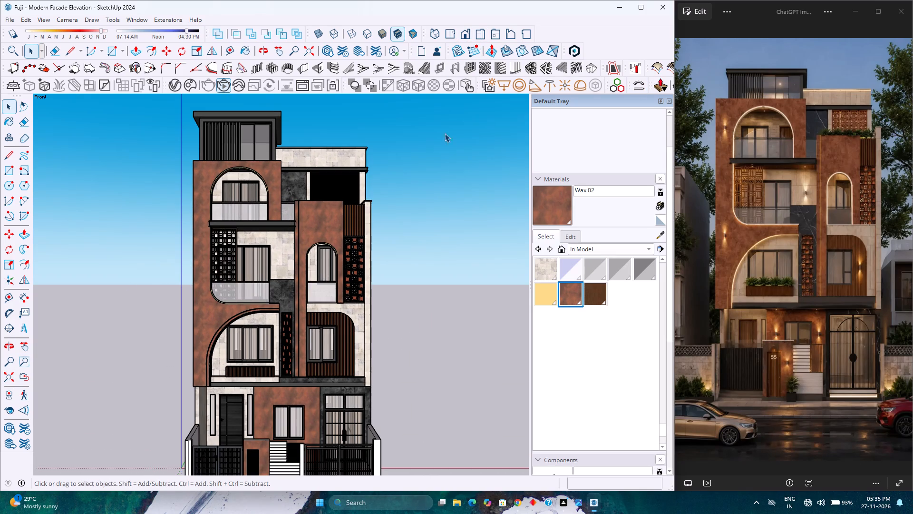
left_click(14, 377)
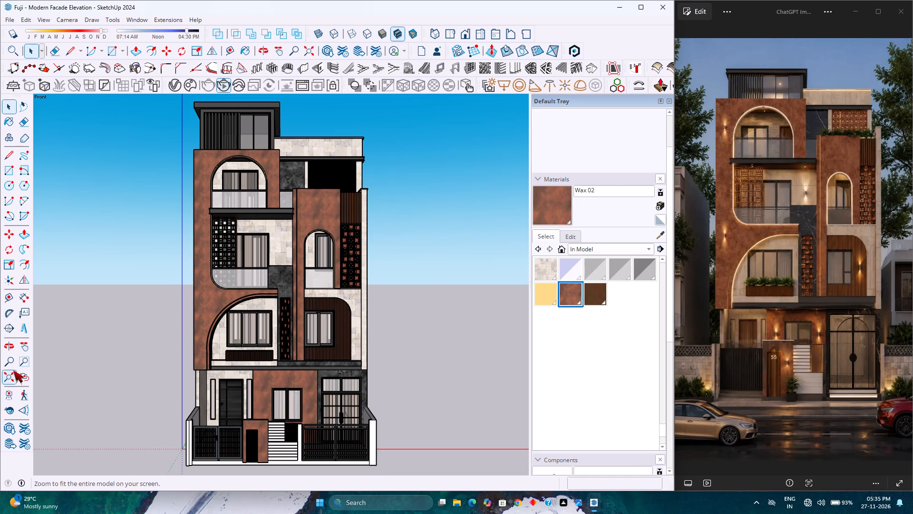
left_click(7, 374)
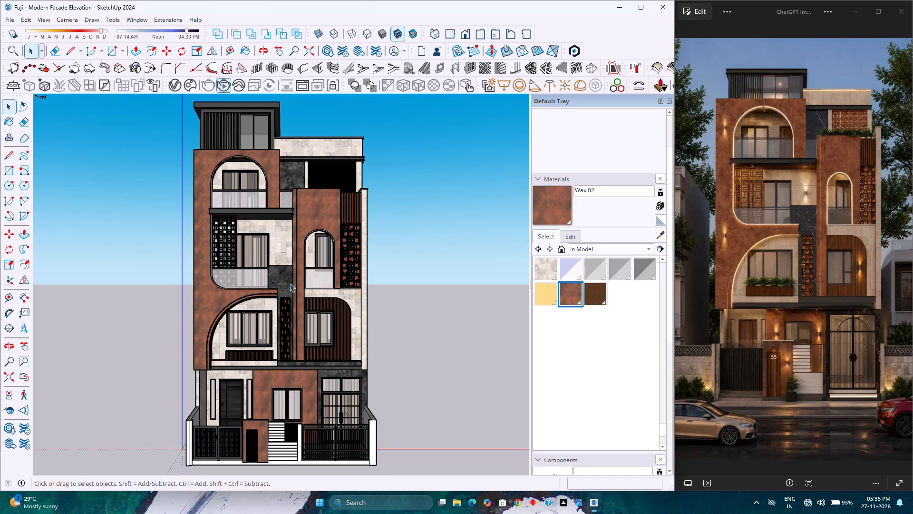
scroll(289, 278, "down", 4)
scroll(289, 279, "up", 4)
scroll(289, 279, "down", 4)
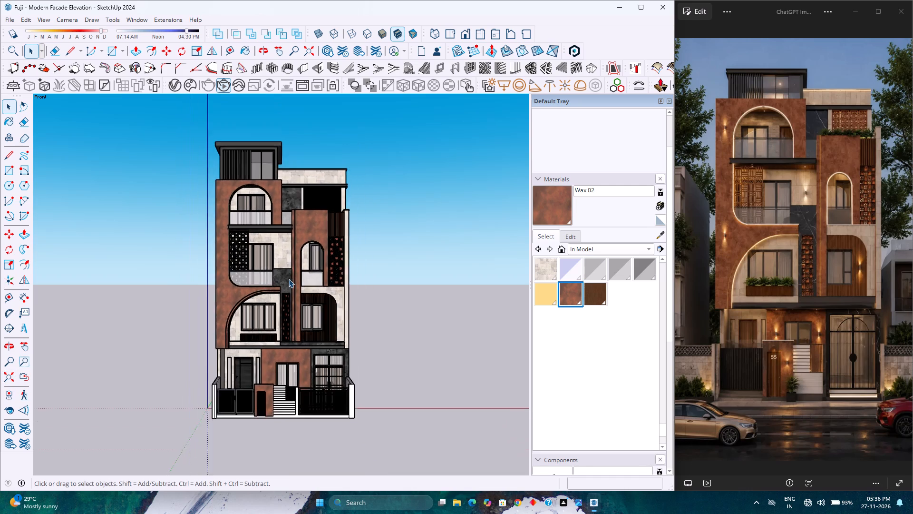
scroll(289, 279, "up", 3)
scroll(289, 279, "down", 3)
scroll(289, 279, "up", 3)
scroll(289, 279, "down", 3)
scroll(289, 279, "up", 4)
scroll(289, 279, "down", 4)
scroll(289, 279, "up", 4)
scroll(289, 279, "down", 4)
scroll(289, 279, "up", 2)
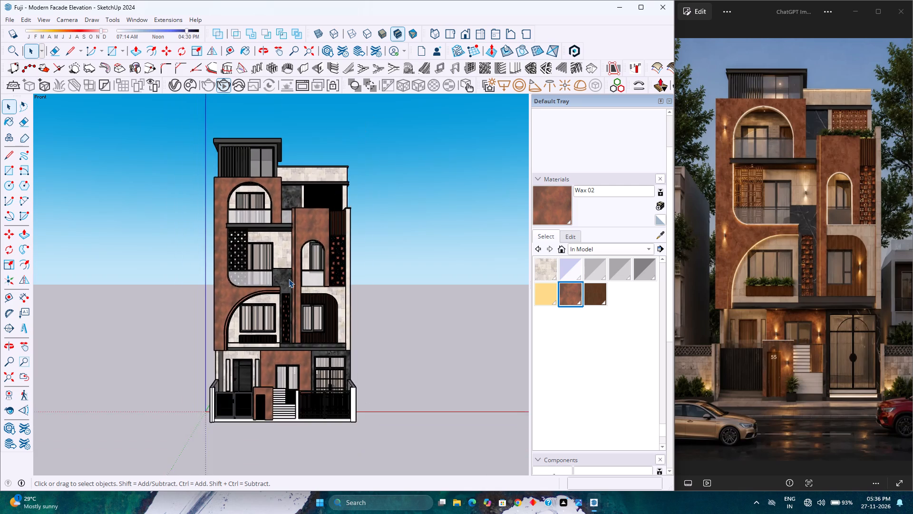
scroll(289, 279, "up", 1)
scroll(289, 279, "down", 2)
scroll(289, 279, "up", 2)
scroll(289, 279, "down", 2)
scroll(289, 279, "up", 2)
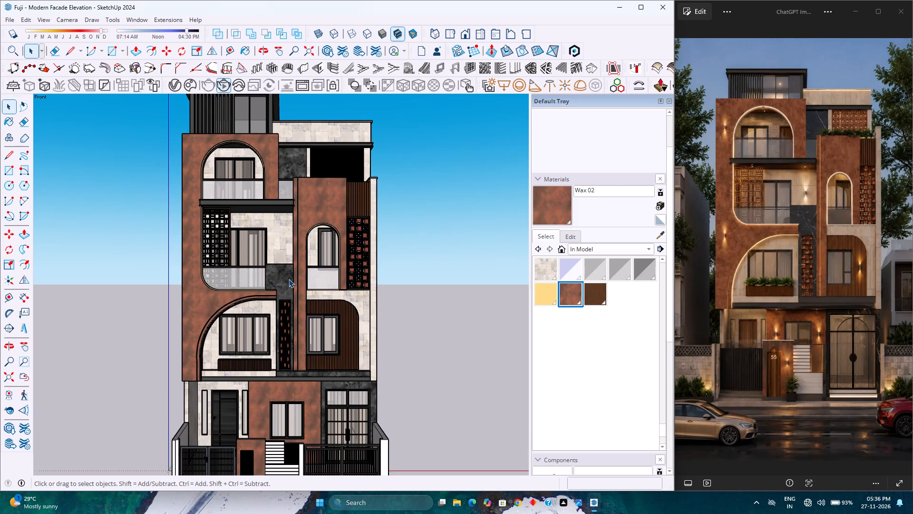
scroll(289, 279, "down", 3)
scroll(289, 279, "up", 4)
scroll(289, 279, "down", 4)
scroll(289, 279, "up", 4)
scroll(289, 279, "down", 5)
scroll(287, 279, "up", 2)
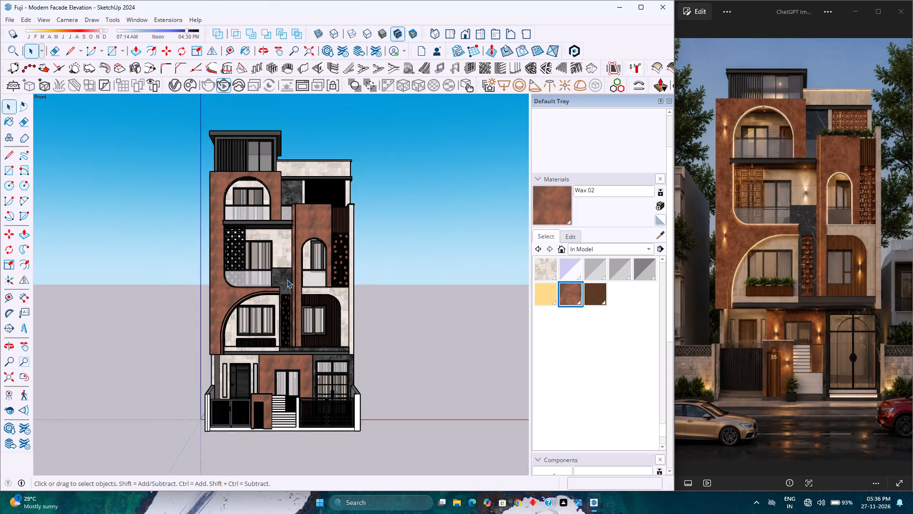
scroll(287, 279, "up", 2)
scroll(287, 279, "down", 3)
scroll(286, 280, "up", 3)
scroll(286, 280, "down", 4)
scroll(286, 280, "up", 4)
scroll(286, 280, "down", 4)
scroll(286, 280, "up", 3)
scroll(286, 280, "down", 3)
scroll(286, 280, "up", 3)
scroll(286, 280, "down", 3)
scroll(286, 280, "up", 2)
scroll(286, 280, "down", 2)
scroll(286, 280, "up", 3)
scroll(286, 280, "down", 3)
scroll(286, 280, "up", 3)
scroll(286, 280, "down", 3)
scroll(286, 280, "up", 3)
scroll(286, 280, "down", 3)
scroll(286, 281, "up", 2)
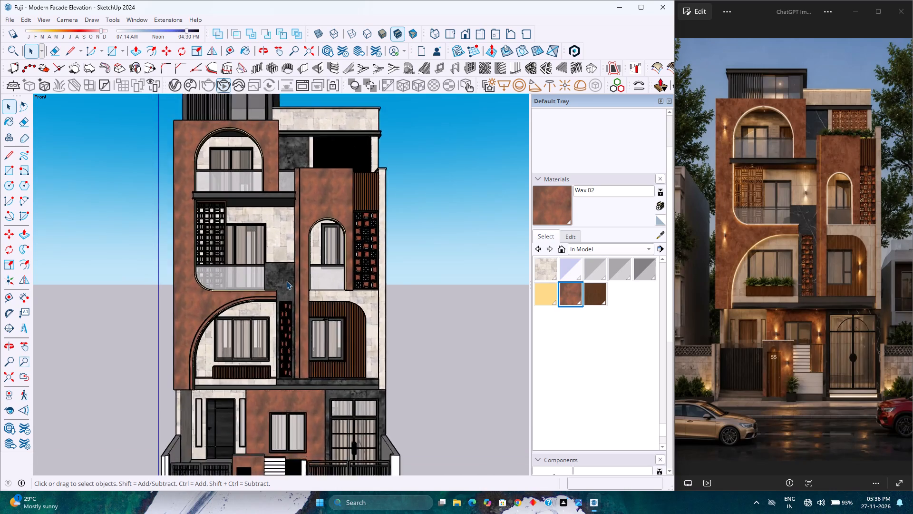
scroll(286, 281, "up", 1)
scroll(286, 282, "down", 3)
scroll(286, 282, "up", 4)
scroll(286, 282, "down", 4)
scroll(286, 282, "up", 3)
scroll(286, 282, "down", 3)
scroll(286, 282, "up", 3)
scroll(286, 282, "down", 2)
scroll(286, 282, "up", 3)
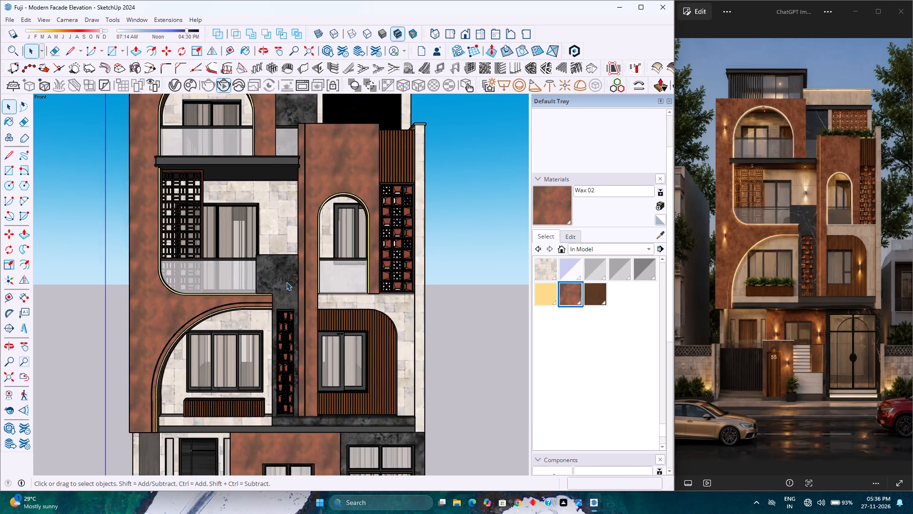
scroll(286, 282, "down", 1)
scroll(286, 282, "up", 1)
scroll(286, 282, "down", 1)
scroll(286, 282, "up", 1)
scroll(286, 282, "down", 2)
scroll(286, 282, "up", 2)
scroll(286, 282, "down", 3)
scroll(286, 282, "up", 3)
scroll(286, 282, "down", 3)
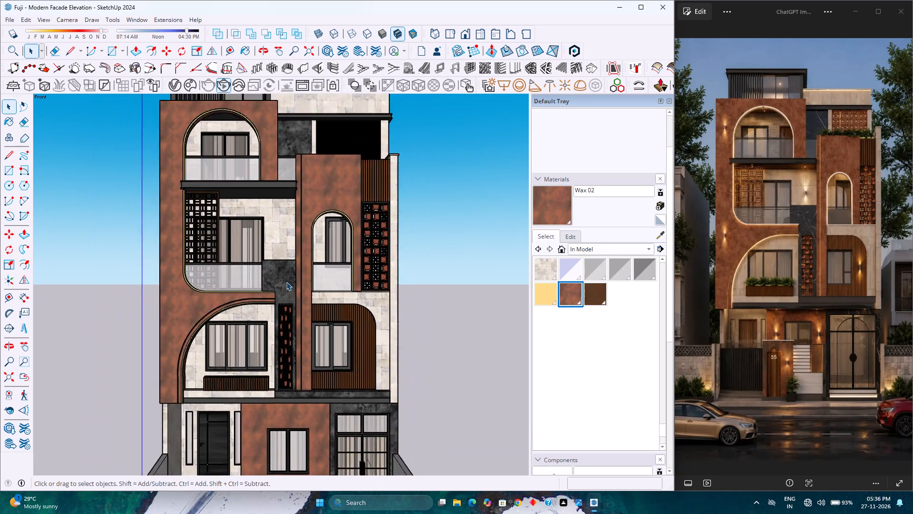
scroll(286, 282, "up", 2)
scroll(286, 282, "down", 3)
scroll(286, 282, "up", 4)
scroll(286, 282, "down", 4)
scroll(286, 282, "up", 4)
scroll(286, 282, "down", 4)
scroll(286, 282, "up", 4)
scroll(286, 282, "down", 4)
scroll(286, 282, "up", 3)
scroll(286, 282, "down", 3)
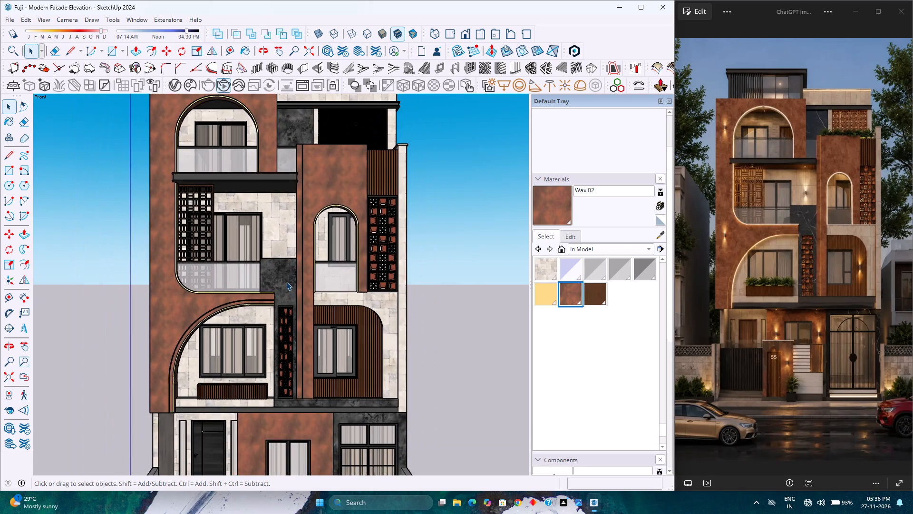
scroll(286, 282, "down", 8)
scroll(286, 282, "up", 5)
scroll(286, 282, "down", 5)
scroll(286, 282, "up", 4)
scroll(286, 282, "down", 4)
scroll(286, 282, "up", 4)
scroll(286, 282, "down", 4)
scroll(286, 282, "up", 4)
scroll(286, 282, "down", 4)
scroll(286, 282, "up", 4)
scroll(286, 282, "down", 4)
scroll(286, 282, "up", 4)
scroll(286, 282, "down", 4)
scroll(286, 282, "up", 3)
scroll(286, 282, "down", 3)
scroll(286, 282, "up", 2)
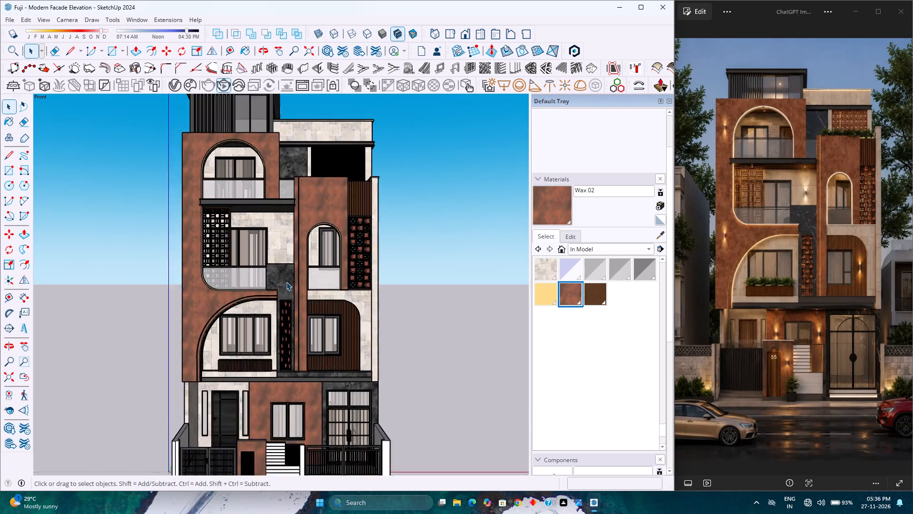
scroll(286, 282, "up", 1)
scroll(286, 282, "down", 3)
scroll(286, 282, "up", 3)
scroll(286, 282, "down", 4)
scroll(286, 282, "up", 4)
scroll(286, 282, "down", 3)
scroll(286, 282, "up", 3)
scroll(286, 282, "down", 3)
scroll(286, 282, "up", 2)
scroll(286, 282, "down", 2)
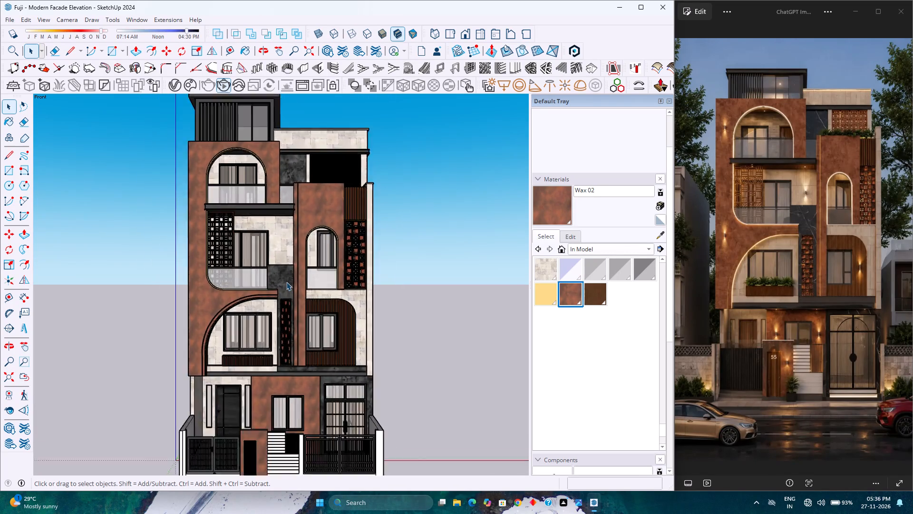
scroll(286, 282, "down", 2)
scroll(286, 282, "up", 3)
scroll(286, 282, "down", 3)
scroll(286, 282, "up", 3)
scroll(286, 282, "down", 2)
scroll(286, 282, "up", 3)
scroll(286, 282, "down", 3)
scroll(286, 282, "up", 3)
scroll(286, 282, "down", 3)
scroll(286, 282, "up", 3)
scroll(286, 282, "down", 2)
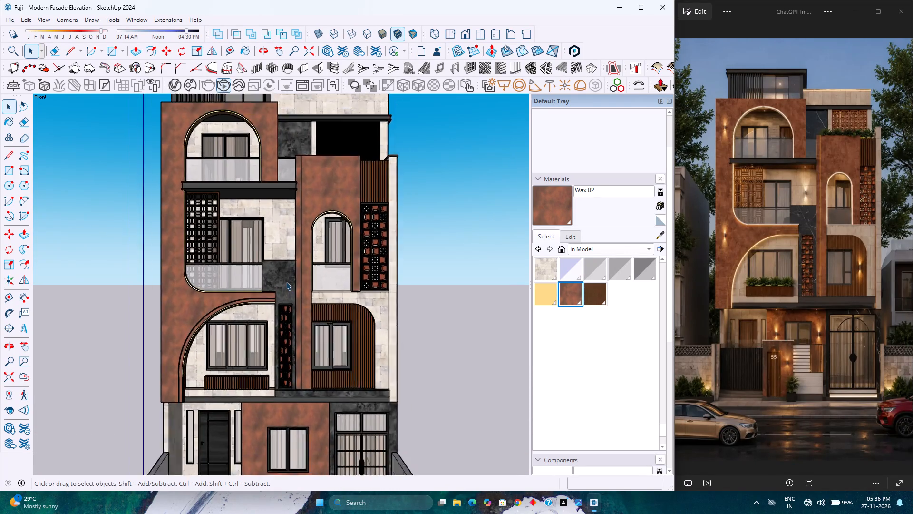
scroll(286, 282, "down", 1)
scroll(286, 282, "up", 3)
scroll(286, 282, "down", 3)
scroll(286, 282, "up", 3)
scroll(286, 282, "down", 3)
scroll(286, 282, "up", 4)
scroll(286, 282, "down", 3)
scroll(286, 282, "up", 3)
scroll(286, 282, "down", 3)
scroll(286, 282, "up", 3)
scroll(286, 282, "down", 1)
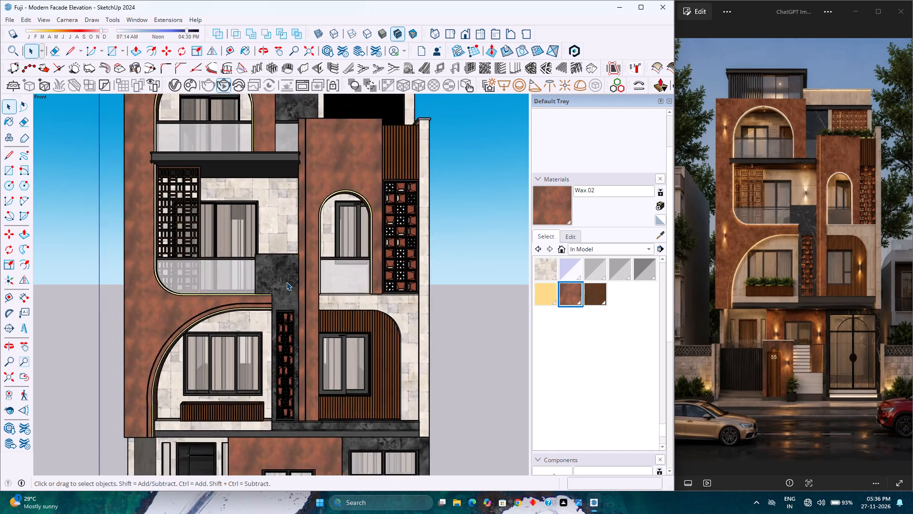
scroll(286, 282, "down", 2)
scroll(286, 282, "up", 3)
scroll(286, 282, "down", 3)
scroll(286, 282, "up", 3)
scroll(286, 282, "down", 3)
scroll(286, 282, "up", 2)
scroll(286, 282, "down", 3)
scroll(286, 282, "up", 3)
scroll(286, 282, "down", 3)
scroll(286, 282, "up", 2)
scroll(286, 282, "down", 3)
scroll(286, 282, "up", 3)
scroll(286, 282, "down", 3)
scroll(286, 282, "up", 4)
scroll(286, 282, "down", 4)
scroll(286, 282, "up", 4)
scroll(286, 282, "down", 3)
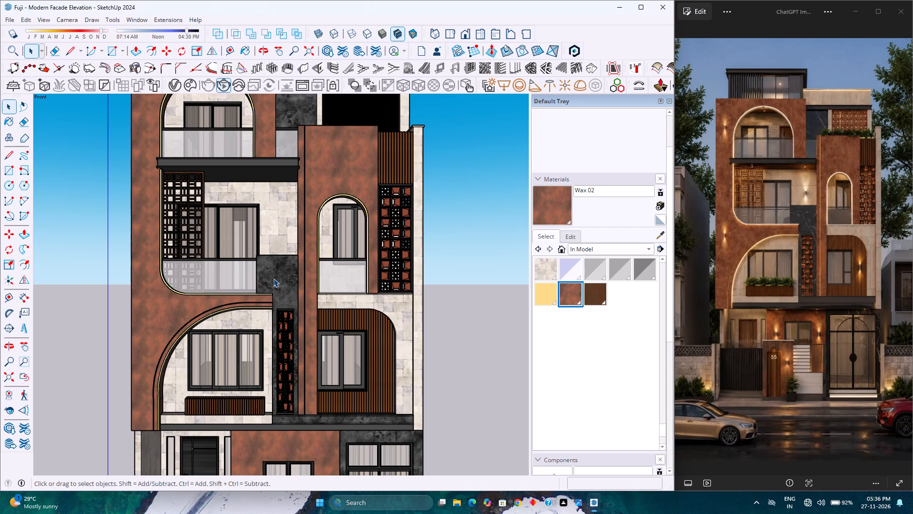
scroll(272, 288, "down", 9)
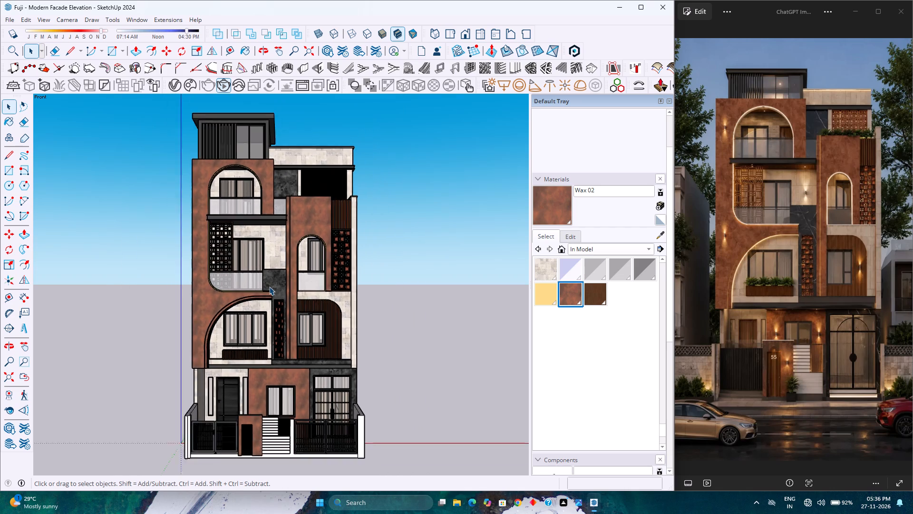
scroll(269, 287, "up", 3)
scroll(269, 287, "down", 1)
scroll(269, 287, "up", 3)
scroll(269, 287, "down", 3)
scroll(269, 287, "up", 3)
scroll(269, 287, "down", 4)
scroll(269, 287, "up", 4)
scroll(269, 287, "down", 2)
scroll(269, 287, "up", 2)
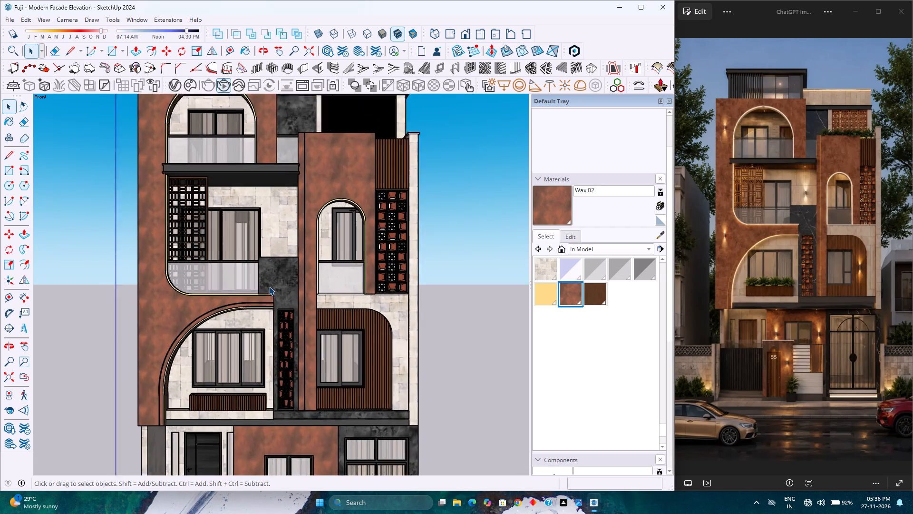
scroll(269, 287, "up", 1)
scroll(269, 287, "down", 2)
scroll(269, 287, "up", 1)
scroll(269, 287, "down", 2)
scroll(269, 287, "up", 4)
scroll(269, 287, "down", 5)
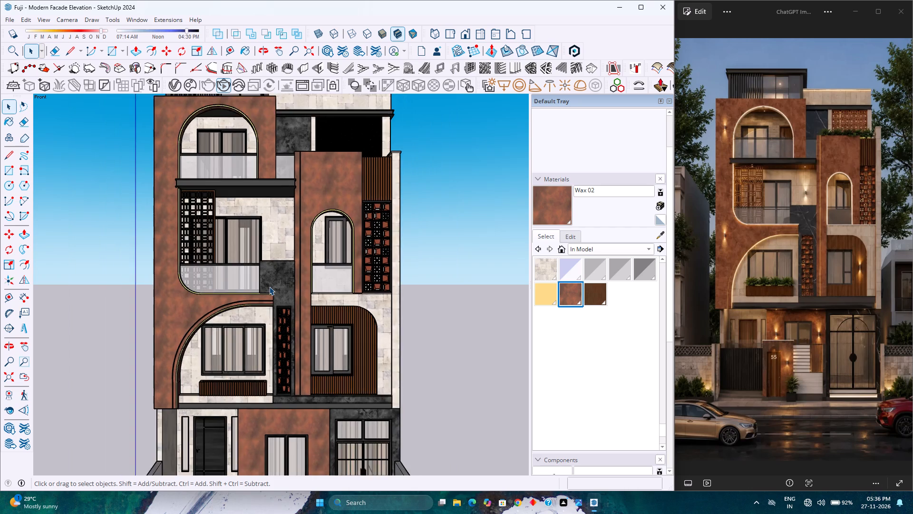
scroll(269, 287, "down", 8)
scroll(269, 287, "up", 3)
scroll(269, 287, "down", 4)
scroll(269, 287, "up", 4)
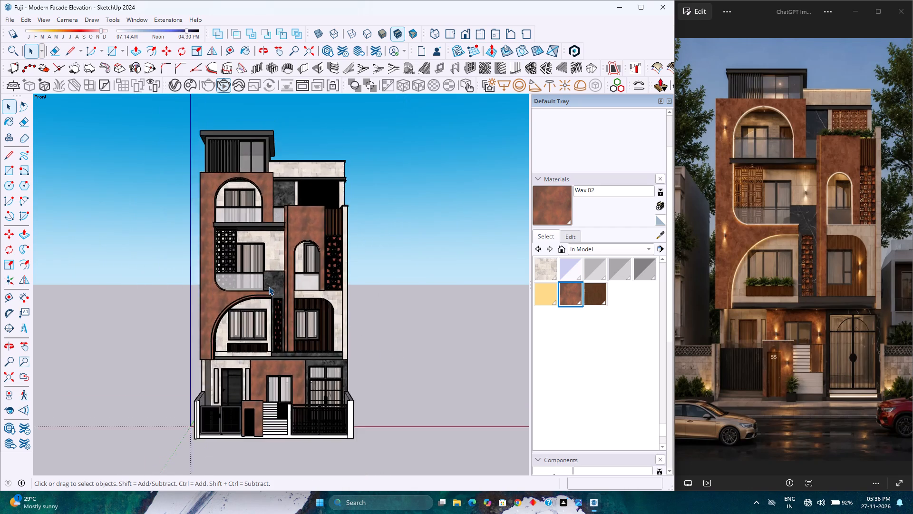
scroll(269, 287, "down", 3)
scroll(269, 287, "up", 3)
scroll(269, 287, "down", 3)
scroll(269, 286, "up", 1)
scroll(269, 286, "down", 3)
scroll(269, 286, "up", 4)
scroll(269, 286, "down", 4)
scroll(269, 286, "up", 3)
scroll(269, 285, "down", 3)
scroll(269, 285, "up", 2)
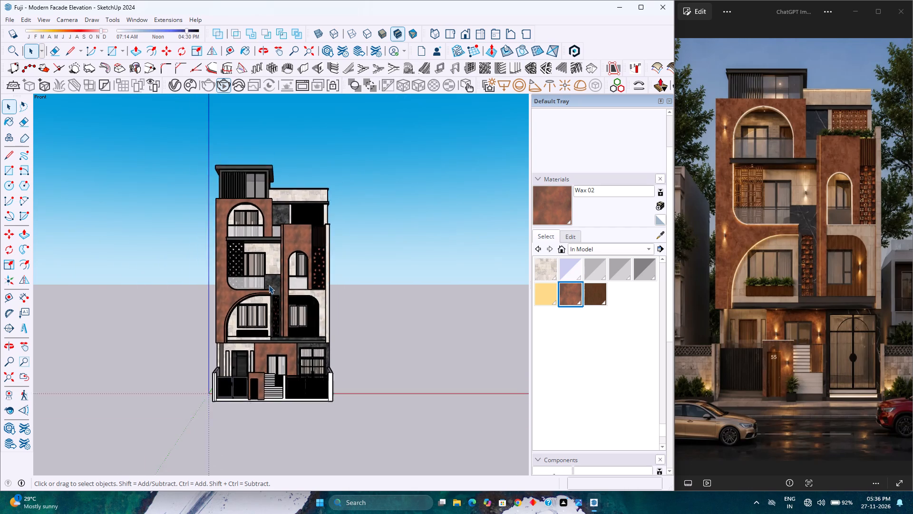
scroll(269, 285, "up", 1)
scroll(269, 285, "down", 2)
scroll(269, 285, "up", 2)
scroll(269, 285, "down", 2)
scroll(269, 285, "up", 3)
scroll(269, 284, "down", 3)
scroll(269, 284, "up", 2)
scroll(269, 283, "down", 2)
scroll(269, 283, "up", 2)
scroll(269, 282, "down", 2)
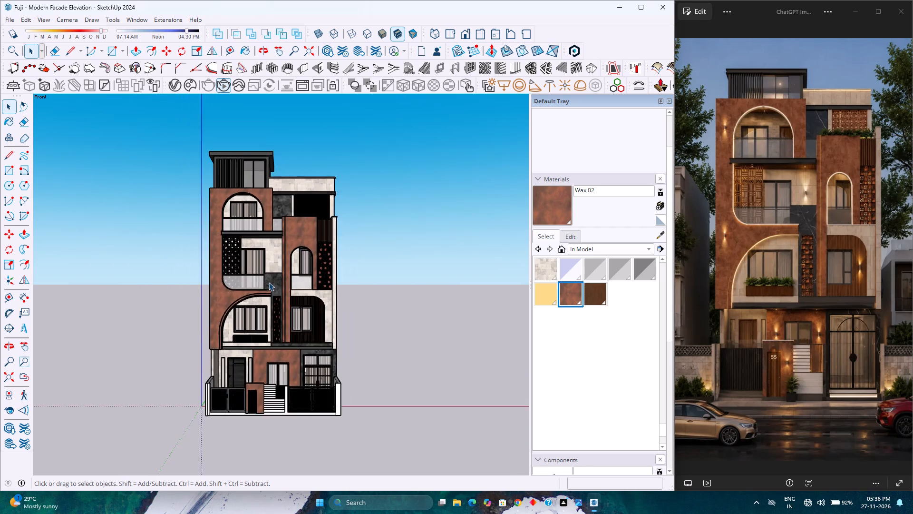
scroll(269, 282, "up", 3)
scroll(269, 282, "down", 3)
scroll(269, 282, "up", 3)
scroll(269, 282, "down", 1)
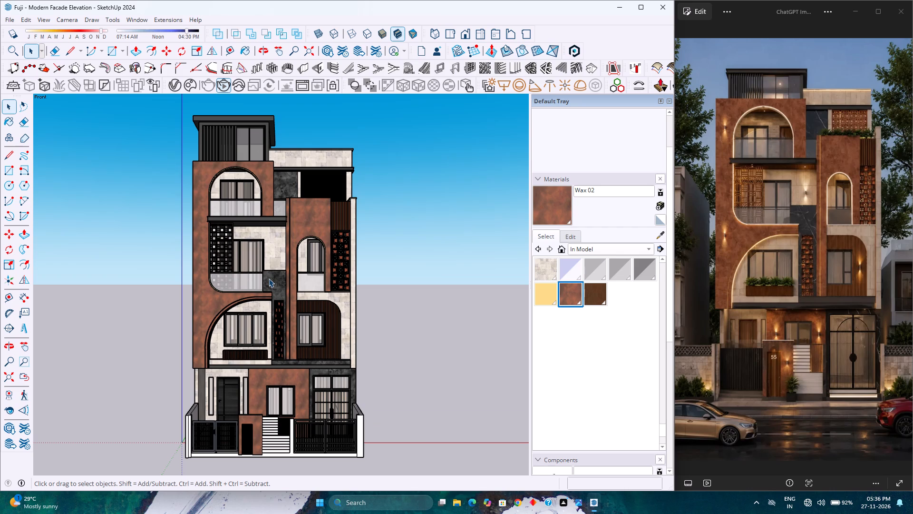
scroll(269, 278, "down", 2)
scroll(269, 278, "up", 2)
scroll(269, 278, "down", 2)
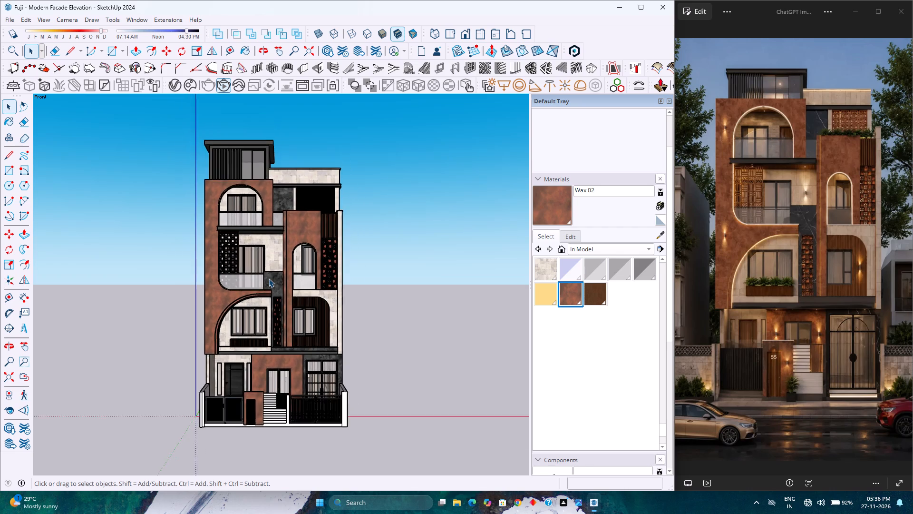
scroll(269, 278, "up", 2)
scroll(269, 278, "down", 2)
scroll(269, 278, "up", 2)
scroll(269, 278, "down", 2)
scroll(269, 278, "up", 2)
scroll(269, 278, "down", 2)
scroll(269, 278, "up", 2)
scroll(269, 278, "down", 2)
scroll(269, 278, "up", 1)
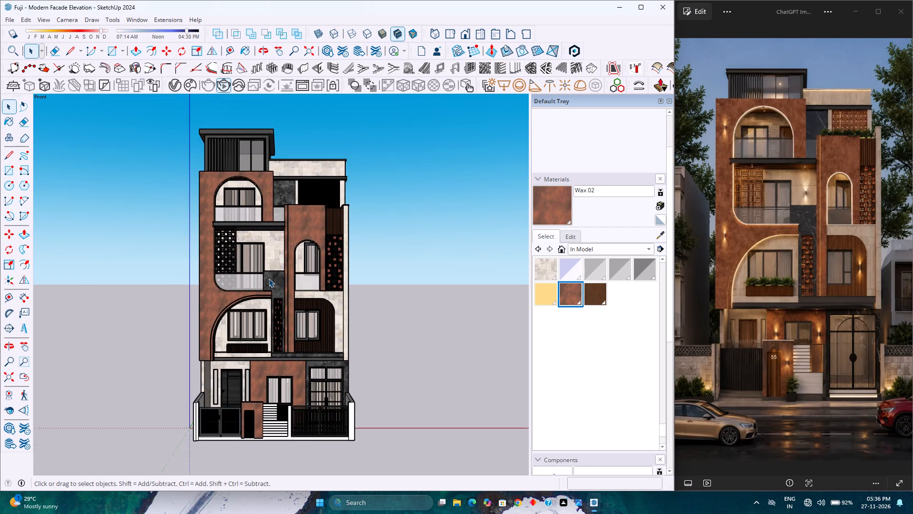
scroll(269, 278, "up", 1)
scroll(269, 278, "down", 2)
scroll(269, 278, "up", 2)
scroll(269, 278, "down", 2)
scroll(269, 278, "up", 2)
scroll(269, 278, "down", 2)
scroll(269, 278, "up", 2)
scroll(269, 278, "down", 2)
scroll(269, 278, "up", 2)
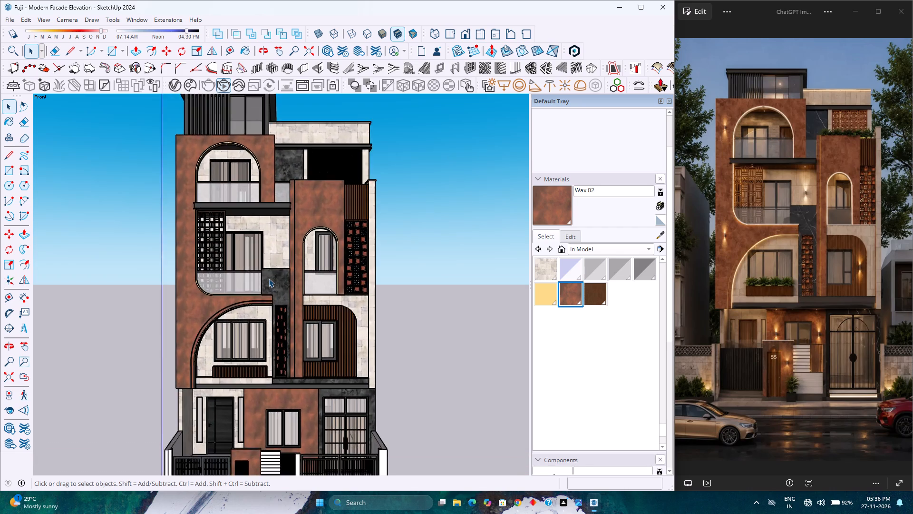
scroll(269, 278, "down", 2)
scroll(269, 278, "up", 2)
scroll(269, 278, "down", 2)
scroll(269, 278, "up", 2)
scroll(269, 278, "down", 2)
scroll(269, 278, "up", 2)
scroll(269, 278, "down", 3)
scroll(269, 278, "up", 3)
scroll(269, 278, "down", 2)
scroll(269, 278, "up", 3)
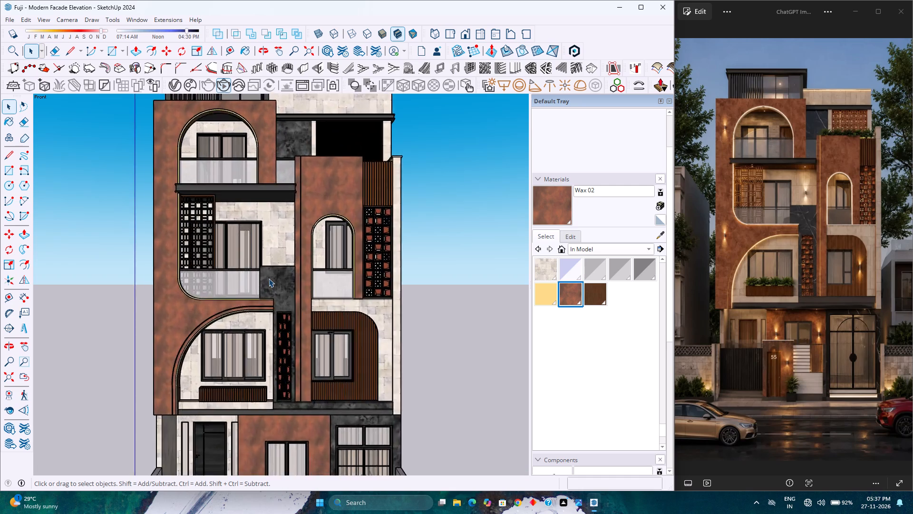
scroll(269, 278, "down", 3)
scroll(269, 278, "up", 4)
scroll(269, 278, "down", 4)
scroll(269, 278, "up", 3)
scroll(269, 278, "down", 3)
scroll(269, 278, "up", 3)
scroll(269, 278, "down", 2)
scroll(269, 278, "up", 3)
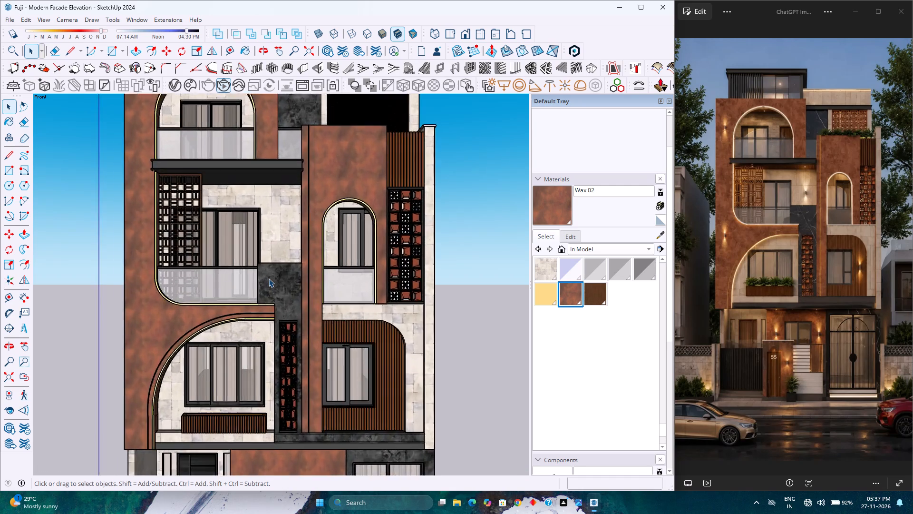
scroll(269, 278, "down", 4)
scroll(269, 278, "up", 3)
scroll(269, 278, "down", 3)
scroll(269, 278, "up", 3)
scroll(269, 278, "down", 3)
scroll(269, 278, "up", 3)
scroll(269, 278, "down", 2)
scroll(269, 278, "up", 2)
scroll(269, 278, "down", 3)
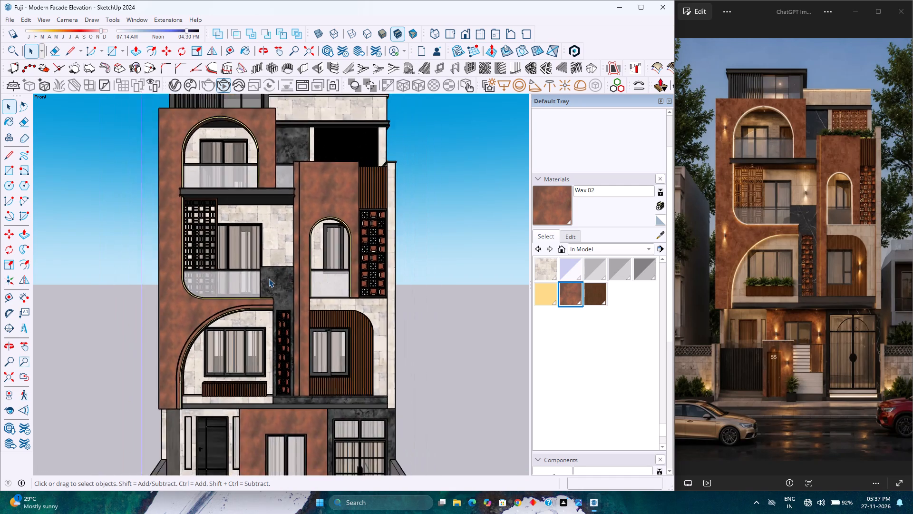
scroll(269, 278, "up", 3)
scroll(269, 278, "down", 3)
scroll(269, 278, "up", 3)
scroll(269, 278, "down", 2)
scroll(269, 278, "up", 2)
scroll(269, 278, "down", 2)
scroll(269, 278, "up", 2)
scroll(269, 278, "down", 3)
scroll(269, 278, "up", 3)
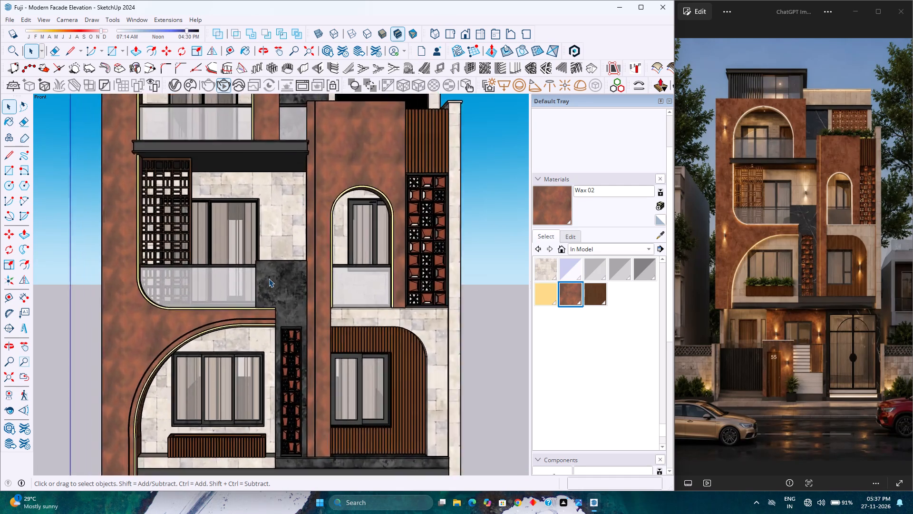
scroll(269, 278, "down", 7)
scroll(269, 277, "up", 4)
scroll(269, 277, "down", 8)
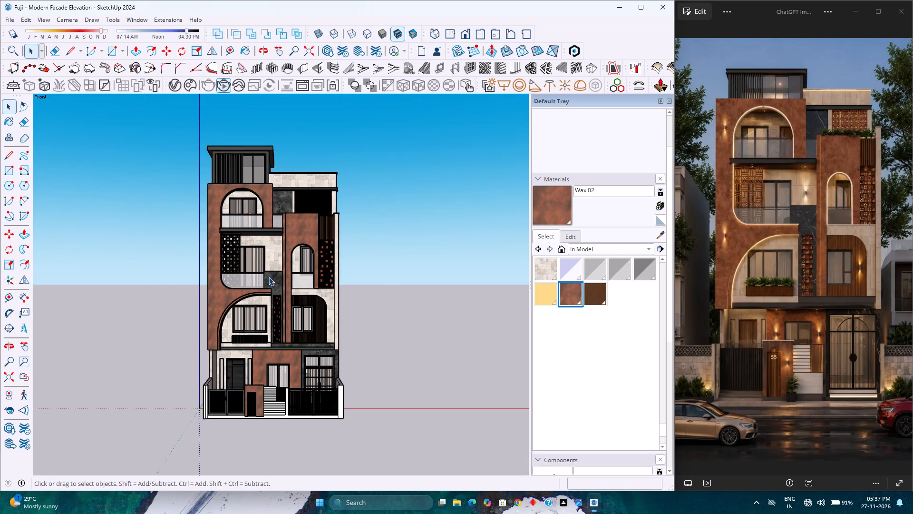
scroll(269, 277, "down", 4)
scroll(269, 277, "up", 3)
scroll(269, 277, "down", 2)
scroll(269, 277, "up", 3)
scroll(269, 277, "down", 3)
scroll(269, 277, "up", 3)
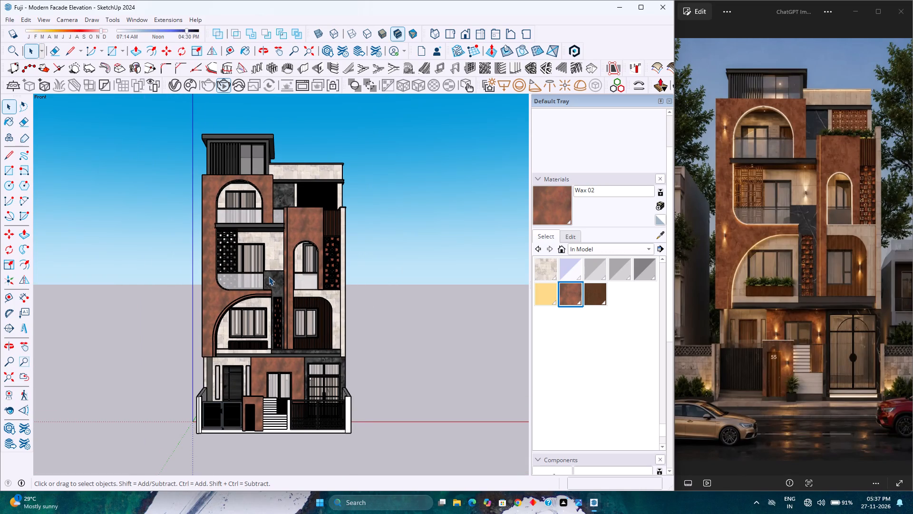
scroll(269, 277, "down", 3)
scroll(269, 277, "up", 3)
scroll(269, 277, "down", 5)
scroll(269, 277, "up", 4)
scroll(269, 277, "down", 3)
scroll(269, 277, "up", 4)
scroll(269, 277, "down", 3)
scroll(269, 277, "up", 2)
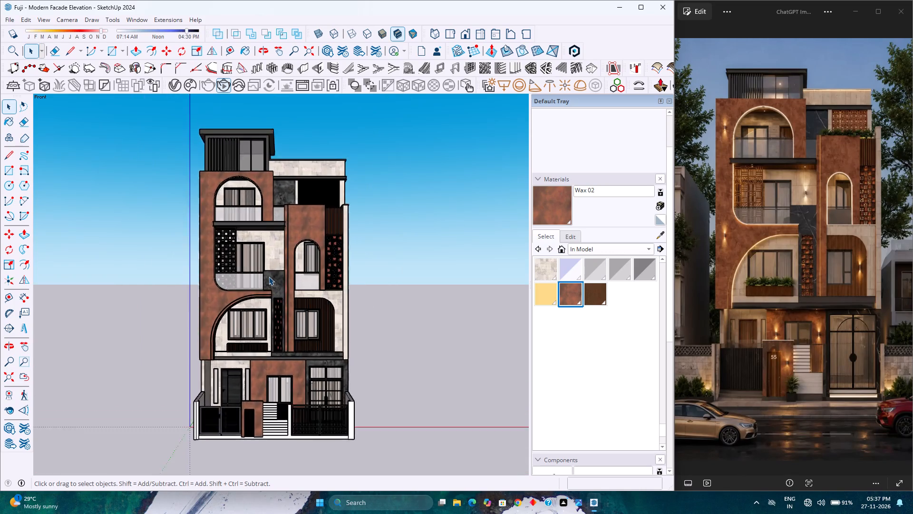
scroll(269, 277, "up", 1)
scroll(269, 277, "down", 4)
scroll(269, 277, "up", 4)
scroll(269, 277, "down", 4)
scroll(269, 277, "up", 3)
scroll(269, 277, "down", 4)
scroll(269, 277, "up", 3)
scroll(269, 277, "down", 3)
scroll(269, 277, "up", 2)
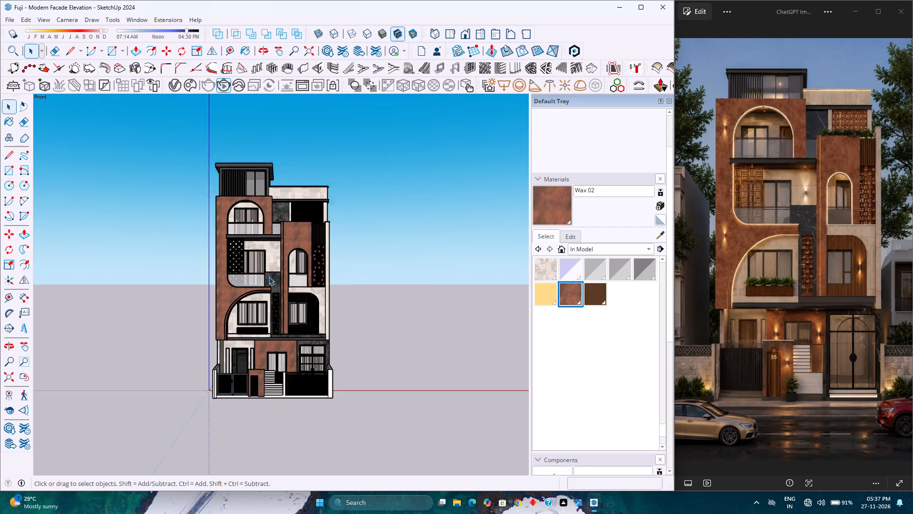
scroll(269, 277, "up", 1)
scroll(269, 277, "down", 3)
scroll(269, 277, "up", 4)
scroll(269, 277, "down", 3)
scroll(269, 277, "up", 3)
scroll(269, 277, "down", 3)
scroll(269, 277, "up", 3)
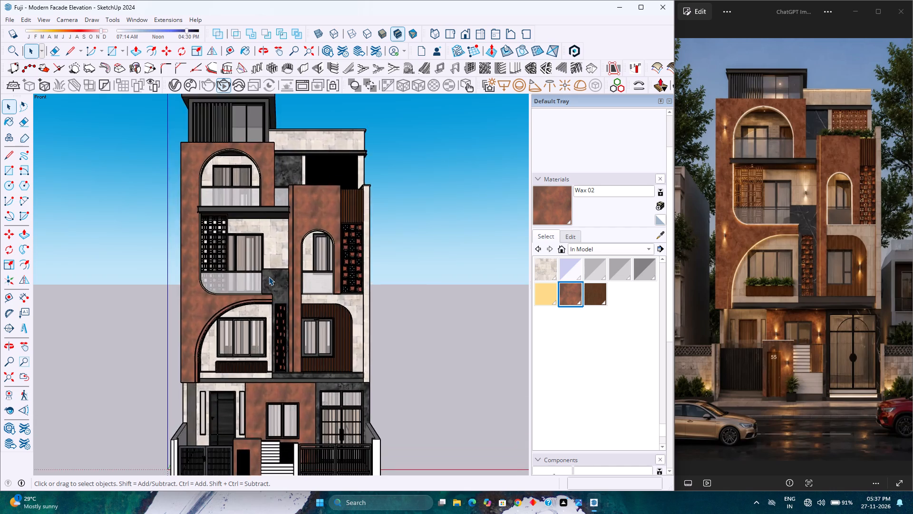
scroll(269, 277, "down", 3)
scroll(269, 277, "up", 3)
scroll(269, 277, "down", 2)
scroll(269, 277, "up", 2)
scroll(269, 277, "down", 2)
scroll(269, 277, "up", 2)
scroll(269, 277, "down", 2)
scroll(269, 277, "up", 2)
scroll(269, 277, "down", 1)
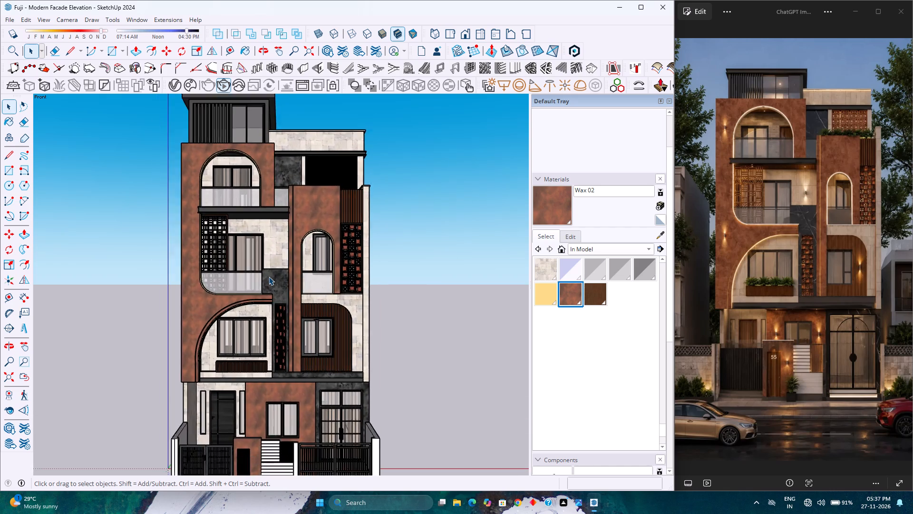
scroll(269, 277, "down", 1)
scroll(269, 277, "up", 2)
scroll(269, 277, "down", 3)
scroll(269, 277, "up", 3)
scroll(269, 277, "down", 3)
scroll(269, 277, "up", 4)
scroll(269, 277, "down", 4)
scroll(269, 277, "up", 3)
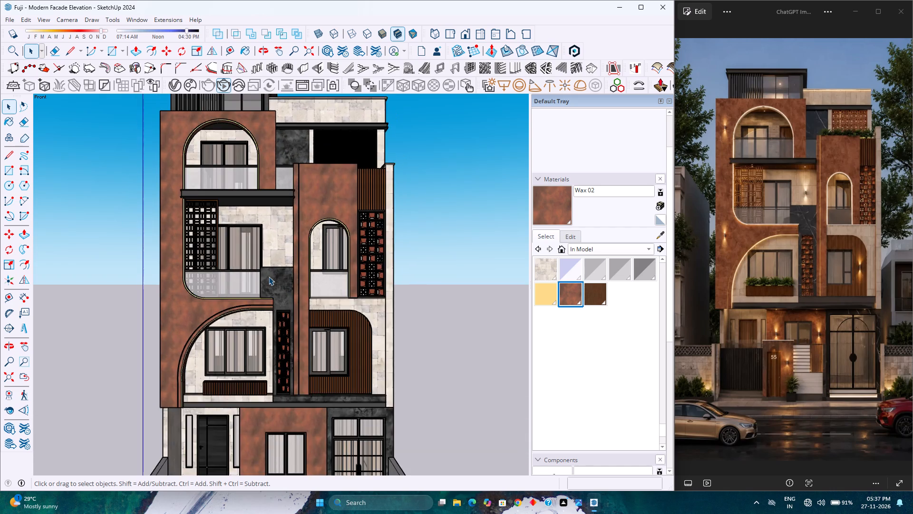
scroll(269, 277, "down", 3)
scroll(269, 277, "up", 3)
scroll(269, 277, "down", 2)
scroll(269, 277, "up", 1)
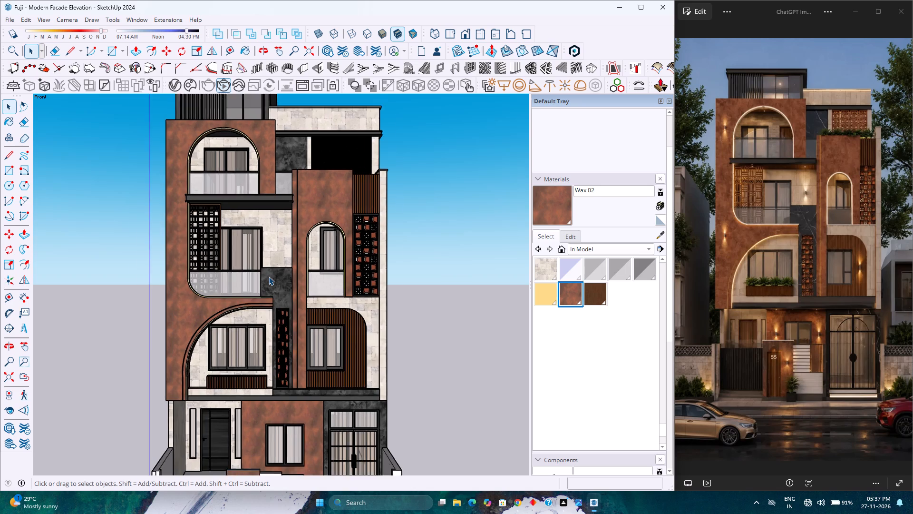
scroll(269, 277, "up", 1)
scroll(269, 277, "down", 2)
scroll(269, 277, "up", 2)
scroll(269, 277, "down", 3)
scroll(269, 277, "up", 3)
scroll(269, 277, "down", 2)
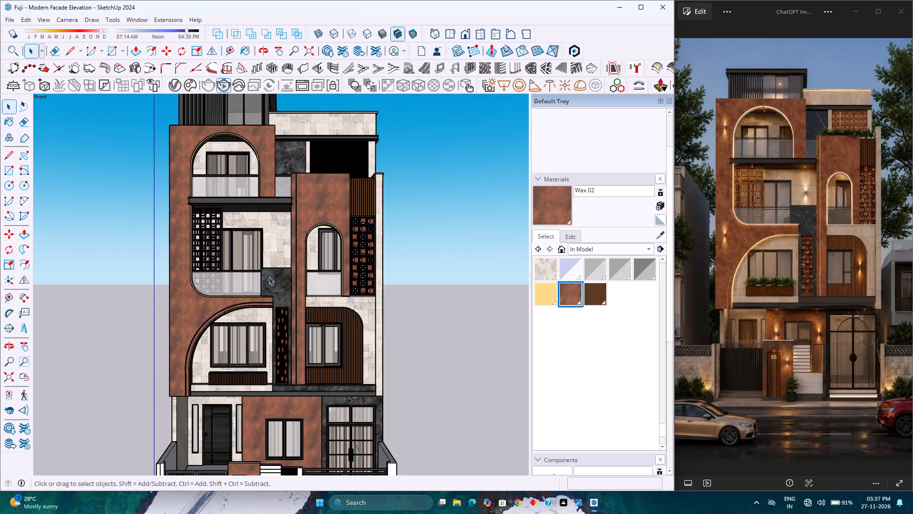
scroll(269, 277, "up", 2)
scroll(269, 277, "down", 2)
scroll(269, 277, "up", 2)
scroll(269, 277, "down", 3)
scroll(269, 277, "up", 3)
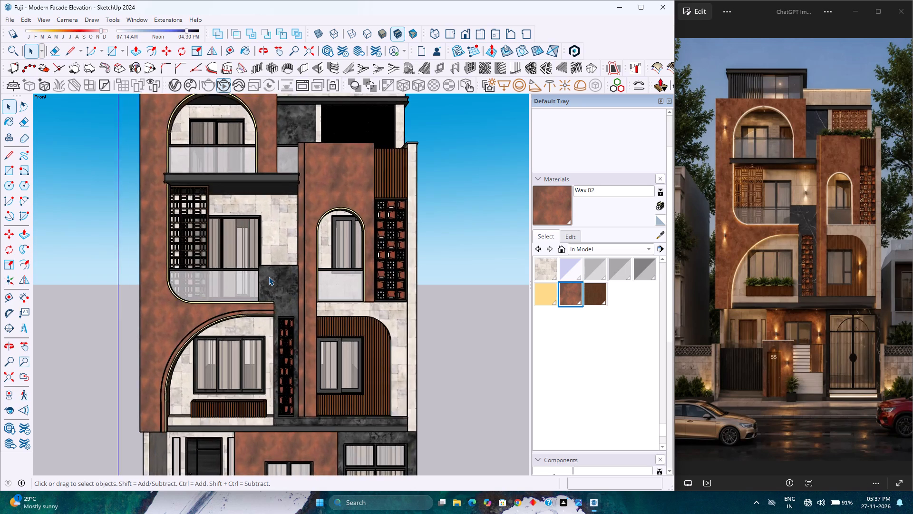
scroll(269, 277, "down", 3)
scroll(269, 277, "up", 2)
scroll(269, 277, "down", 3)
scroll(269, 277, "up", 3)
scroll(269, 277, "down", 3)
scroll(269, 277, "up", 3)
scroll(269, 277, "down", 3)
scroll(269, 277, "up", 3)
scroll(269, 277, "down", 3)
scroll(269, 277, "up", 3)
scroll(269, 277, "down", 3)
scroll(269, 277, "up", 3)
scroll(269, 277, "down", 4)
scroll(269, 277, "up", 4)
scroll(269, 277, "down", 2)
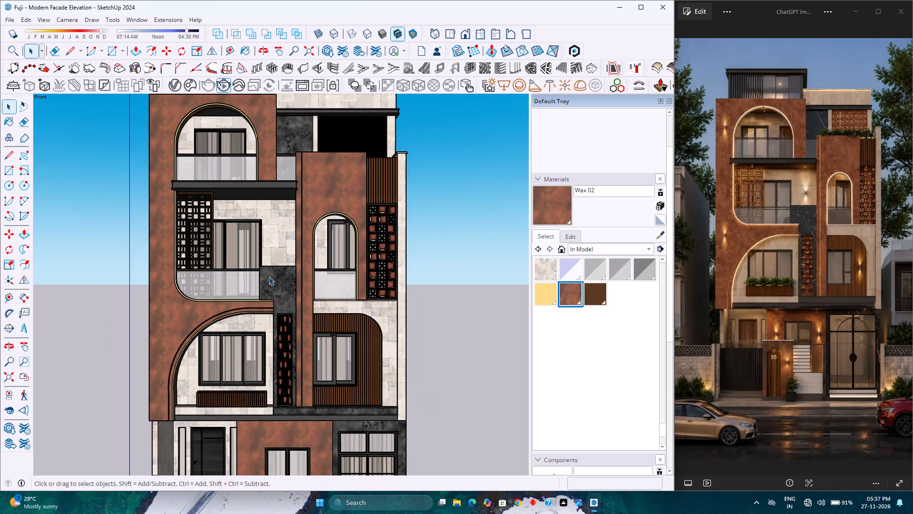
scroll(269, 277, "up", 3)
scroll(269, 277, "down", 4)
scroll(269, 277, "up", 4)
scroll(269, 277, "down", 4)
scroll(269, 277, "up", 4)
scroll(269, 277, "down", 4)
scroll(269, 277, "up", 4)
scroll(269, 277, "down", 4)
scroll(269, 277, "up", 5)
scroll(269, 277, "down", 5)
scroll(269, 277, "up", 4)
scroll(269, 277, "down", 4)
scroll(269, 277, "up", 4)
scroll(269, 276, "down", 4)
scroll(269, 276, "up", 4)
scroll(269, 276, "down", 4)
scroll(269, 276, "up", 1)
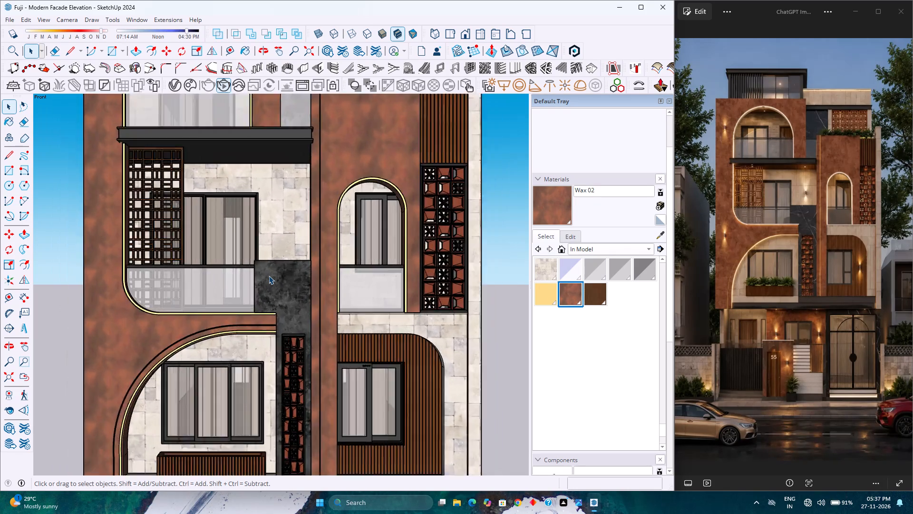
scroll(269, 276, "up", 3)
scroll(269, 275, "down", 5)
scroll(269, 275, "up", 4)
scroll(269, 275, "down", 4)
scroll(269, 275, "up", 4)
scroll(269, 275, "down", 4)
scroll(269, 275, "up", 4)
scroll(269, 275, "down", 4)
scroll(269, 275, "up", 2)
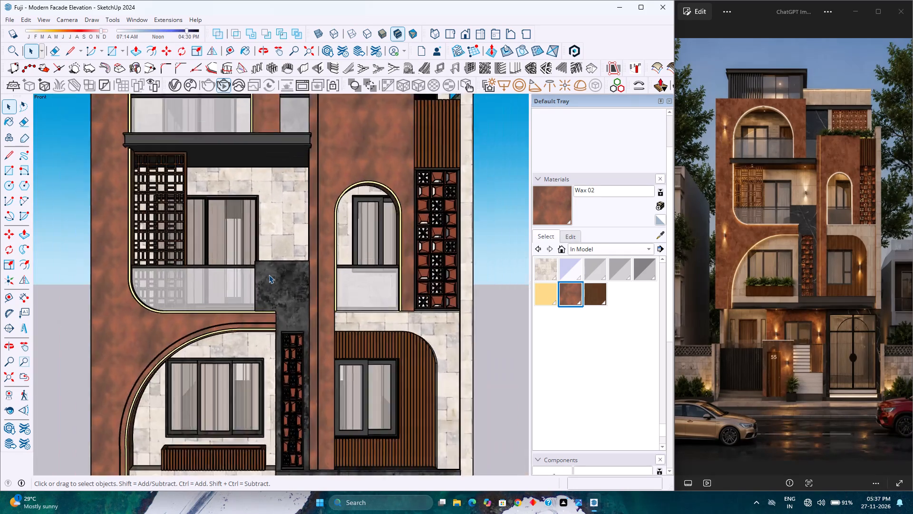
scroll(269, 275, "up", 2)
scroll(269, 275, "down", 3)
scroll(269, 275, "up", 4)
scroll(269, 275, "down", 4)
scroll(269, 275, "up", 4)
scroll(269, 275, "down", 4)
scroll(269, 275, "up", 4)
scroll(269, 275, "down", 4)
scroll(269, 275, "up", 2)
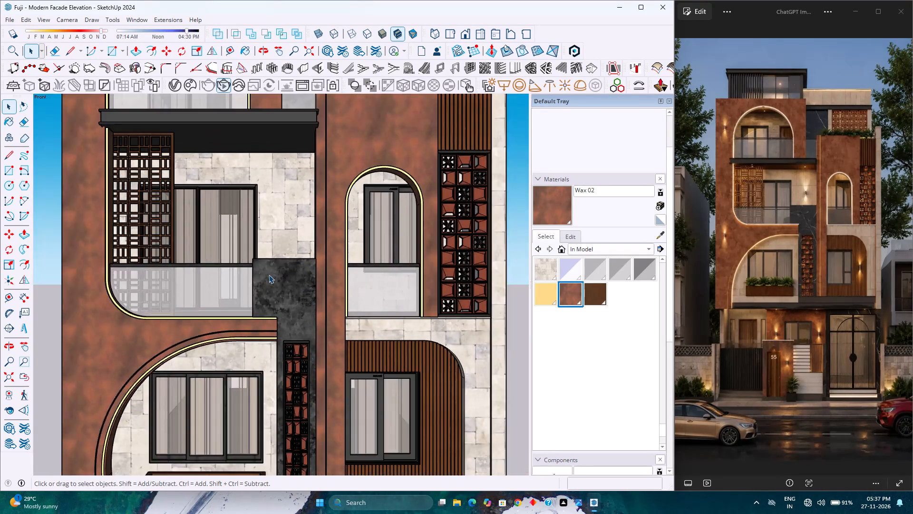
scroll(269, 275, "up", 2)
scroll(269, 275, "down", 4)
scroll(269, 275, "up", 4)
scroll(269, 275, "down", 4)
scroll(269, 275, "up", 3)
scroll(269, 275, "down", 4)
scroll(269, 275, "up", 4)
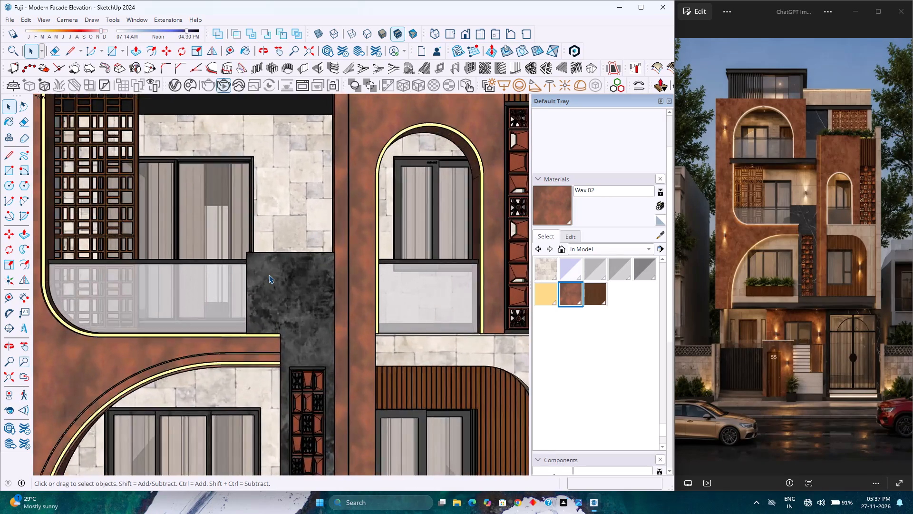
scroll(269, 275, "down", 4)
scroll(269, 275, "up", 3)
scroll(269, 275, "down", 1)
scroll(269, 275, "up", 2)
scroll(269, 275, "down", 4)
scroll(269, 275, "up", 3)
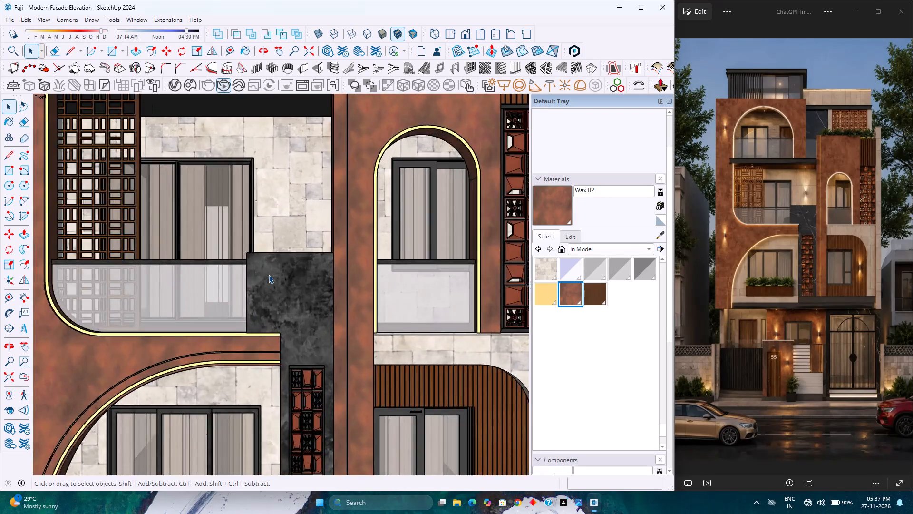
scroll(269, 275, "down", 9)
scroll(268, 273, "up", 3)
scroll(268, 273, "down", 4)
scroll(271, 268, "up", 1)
Examine the upper-floor facade and adjoining side wall from angled and near-frontal perspectives against the reference image.
middle_click_drag(271, 268, 184, 266)
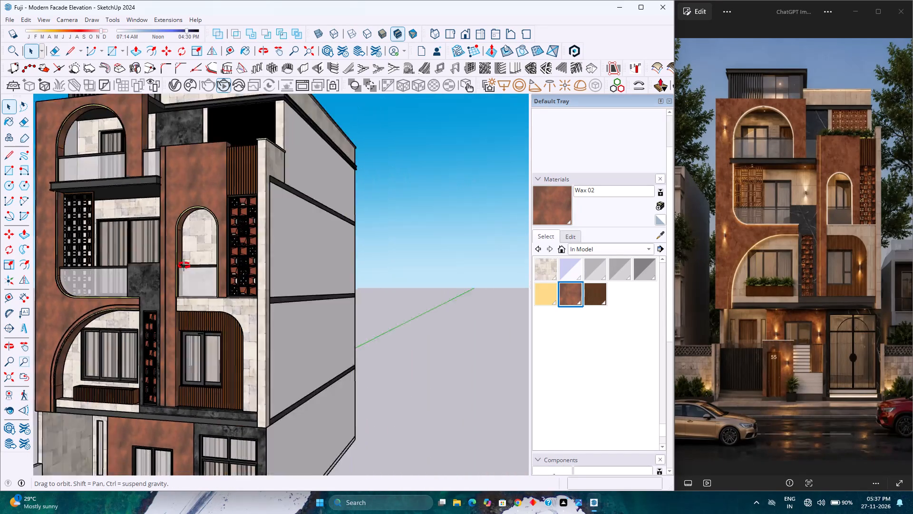
middle_click_drag(184, 266, 304, 294)
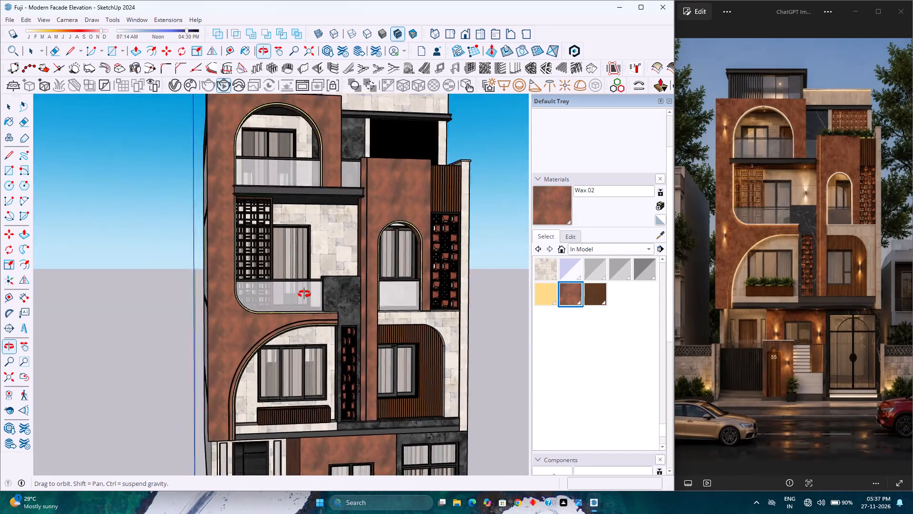
middle_click_drag(304, 294, 242, 289)
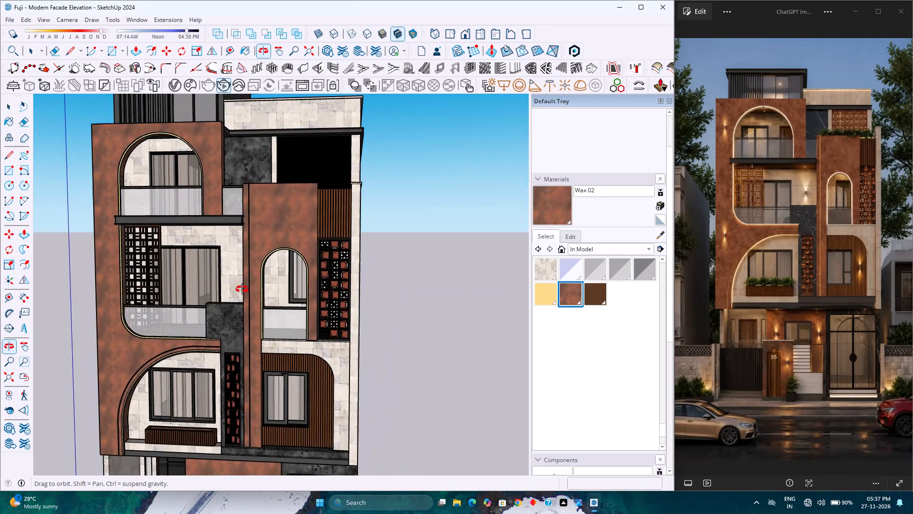
middle_click_drag(242, 289, 201, 264)
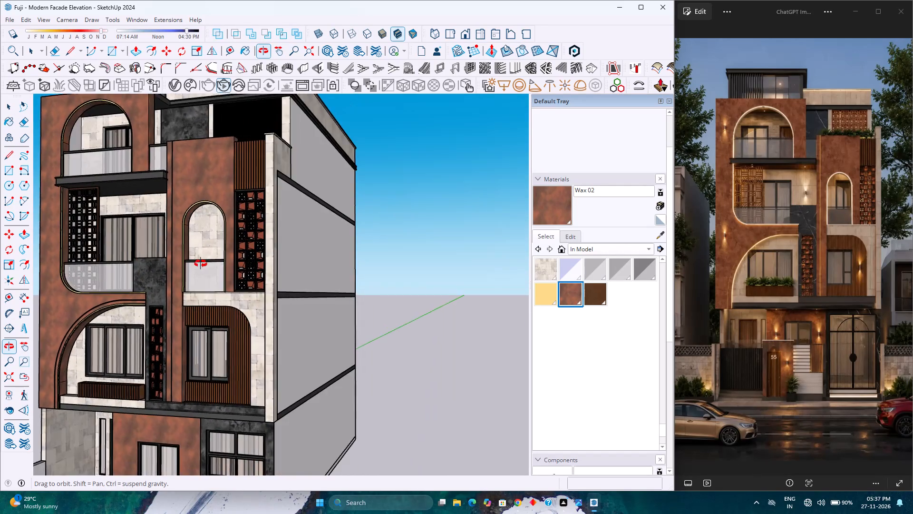
middle_click_drag(201, 264, 267, 260)
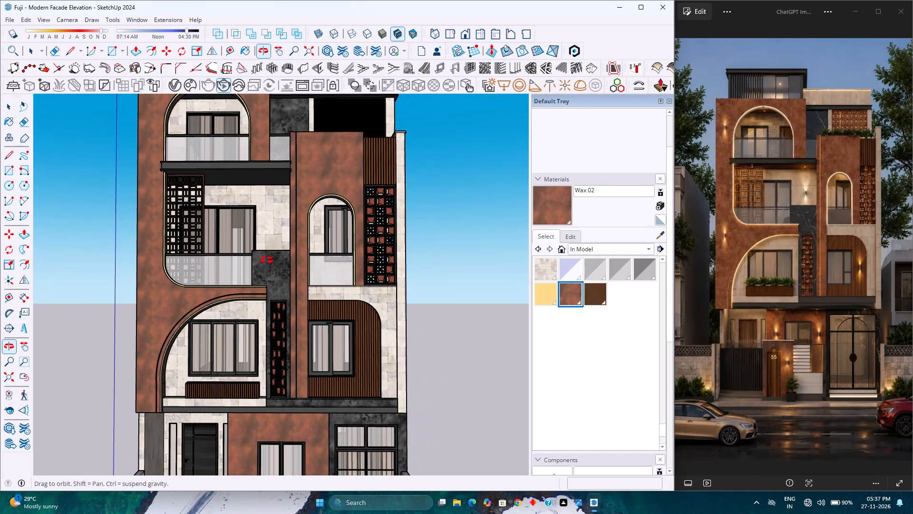
middle_click_drag(267, 260, 271, 244)
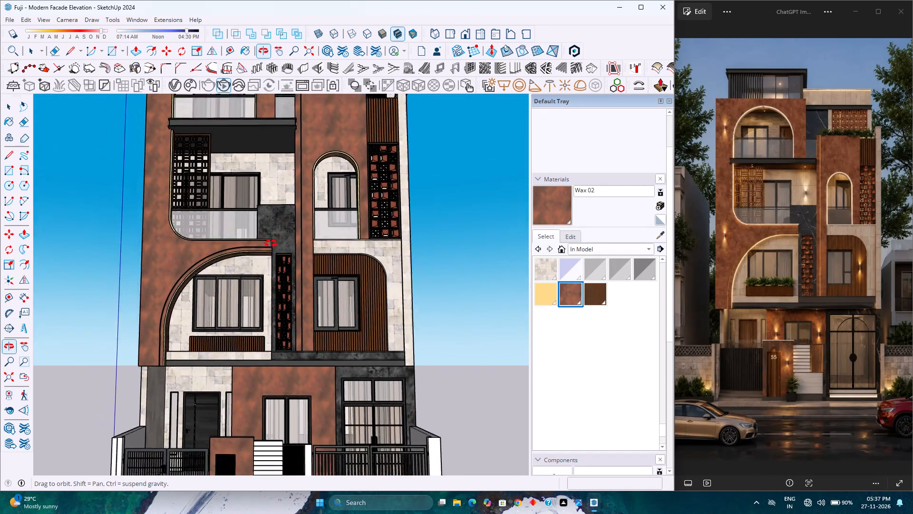
middle_click_drag(271, 244, 280, 286)
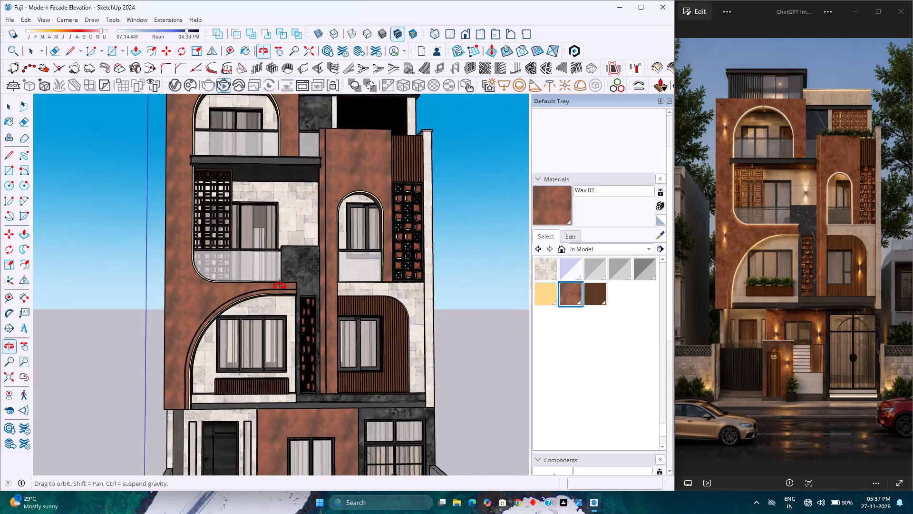
middle_click_drag(280, 286, 262, 272)
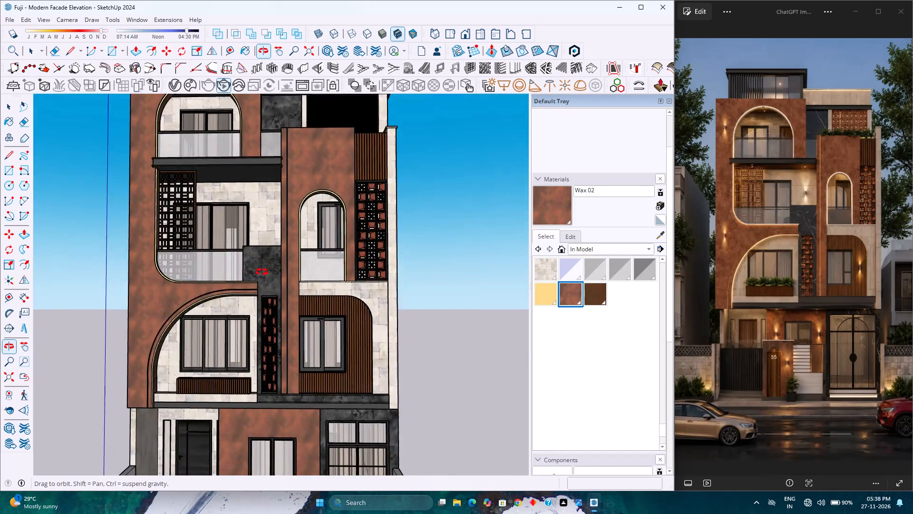
middle_click_drag(262, 272, 247, 285)
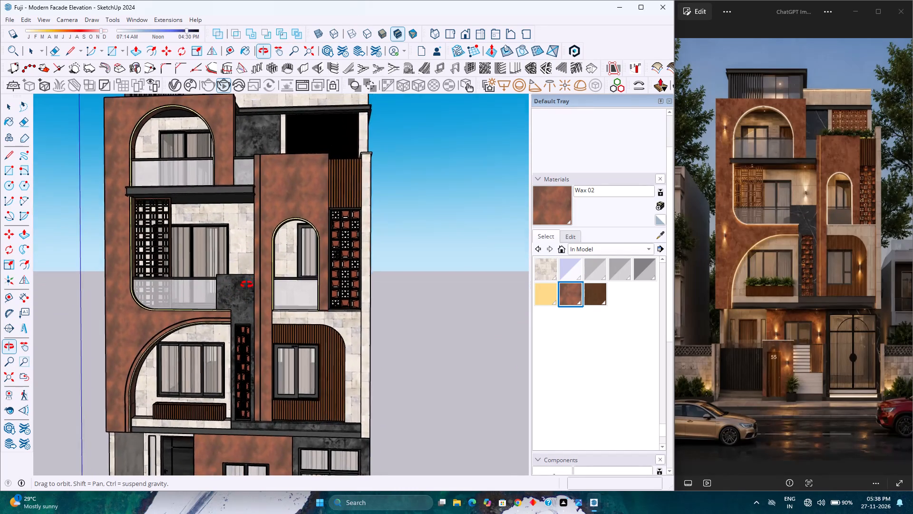
middle_click_drag(247, 285, 246, 279)
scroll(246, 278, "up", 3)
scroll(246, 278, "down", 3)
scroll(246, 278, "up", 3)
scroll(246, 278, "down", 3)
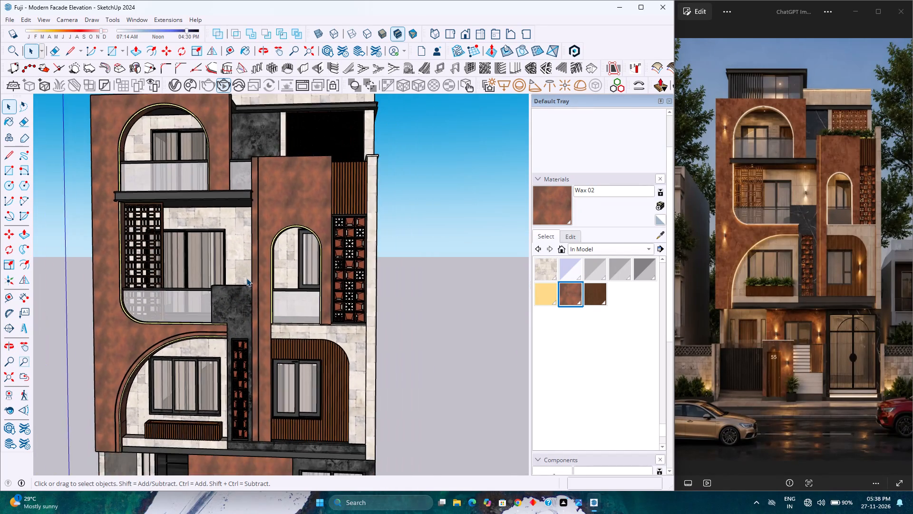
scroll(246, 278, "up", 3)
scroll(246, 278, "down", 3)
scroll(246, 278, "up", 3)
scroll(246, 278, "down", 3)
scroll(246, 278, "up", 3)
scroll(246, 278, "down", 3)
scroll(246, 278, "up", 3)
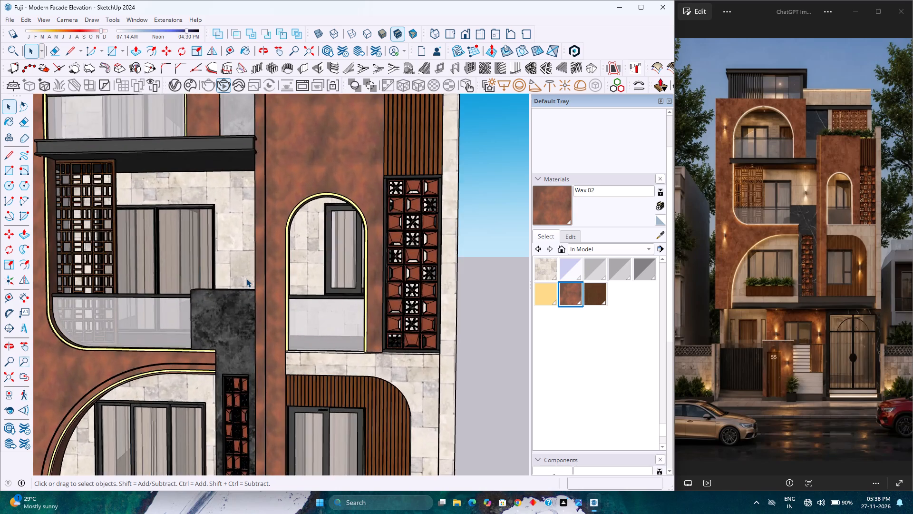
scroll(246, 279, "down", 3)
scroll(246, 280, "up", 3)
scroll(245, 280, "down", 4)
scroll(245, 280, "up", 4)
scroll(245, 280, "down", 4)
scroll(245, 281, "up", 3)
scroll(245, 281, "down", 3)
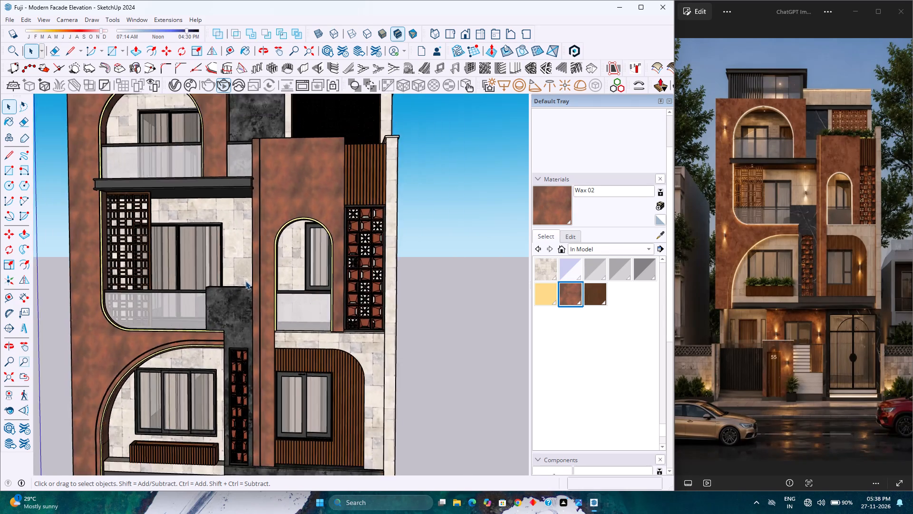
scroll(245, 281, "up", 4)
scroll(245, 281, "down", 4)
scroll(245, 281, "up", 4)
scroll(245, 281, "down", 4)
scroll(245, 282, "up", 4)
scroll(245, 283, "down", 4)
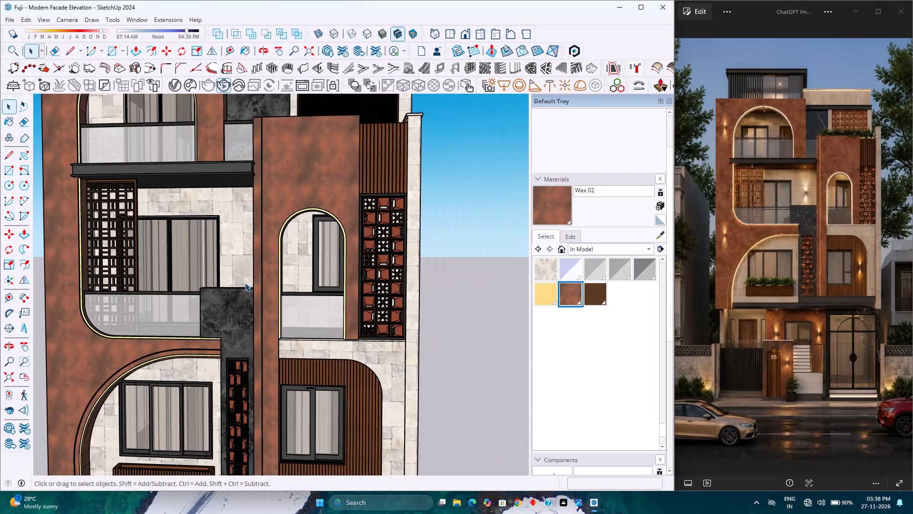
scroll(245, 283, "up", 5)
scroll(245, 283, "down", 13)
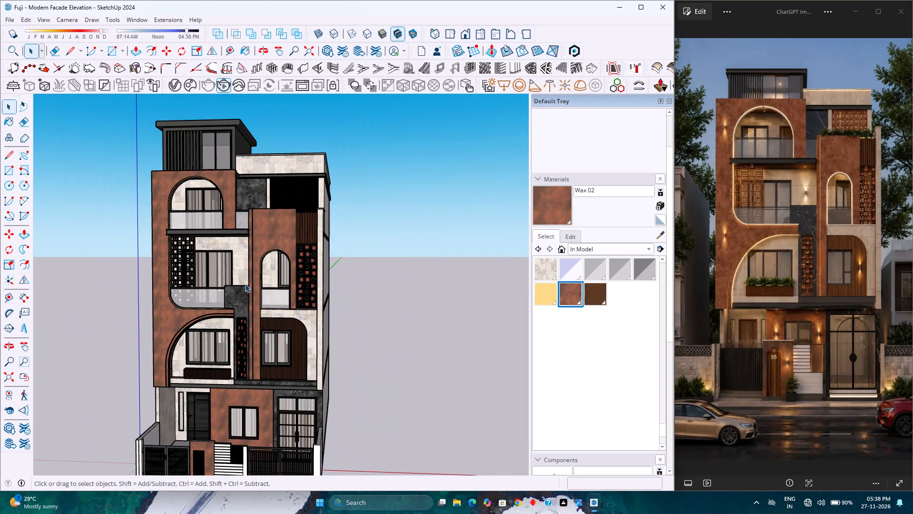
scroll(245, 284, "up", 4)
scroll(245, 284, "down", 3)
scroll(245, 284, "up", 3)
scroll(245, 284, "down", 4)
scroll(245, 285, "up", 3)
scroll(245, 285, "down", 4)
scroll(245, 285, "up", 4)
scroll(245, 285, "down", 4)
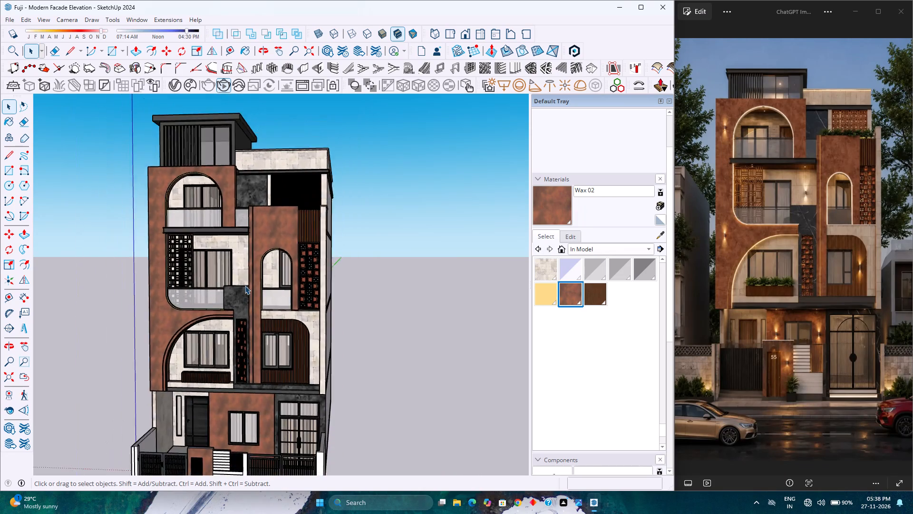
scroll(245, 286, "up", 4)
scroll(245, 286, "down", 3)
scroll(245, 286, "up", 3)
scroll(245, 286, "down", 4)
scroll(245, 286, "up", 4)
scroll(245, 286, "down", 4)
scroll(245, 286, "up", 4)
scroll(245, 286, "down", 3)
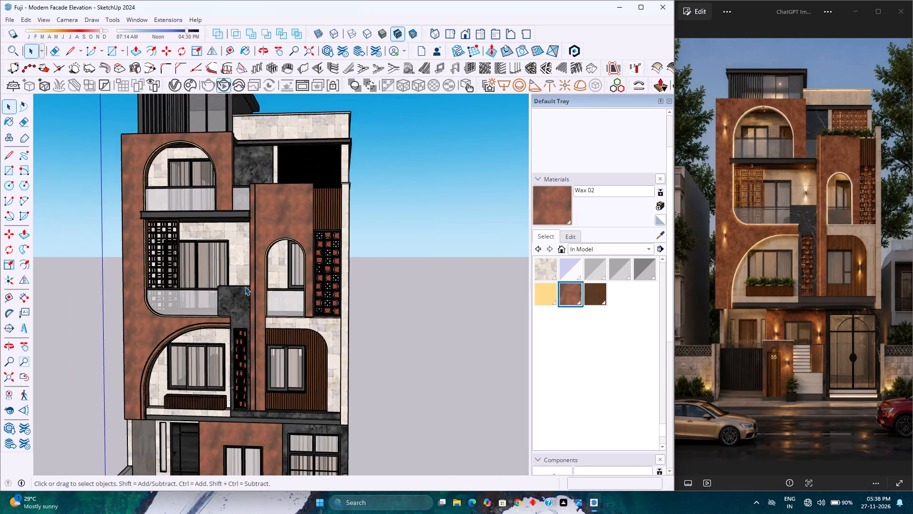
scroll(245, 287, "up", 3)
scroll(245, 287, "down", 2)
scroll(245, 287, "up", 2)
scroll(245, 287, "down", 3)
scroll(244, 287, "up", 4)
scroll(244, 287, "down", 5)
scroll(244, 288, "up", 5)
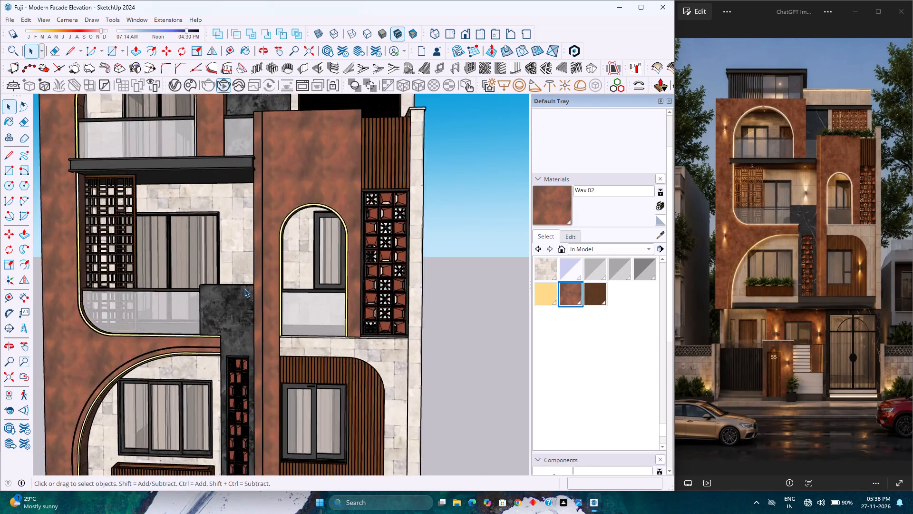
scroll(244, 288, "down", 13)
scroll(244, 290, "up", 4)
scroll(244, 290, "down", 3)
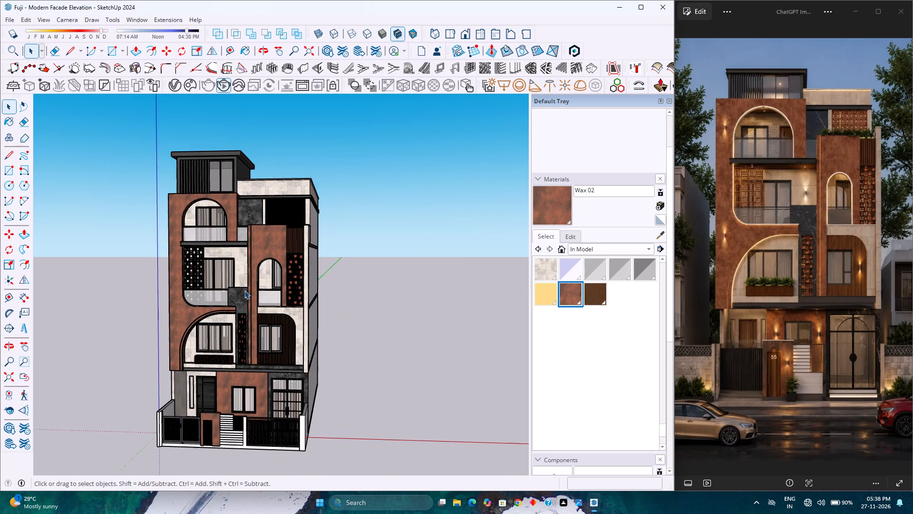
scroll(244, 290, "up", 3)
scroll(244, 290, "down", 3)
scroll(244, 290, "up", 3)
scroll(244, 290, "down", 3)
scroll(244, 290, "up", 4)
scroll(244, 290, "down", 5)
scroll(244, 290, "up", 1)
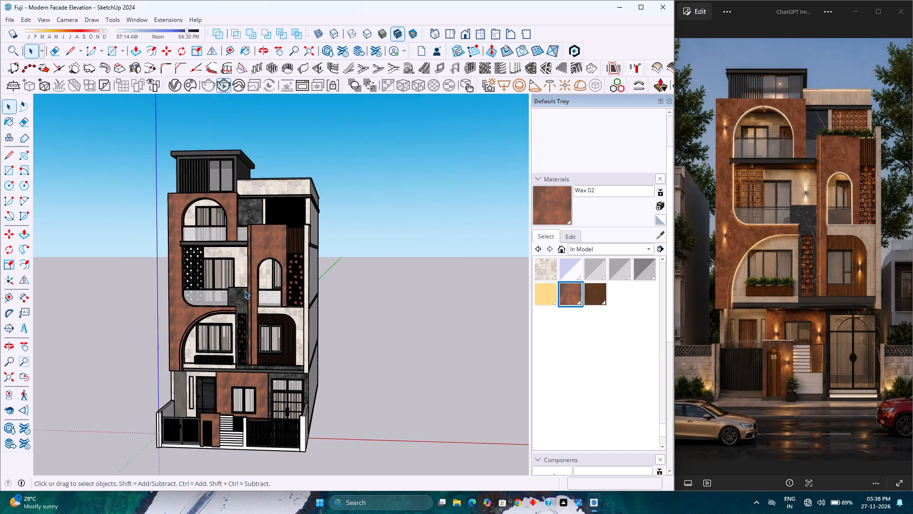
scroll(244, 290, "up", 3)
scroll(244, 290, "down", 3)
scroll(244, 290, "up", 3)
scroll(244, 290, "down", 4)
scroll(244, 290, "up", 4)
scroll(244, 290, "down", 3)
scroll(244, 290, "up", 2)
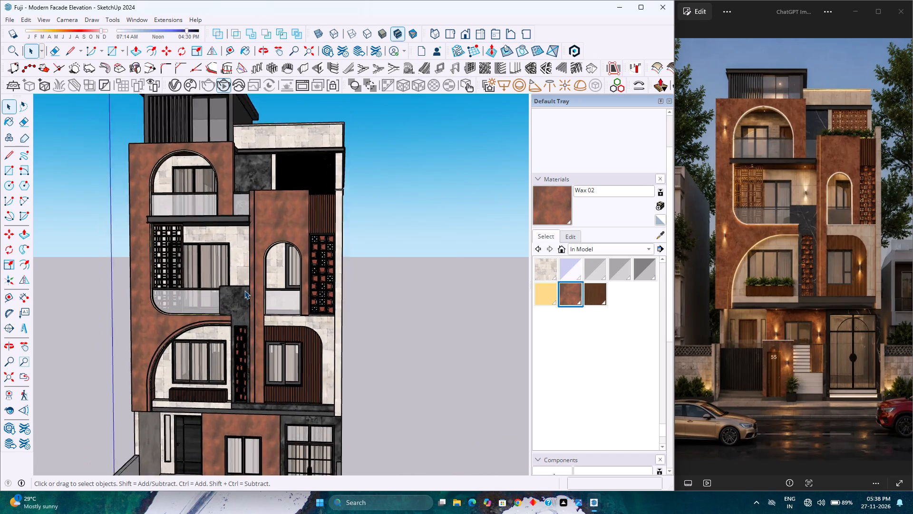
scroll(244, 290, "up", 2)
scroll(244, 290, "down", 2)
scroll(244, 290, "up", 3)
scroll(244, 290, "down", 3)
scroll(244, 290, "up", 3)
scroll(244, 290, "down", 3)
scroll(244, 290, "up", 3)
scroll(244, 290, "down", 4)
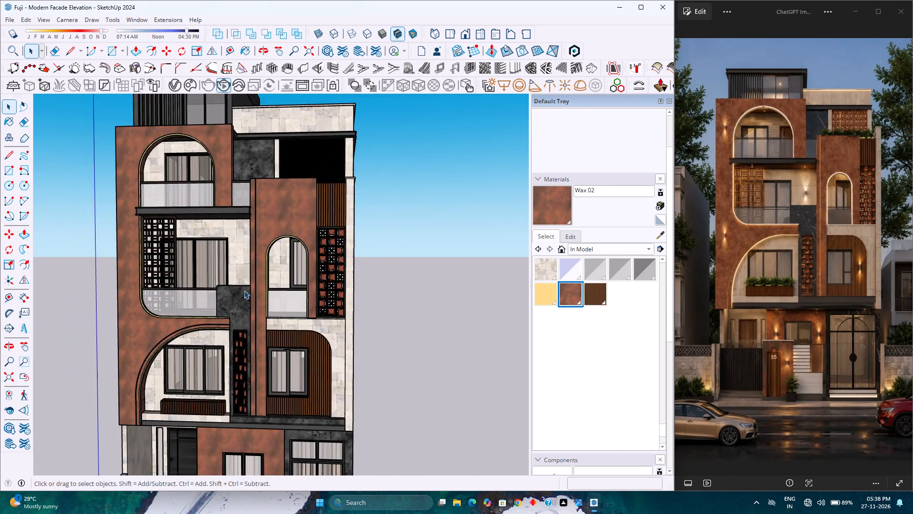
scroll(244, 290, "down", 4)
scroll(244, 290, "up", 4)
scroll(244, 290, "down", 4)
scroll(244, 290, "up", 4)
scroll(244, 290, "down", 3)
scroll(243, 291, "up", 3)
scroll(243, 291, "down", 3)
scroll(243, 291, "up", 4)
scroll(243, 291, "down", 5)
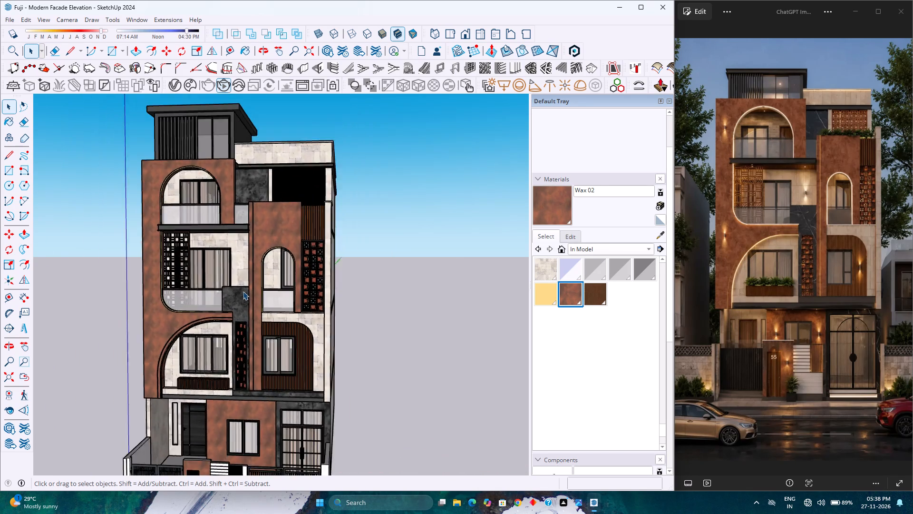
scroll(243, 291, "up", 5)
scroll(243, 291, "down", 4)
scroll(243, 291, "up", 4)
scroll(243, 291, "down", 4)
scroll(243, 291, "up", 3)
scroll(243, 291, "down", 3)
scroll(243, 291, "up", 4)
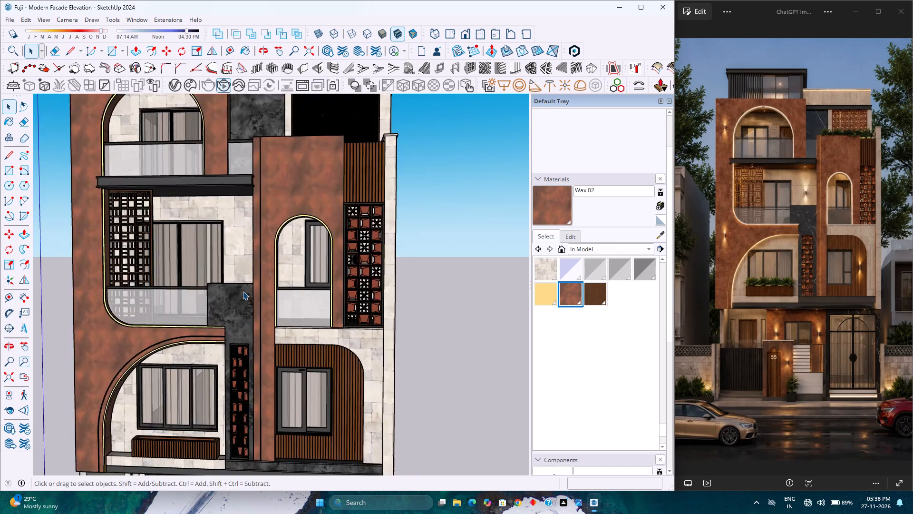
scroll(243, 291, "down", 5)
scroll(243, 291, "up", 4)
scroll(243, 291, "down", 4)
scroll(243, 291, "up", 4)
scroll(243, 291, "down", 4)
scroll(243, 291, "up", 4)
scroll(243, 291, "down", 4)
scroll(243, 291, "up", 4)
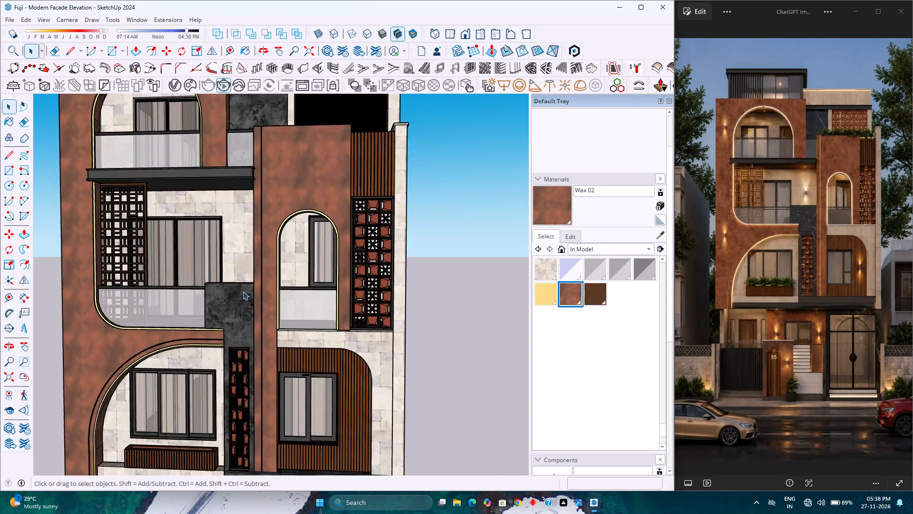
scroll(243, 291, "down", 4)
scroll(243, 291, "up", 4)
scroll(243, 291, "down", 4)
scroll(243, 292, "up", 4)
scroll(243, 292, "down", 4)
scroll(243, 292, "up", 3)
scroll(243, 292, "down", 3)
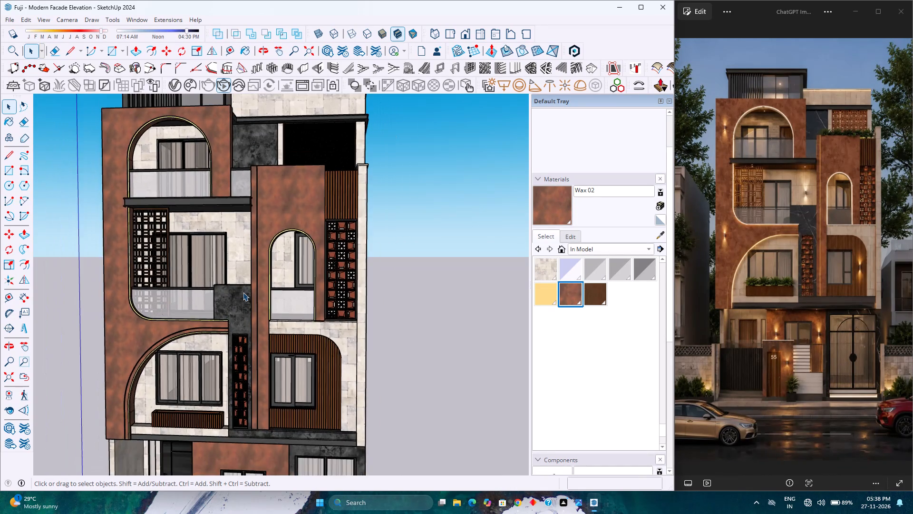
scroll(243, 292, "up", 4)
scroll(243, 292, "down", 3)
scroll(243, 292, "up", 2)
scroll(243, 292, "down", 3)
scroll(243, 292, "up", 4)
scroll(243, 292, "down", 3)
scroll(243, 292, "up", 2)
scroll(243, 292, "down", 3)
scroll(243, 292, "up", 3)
Examine the whole building from a near-frontal perspective, comparing its proportions and facade materials with the reference image.
scroll(243, 292, "down", 14)
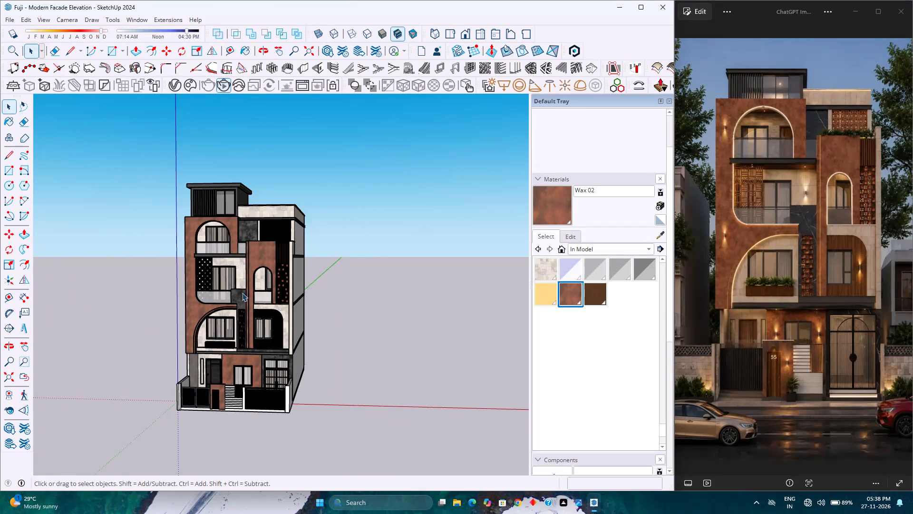
middle_click_drag(241, 293, 269, 282)
middle_click(269, 282)
scroll(269, 282, "down", 3)
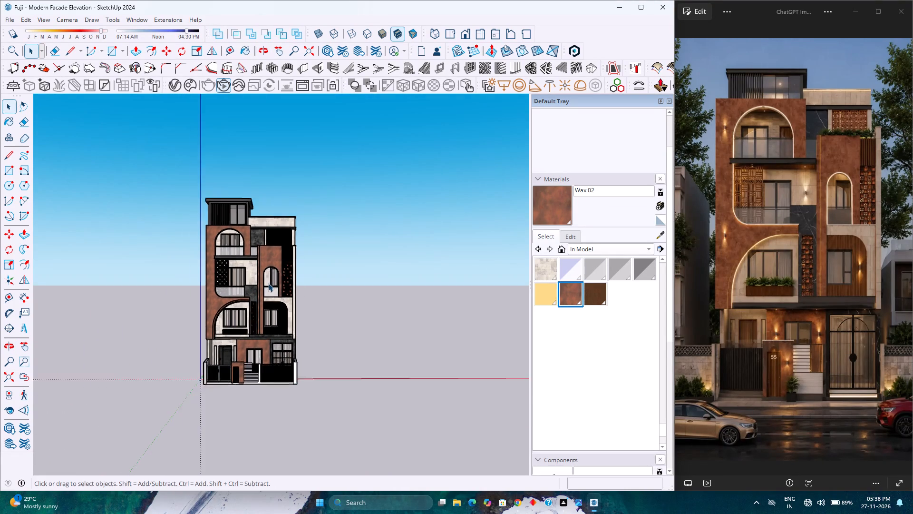
scroll(268, 283, "up", 4)
scroll(268, 283, "down", 4)
scroll(268, 284, "up", 4)
scroll(268, 284, "down", 4)
scroll(268, 284, "up", 4)
scroll(268, 284, "down", 4)
scroll(268, 284, "up", 4)
scroll(268, 284, "down", 3)
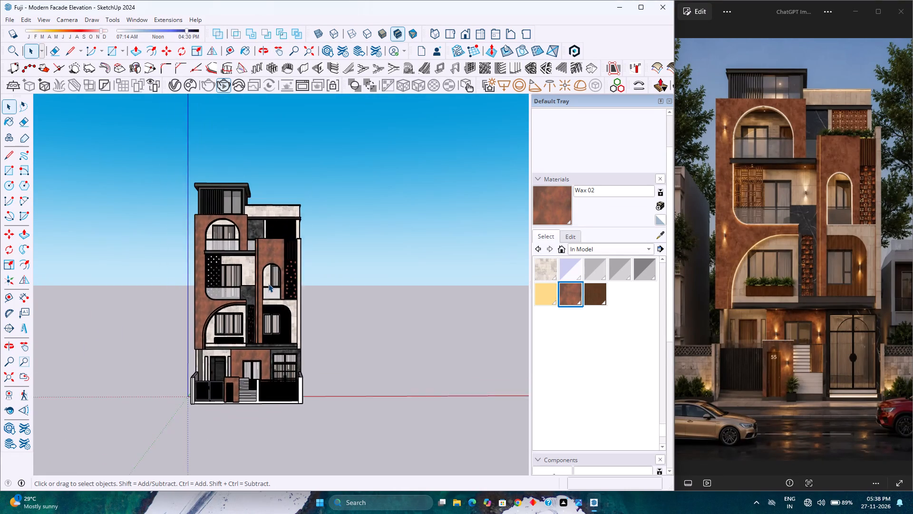
scroll(268, 284, "down", 1)
scroll(268, 284, "up", 4)
scroll(268, 284, "down", 4)
scroll(268, 284, "up", 4)
scroll(268, 284, "down", 2)
scroll(268, 284, "up", 1)
scroll(268, 284, "down", 1)
scroll(267, 285, "up", 4)
scroll(267, 285, "down", 4)
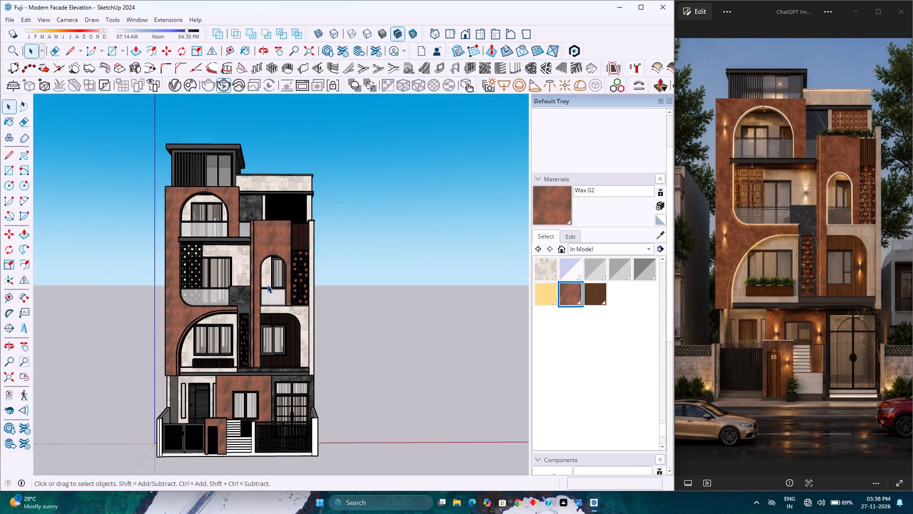
scroll(267, 285, "up", 3)
scroll(267, 285, "down", 3)
scroll(267, 285, "up", 4)
scroll(267, 285, "down", 4)
scroll(267, 285, "up", 3)
scroll(267, 285, "down", 3)
scroll(267, 285, "up", 2)
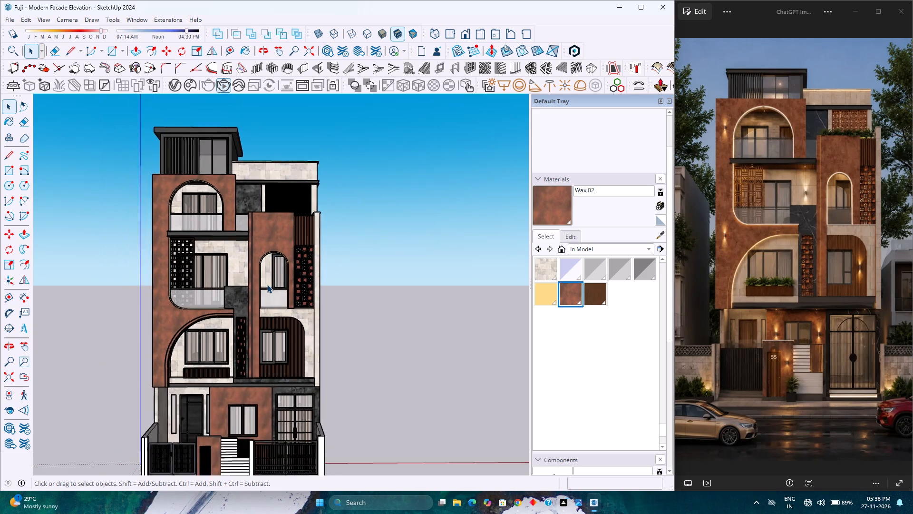
scroll(267, 285, "down", 2)
scroll(267, 285, "up", 3)
scroll(267, 285, "down", 4)
scroll(267, 285, "up", 4)
scroll(267, 285, "down", 3)
scroll(267, 285, "up", 3)
scroll(267, 285, "down", 3)
scroll(266, 286, "up", 3)
scroll(266, 286, "down", 4)
scroll(266, 286, "up", 3)
scroll(266, 286, "down", 3)
scroll(266, 286, "up", 4)
scroll(266, 286, "down", 5)
scroll(266, 286, "up", 5)
scroll(266, 286, "down", 4)
scroll(266, 286, "up", 4)
scroll(266, 286, "down", 5)
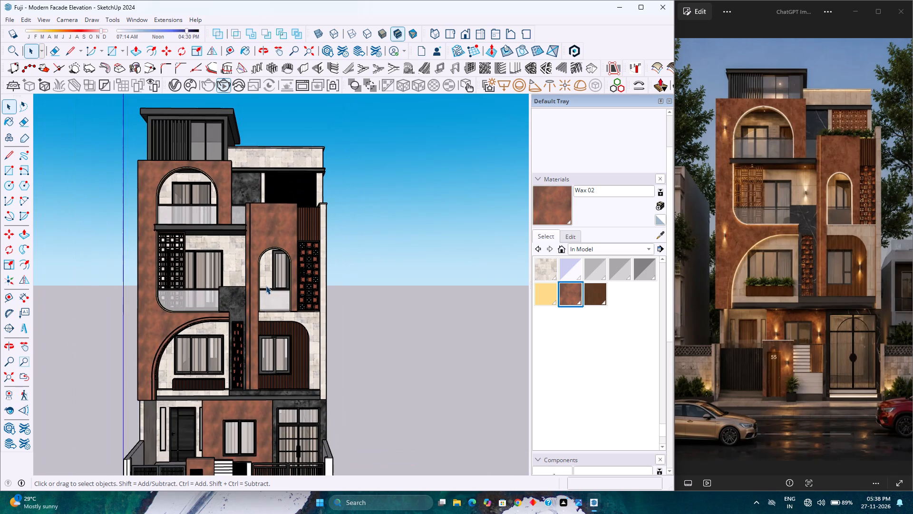
scroll(266, 286, "up", 5)
scroll(266, 286, "down", 4)
scroll(266, 286, "up", 4)
scroll(266, 286, "down", 4)
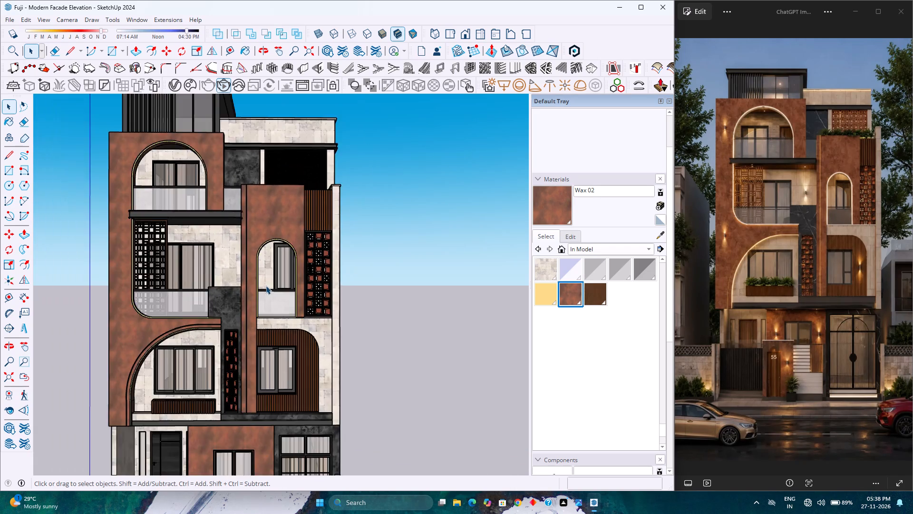
Examine the middle-floor facade up close, focusing on the narrow arched balcony opening and the adjoining perforated block screen.
scroll(266, 286, "up", 3)
scroll(266, 286, "down", 4)
scroll(266, 286, "up", 5)
scroll(266, 286, "down", 4)
scroll(266, 286, "up", 4)
scroll(266, 286, "down", 4)
scroll(266, 286, "up", 2)
scroll(266, 286, "down", 2)
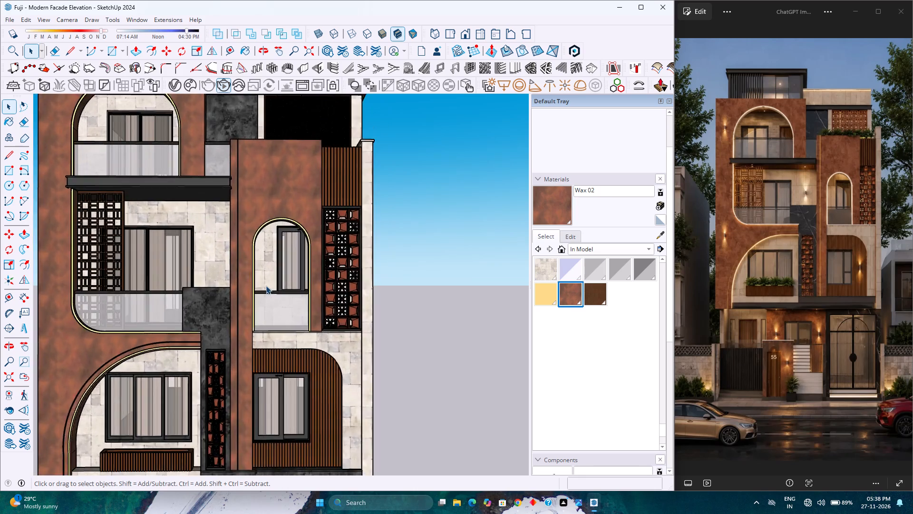
scroll(266, 286, "down", 1)
scroll(266, 286, "up", 3)
scroll(266, 286, "down", 3)
scroll(266, 286, "up", 2)
scroll(266, 286, "down", 3)
scroll(266, 286, "up", 3)
scroll(266, 286, "down", 3)
scroll(266, 286, "up", 4)
scroll(266, 286, "down", 4)
scroll(266, 286, "up", 2)
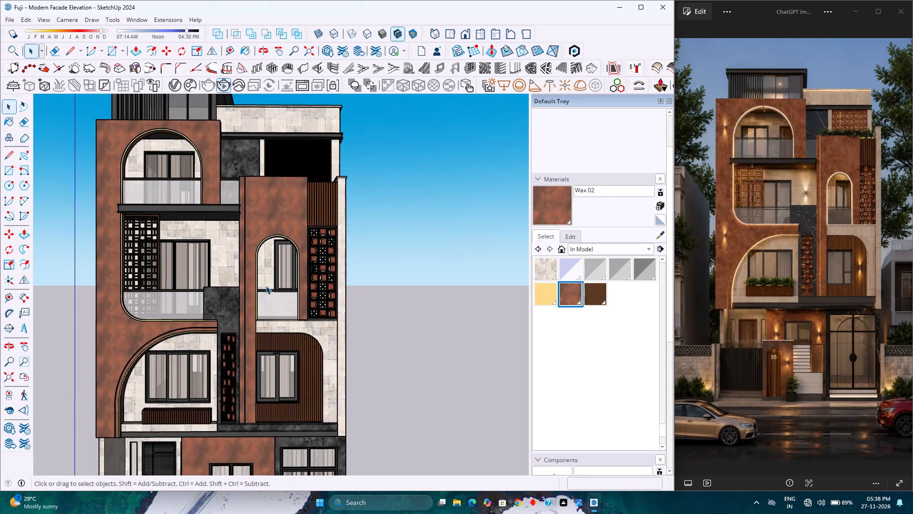
scroll(266, 286, "up", 2)
scroll(266, 286, "down", 4)
scroll(266, 286, "up", 4)
scroll(266, 286, "down", 4)
scroll(266, 286, "up", 4)
scroll(266, 286, "down", 4)
scroll(266, 286, "up", 3)
scroll(266, 286, "down", 3)
scroll(266, 286, "up", 3)
scroll(266, 286, "down", 3)
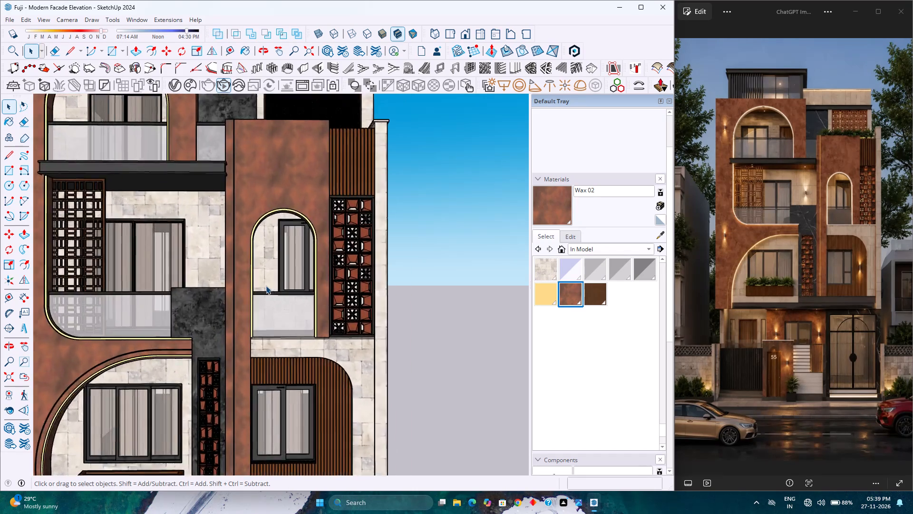
scroll(266, 286, "up", 3)
scroll(266, 286, "down", 4)
scroll(266, 286, "up", 4)
scroll(266, 286, "down", 4)
scroll(266, 286, "up", 3)
scroll(266, 286, "down", 3)
scroll(266, 286, "up", 4)
scroll(266, 286, "down", 3)
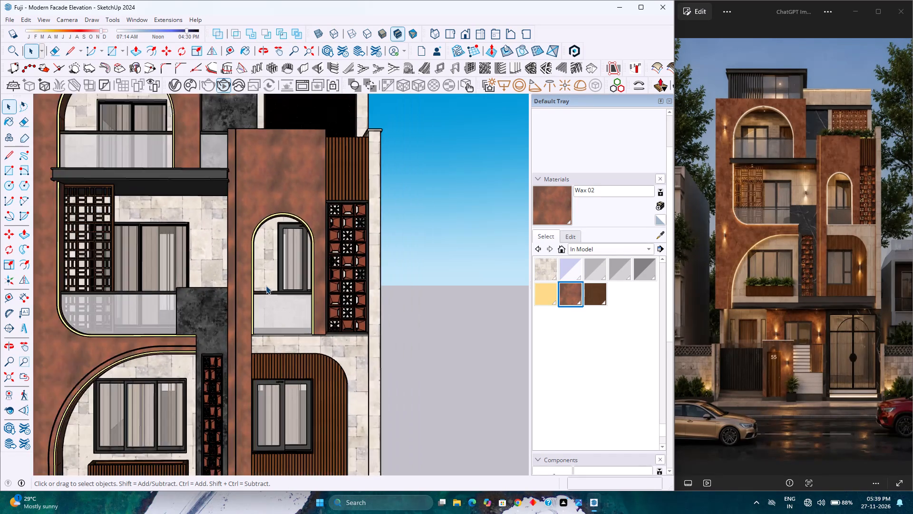
scroll(266, 286, "up", 2)
scroll(266, 286, "down", 2)
scroll(266, 286, "up", 3)
scroll(266, 286, "down", 4)
scroll(266, 286, "up", 2)
scroll(266, 286, "down", 2)
scroll(266, 286, "up", 3)
scroll(266, 286, "down", 3)
scroll(266, 286, "up", 3)
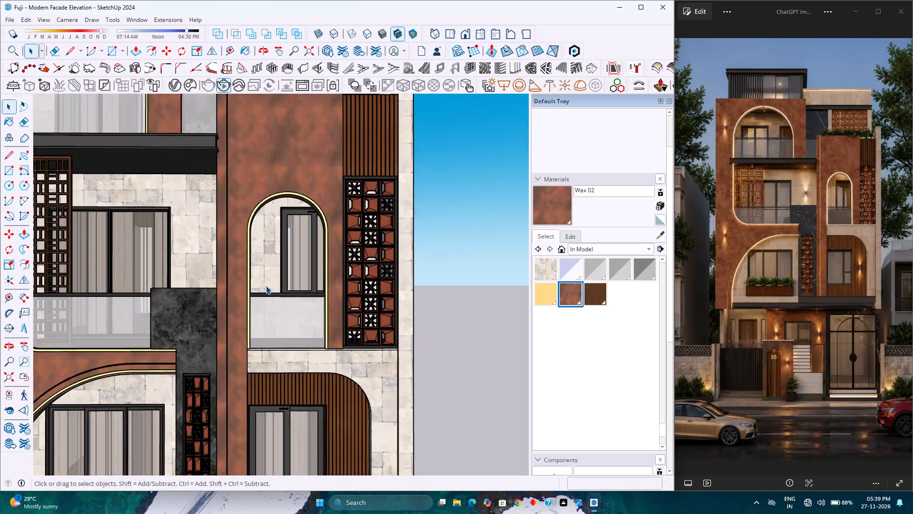
scroll(266, 286, "down", 3)
scroll(266, 286, "up", 2)
scroll(266, 286, "down", 2)
scroll(266, 286, "up", 3)
scroll(266, 286, "down", 3)
scroll(266, 286, "up", 3)
scroll(266, 286, "down", 3)
scroll(266, 286, "up", 3)
scroll(266, 286, "down", 2)
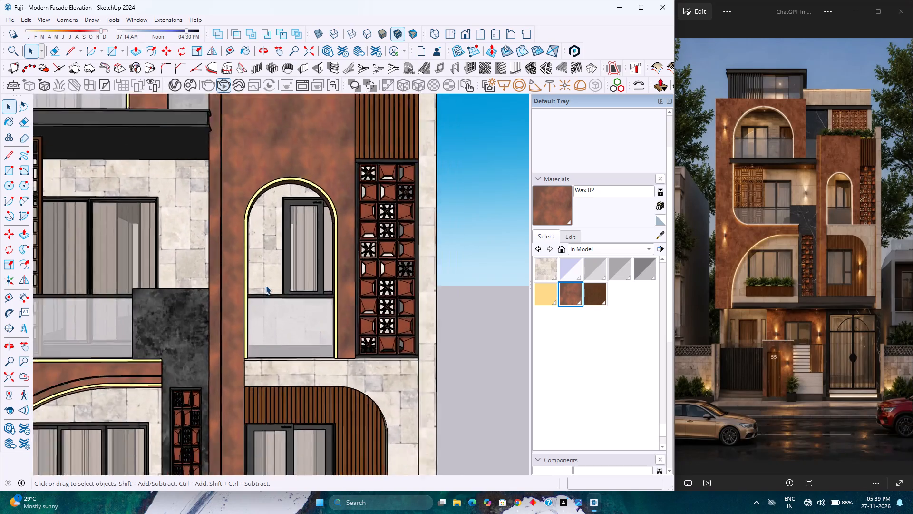
scroll(266, 286, "down", 1)
scroll(266, 286, "up", 3)
scroll(266, 286, "down", 3)
scroll(266, 286, "up", 4)
scroll(266, 286, "down", 4)
scroll(266, 286, "up", 3)
scroll(266, 286, "down", 4)
scroll(266, 286, "up", 5)
scroll(266, 286, "down", 5)
scroll(266, 286, "up", 5)
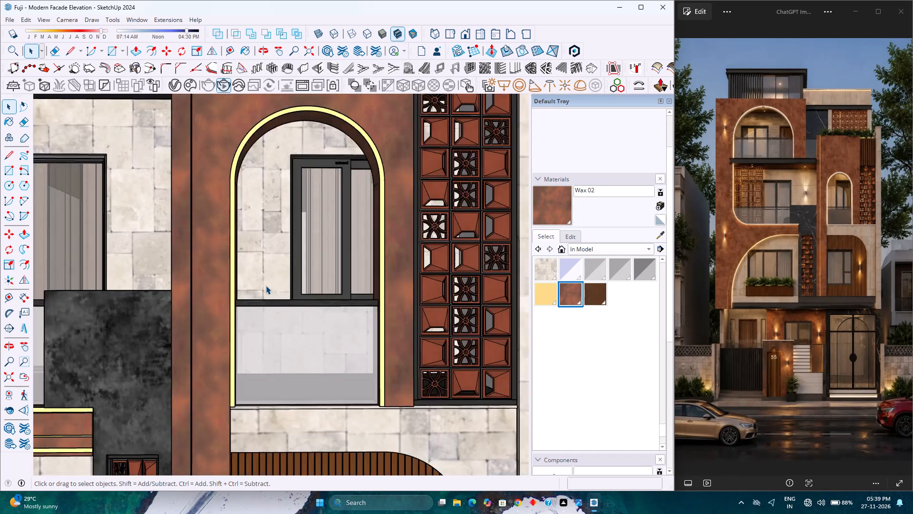
Examine the narrow arched balcony opening, its window and glass railing, and the adjoining perforated block screen up close.
scroll(266, 286, "down", 3)
scroll(266, 286, "up", 4)
scroll(266, 286, "down", 5)
scroll(266, 286, "up", 5)
scroll(266, 286, "down", 4)
scroll(266, 286, "up", 4)
scroll(266, 286, "down", 4)
scroll(266, 286, "up", 3)
scroll(266, 286, "down", 4)
scroll(266, 286, "up", 4)
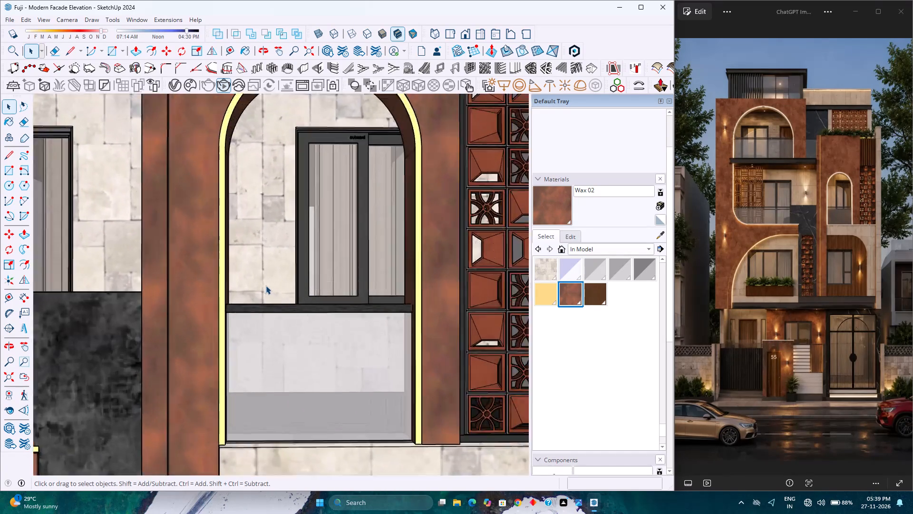
Examine the whole building from a near-frontal perspective, comparing its massing, openings and materials with the reference image.
scroll(266, 286, "down", 18)
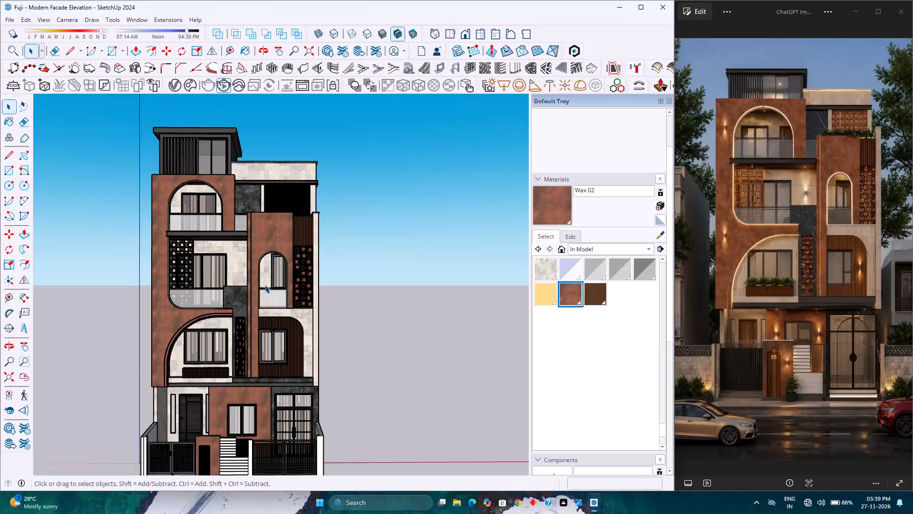
scroll(265, 285, "down", 4)
scroll(265, 285, "up", 4)
scroll(265, 285, "down", 4)
scroll(265, 285, "up", 4)
scroll(265, 285, "down", 5)
scroll(265, 285, "up", 4)
scroll(265, 284, "down", 4)
scroll(265, 284, "up", 4)
scroll(265, 284, "down", 4)
scroll(265, 284, "up", 3)
scroll(265, 284, "down", 3)
scroll(265, 284, "up", 4)
scroll(265, 284, "down", 4)
scroll(265, 284, "up", 3)
scroll(265, 284, "down", 3)
scroll(265, 284, "up", 3)
scroll(265, 284, "down", 2)
scroll(264, 286, "up", 4)
scroll(264, 286, "down", 4)
scroll(264, 286, "up", 4)
scroll(264, 286, "down", 4)
scroll(264, 286, "up", 4)
scroll(264, 286, "down", 5)
scroll(264, 286, "up", 5)
scroll(264, 286, "down", 1)
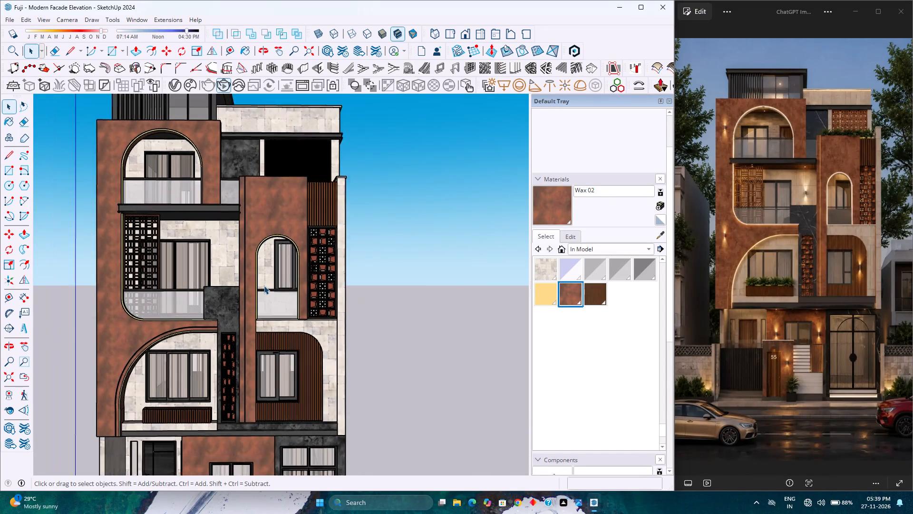
scroll(264, 286, "down", 2)
scroll(264, 286, "up", 3)
scroll(264, 286, "down", 4)
scroll(264, 286, "up", 3)
scroll(264, 286, "down", 3)
scroll(264, 286, "up", 2)
scroll(264, 286, "down", 2)
scroll(264, 286, "up", 3)
scroll(264, 286, "down", 3)
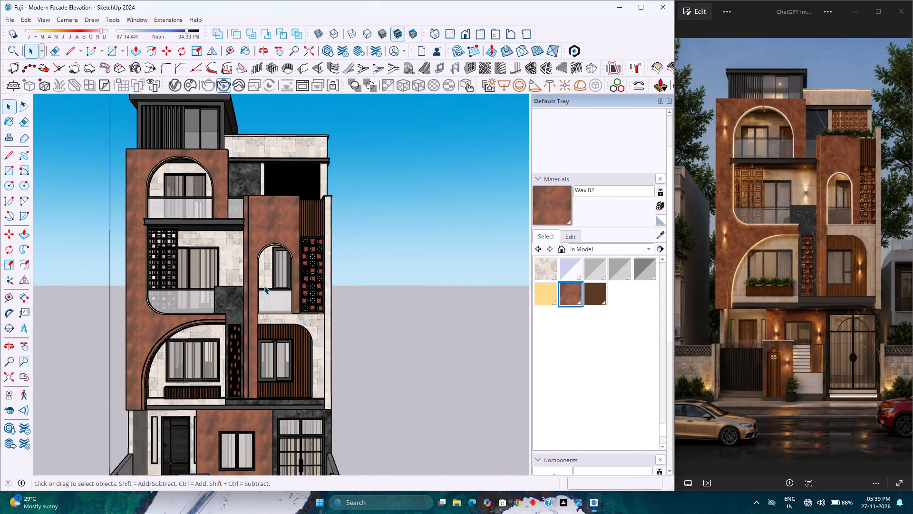
scroll(264, 286, "down", 1)
right_click(264, 286)
scroll(264, 286, "down", 2)
left_click(360, 312)
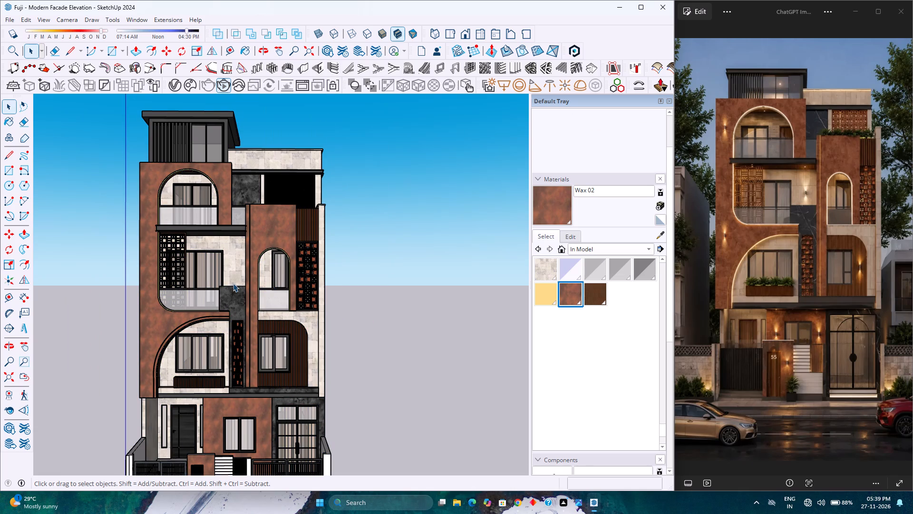
scroll(233, 283, "down", 5)
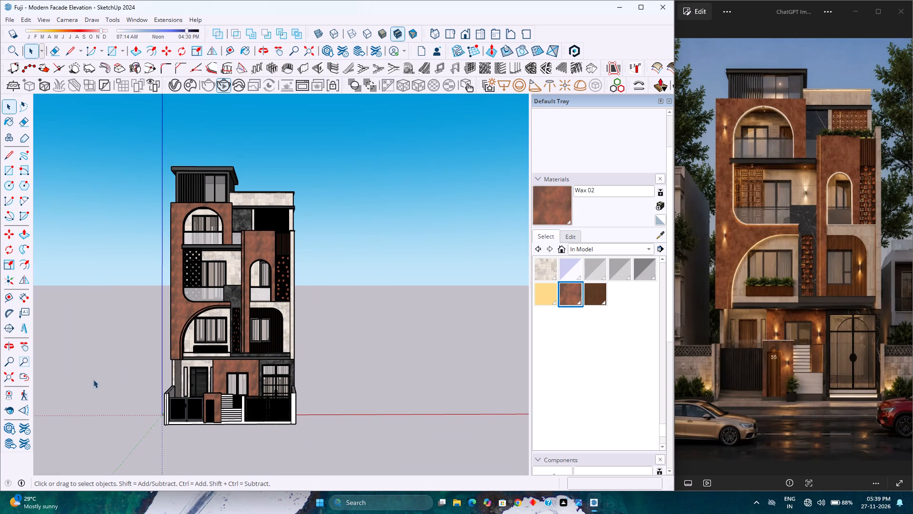
Show the whole building from the standard front view, fitted to the drawing area.
left_click(7, 373)
left_click(7, 374)
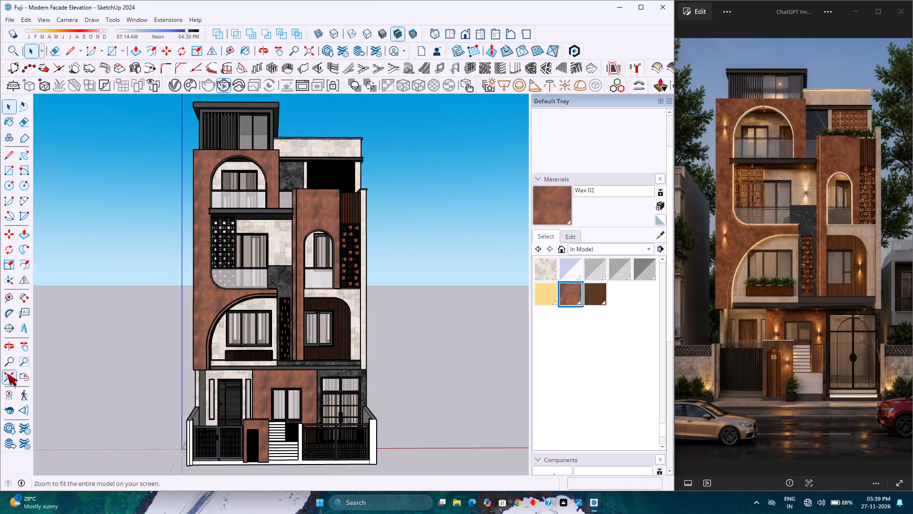
left_click(7, 380)
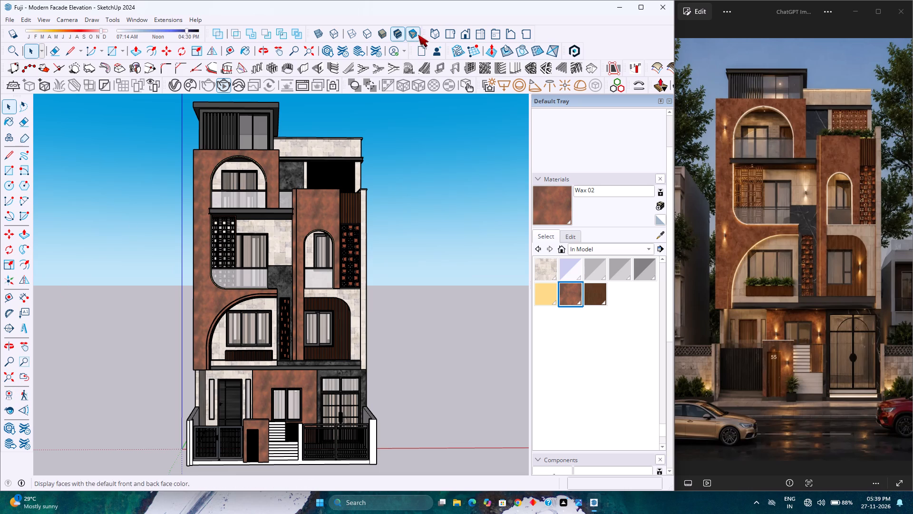
left_click(467, 36)
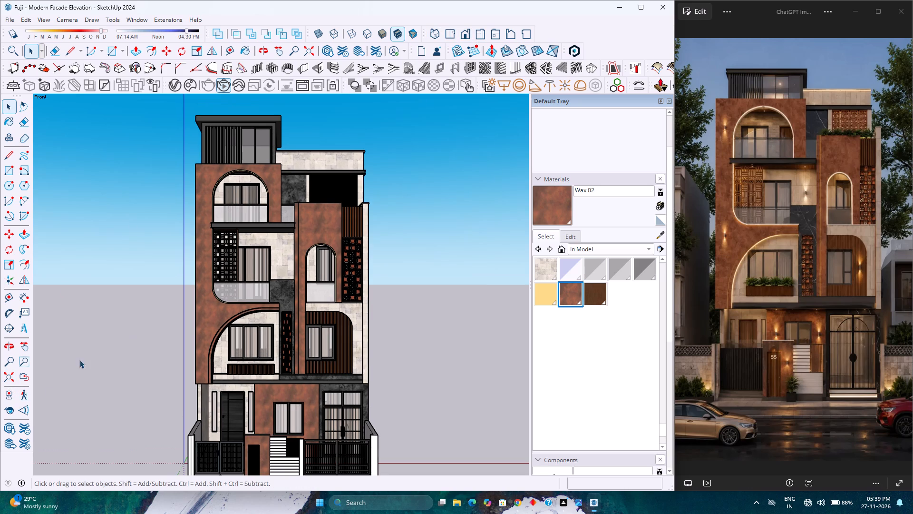
left_click(14, 376)
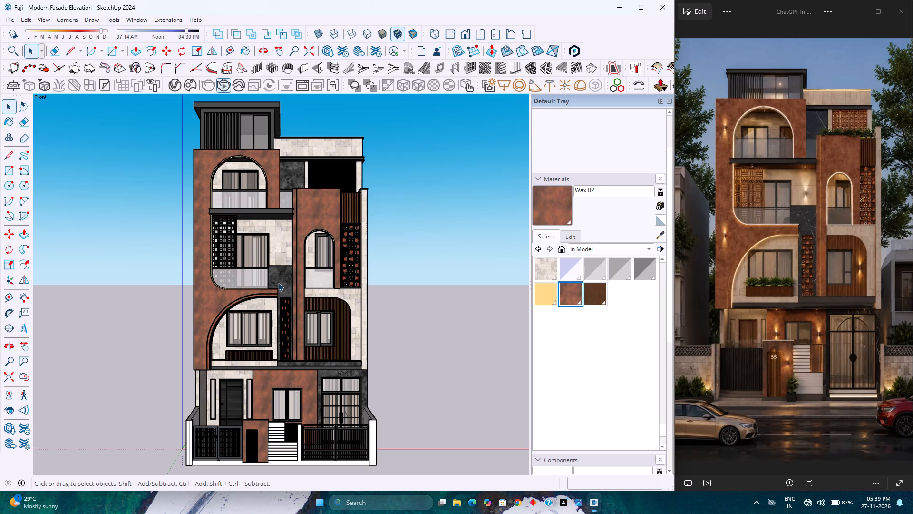
Examine the full front elevation at varying distances, comparing the arches, block screens, slatted cladding and entrance level with the reference image.
scroll(278, 283, "down", 4)
scroll(278, 283, "up", 3)
scroll(278, 283, "down", 3)
scroll(278, 283, "up", 3)
scroll(278, 283, "down", 3)
scroll(278, 283, "up", 3)
scroll(278, 283, "down", 3)
scroll(278, 283, "up", 3)
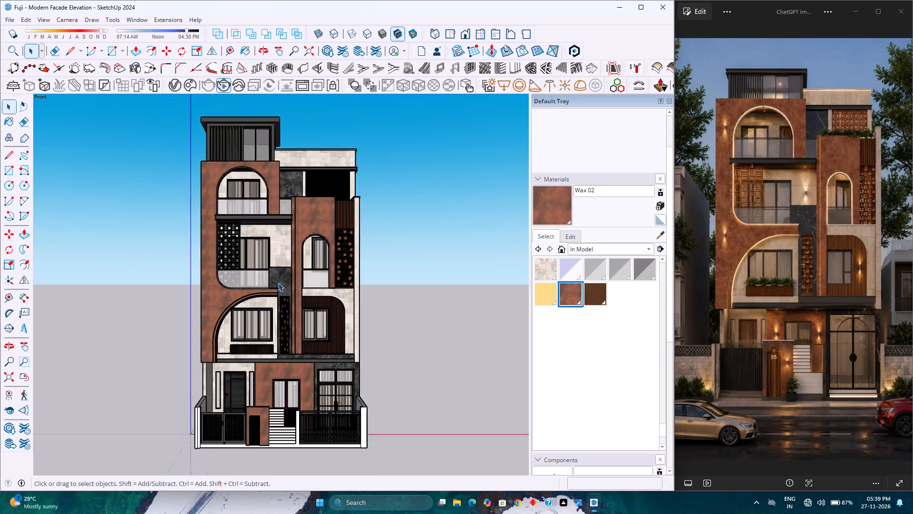
scroll(278, 283, "down", 3)
scroll(278, 283, "up", 3)
scroll(278, 283, "down", 3)
scroll(278, 283, "up", 3)
scroll(278, 283, "down", 3)
scroll(278, 283, "up", 3)
scroll(278, 283, "down", 4)
scroll(278, 283, "up", 4)
scroll(278, 283, "down", 4)
scroll(278, 283, "up", 3)
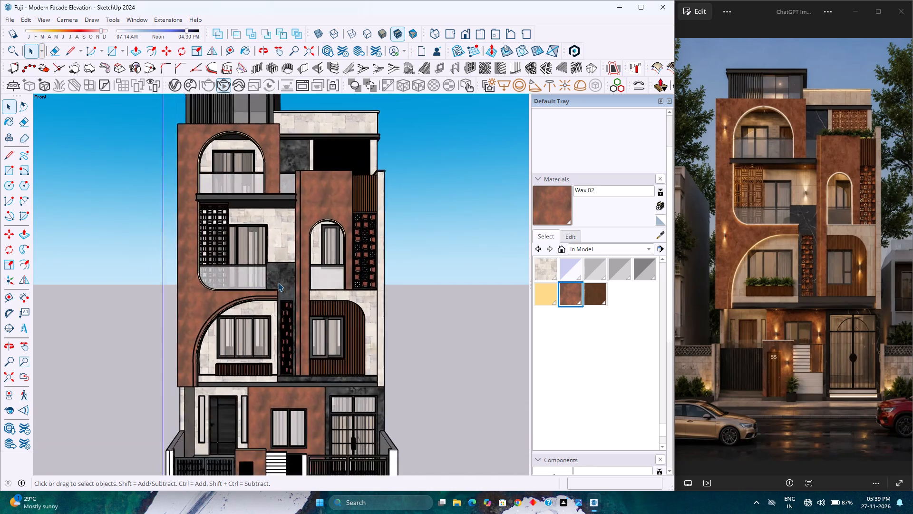
scroll(278, 283, "down", 3)
scroll(278, 283, "up", 3)
scroll(278, 283, "down", 3)
scroll(278, 283, "up", 3)
scroll(278, 283, "down", 4)
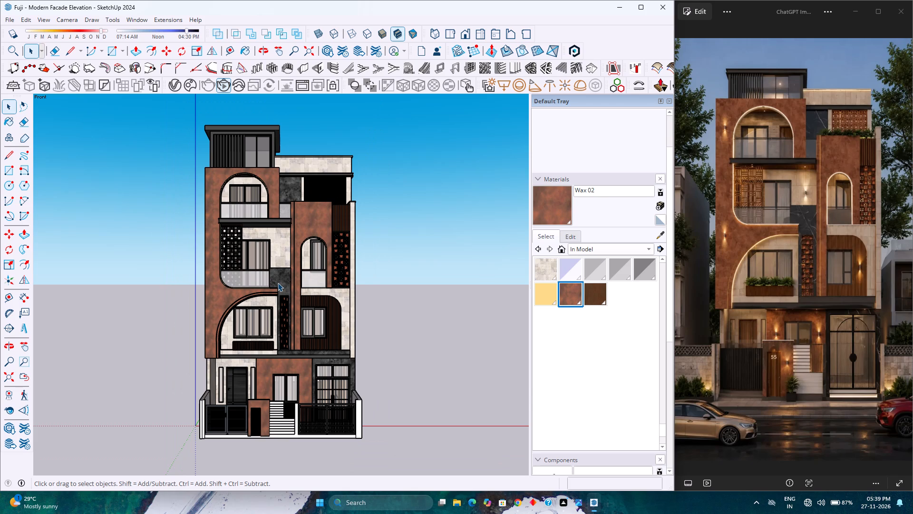
scroll(278, 283, "up", 3)
scroll(278, 283, "down", 6)
scroll(277, 283, "up", 3)
scroll(277, 283, "down", 3)
scroll(277, 283, "up", 3)
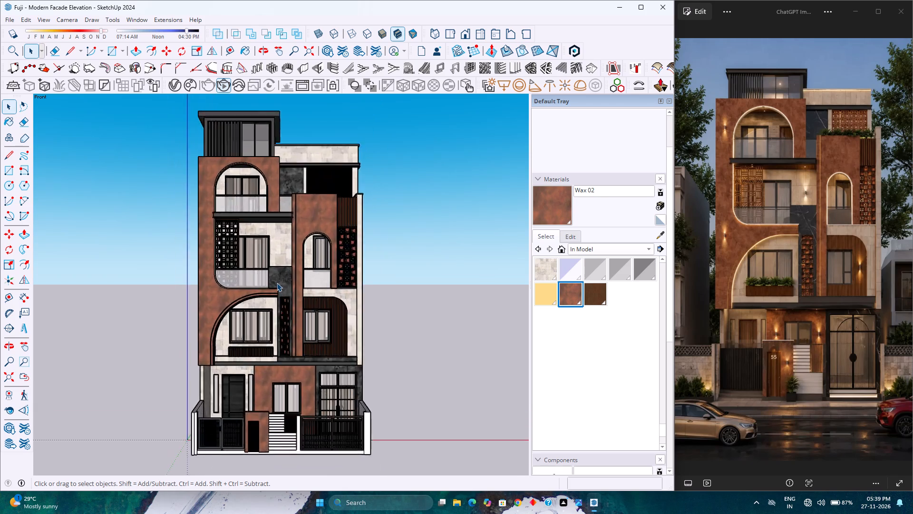
scroll(277, 283, "down", 3)
scroll(277, 283, "up", 3)
scroll(276, 283, "down", 4)
scroll(276, 283, "up", 4)
scroll(276, 283, "down", 4)
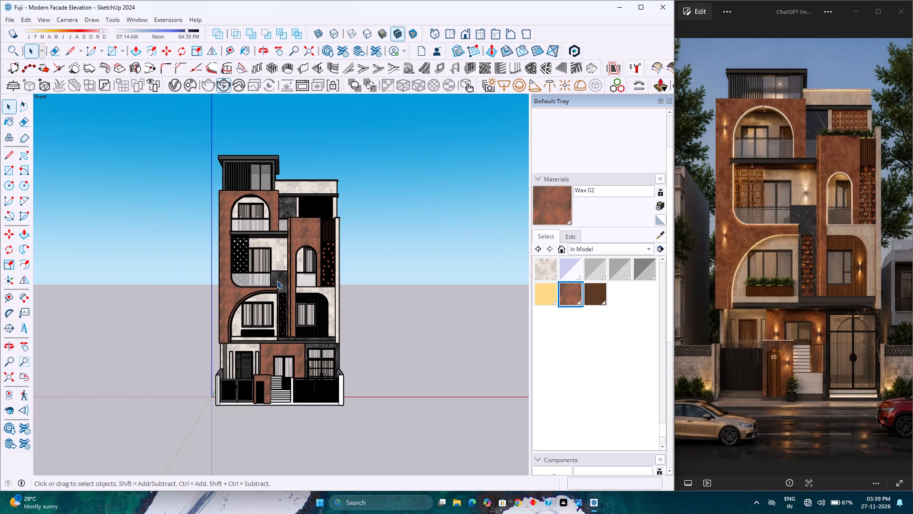
scroll(277, 280, "up", 5)
scroll(277, 280, "down", 4)
scroll(277, 280, "up", 4)
scroll(277, 280, "down", 2)
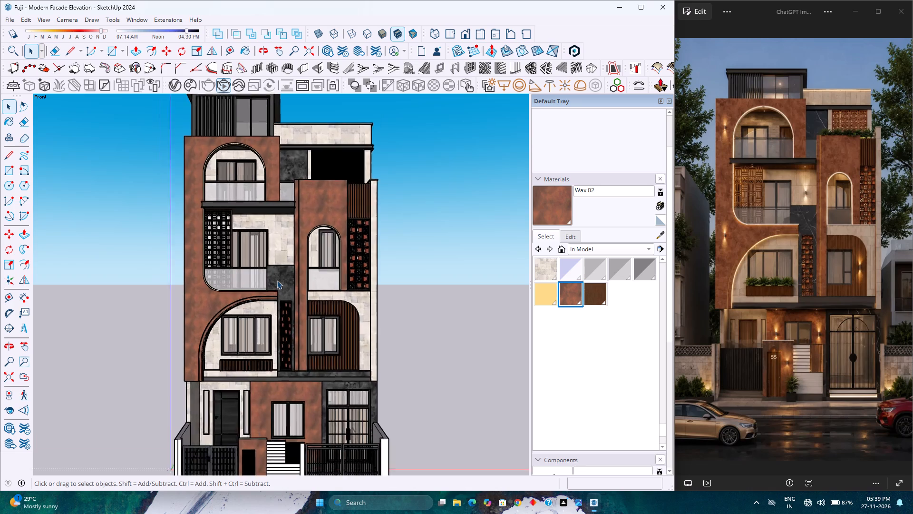
scroll(277, 280, "down", 2)
scroll(277, 280, "up", 3)
scroll(277, 280, "down", 3)
scroll(277, 280, "up", 4)
scroll(277, 280, "down", 4)
scroll(277, 280, "up", 3)
scroll(277, 280, "down", 3)
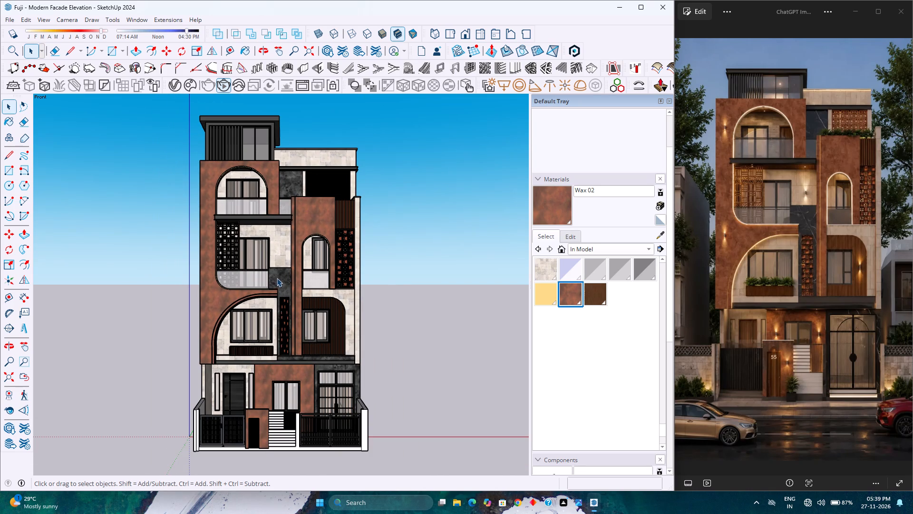
scroll(277, 277, "up", 1)
scroll(277, 277, "down", 5)
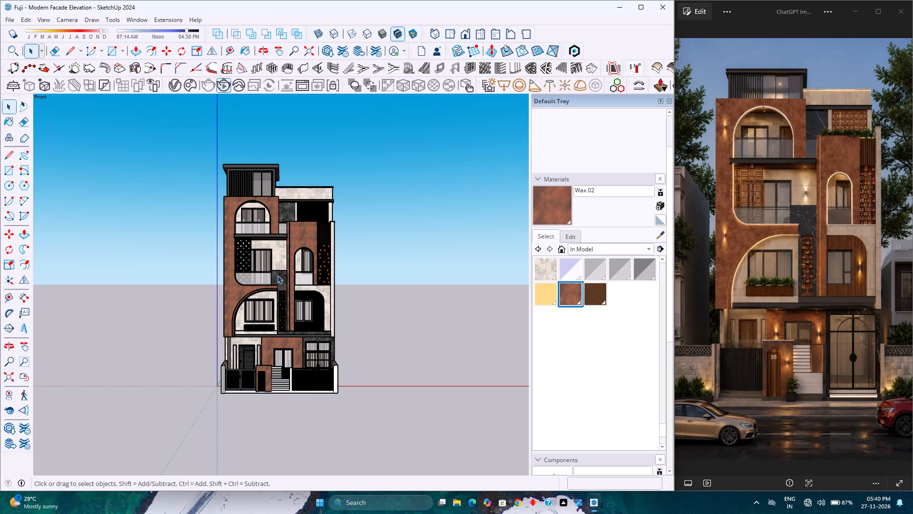
scroll(274, 275, "up", 4)
scroll(274, 275, "down", 4)
scroll(274, 275, "up", 4)
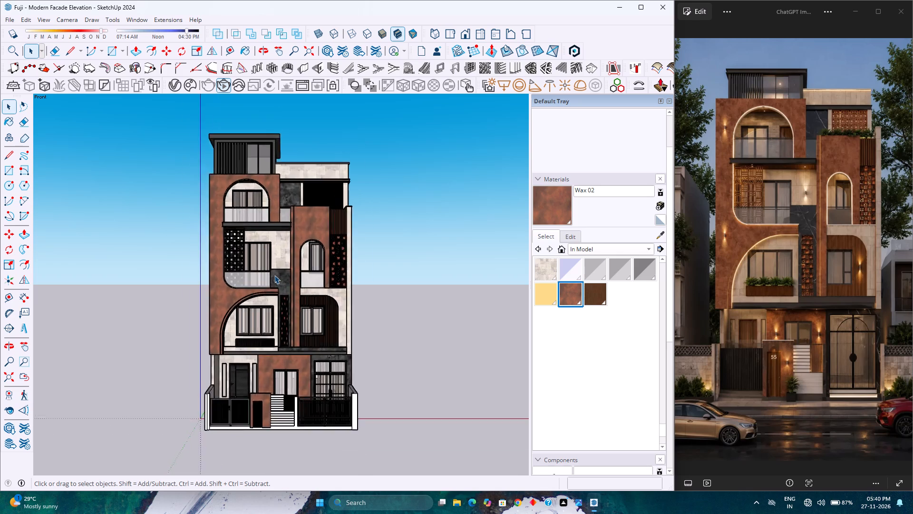
scroll(274, 275, "down", 4)
scroll(274, 273, "up", 3)
scroll(274, 273, "down", 3)
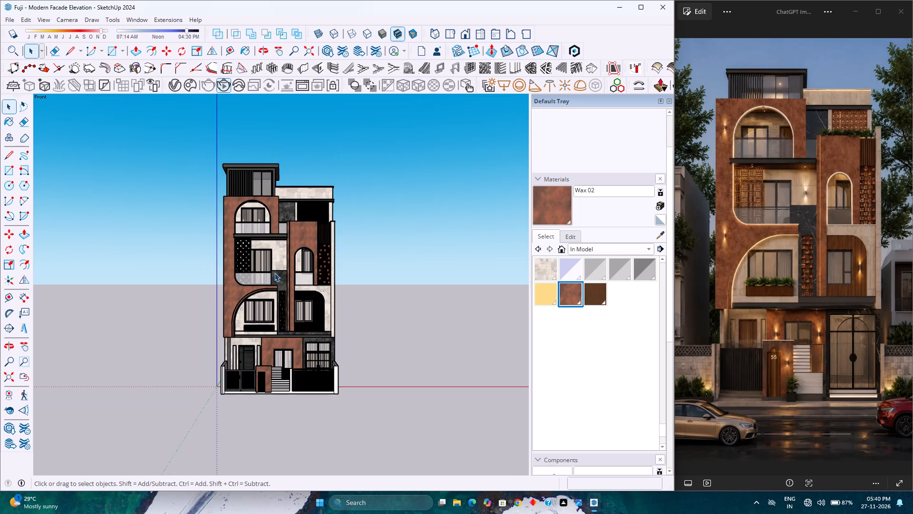
scroll(274, 273, "up", 4)
scroll(274, 273, "down", 5)
scroll(274, 273, "up", 4)
scroll(274, 273, "down", 3)
scroll(274, 273, "up", 3)
scroll(274, 273, "down", 4)
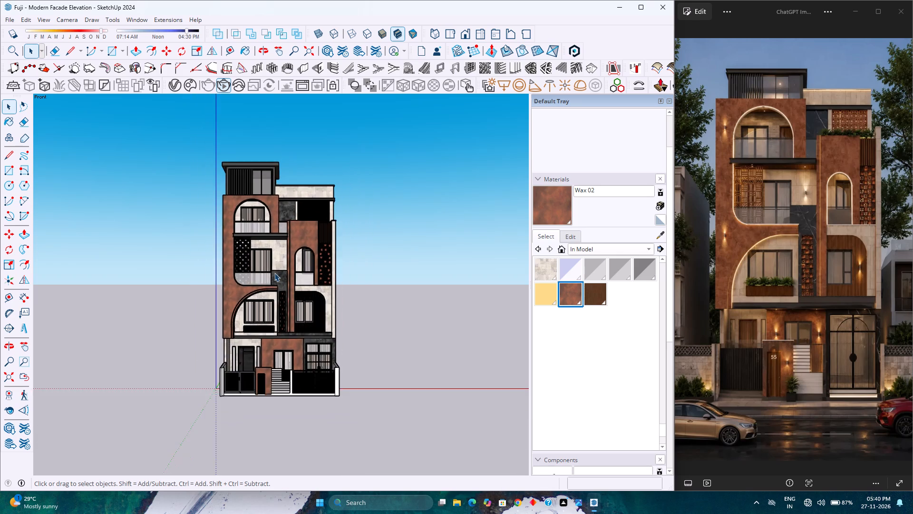
scroll(274, 273, "up", 4)
scroll(274, 273, "down", 4)
scroll(274, 273, "up", 3)
scroll(274, 273, "down", 3)
scroll(274, 273, "up", 4)
scroll(272, 274, "down", 4)
scroll(272, 275, "up", 3)
scroll(272, 275, "down", 4)
scroll(272, 275, "up", 4)
scroll(272, 275, "down", 4)
scroll(272, 275, "up", 3)
scroll(272, 275, "down", 4)
scroll(272, 275, "up", 4)
scroll(272, 275, "down", 4)
scroll(272, 273, "up", 6)
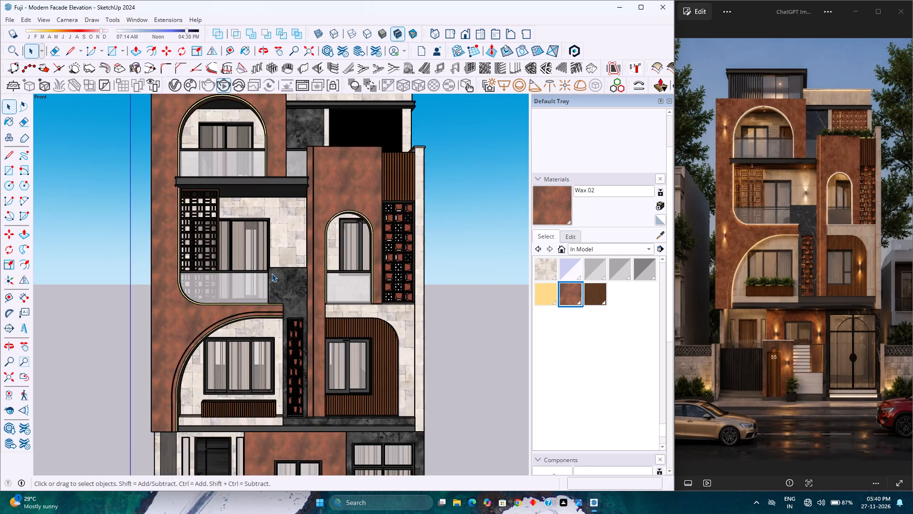
scroll(272, 273, "down", 5)
scroll(272, 273, "up", 3)
scroll(272, 273, "down", 3)
scroll(272, 273, "up", 3)
scroll(272, 273, "down", 3)
scroll(272, 273, "up", 2)
scroll(272, 273, "down", 2)
scroll(272, 273, "up", 2)
scroll(272, 273, "down", 2)
scroll(272, 273, "up", 2)
scroll(272, 273, "down", 2)
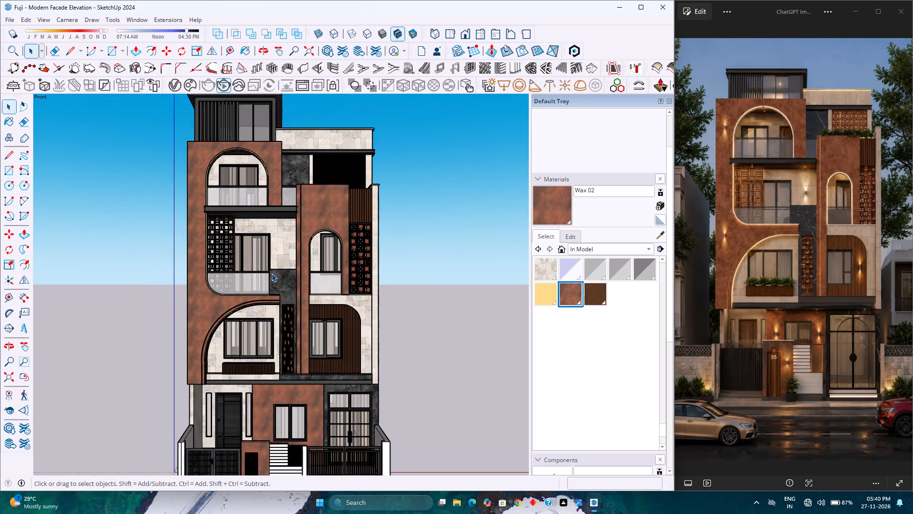
scroll(272, 273, "down", 1)
scroll(272, 273, "up", 4)
scroll(272, 273, "down", 3)
scroll(272, 273, "up", 3)
scroll(272, 273, "down", 3)
scroll(272, 273, "up", 2)
scroll(272, 273, "down", 3)
scroll(272, 273, "up", 1)
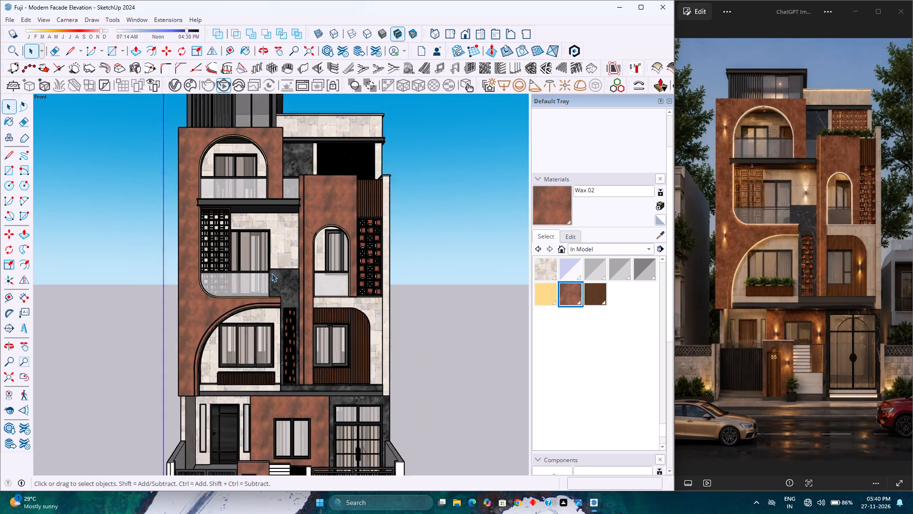
Examine the middle storeys of the front elevation up close, comparing the curved openings, block screens, windows and slatted cladding with the reference image.
scroll(272, 273, "up", 2)
scroll(272, 273, "down", 3)
scroll(272, 273, "up", 3)
scroll(272, 273, "down", 3)
scroll(272, 273, "up", 3)
scroll(272, 273, "down", 3)
scroll(272, 273, "up", 2)
scroll(272, 273, "down", 2)
scroll(272, 273, "up", 3)
scroll(272, 273, "down", 2)
scroll(272, 273, "up", 3)
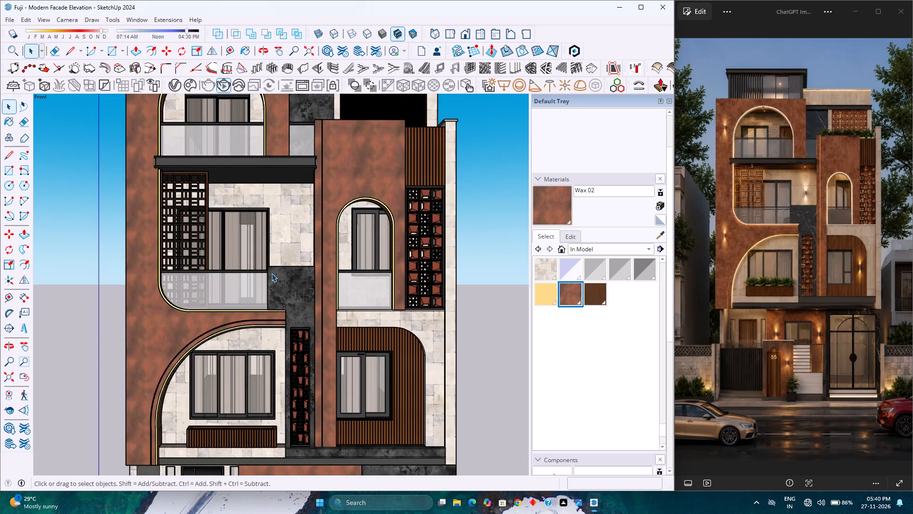
scroll(272, 273, "down", 2)
scroll(272, 273, "up", 3)
scroll(272, 273, "down", 4)
scroll(272, 273, "up", 3)
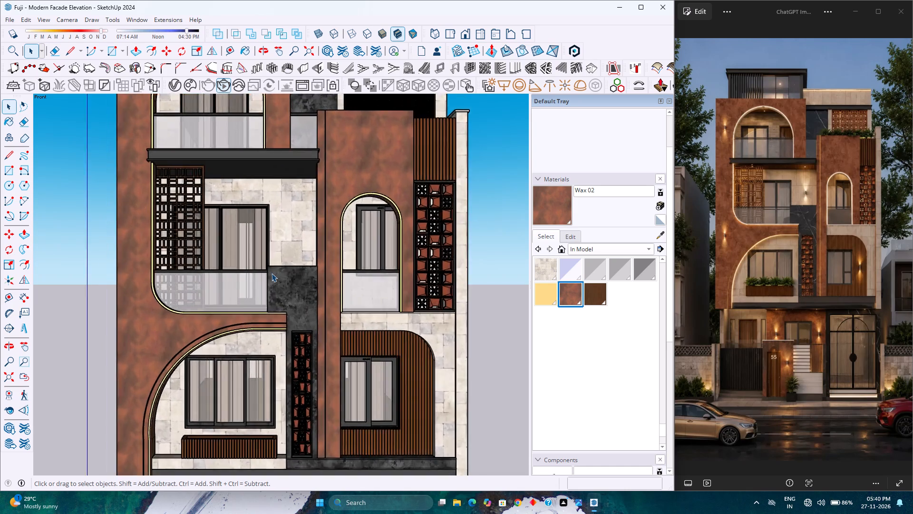
scroll(272, 273, "down", 1)
scroll(272, 273, "up", 2)
scroll(272, 273, "down", 3)
scroll(272, 273, "up", 4)
scroll(272, 273, "down", 4)
scroll(272, 273, "up", 3)
scroll(272, 273, "down", 2)
scroll(272, 273, "up", 3)
scroll(272, 273, "down", 2)
scroll(272, 273, "up", 3)
scroll(272, 273, "down", 2)
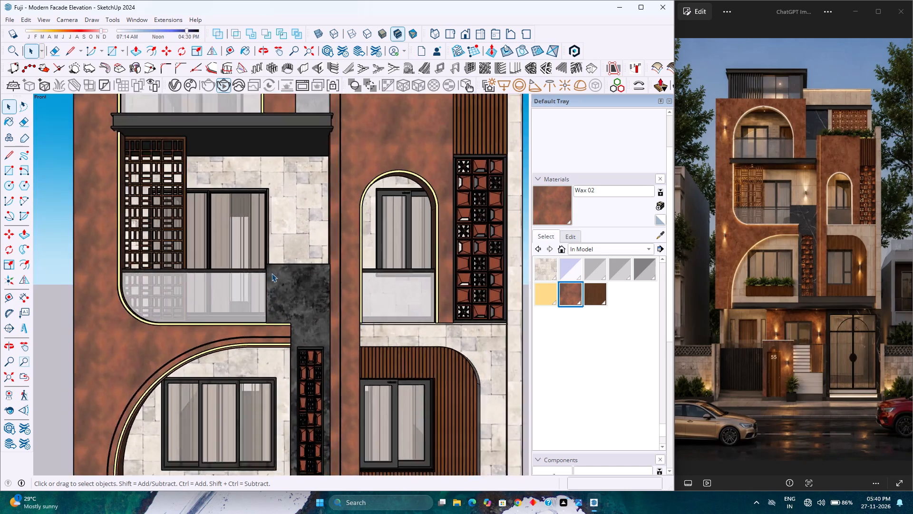
scroll(272, 273, "down", 2)
scroll(272, 273, "up", 3)
scroll(272, 273, "down", 3)
scroll(272, 273, "up", 2)
scroll(272, 273, "down", 2)
scroll(272, 273, "up", 2)
scroll(272, 273, "down", 8)
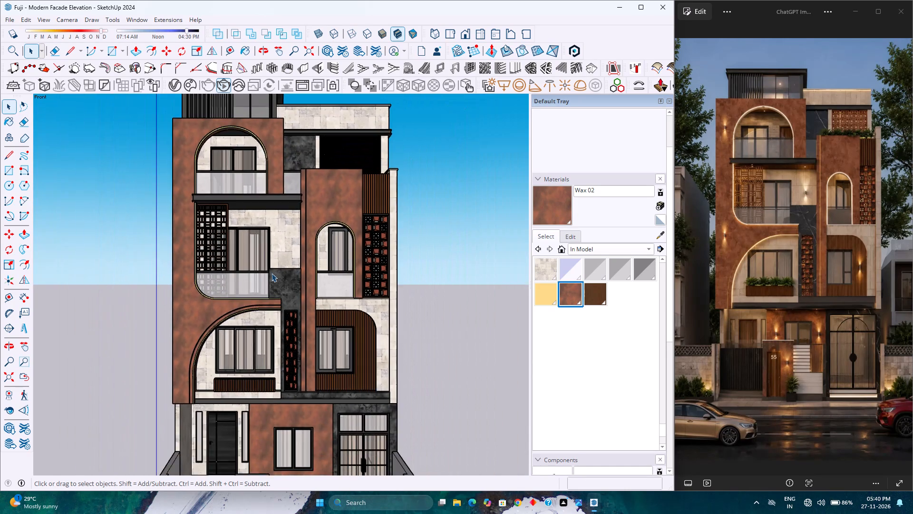
scroll(272, 273, "up", 3)
scroll(272, 273, "down", 3)
scroll(272, 273, "up", 3)
scroll(272, 273, "down", 3)
scroll(272, 273, "up", 2)
scroll(272, 273, "down", 2)
scroll(272, 273, "up", 2)
scroll(272, 273, "down", 2)
scroll(272, 273, "up", 1)
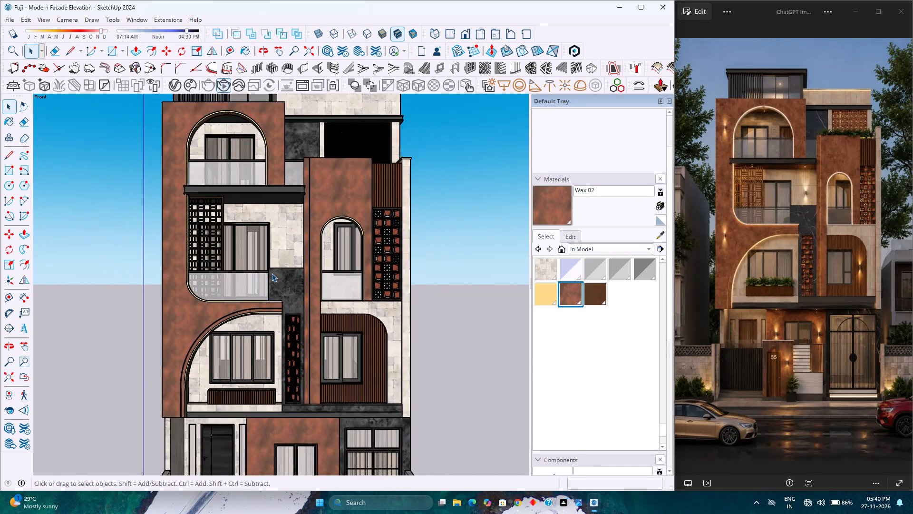
scroll(272, 273, "down", 2)
scroll(272, 273, "up", 3)
scroll(272, 273, "down", 3)
scroll(272, 273, "up", 3)
scroll(272, 273, "down", 3)
scroll(272, 273, "up", 2)
scroll(272, 273, "down", 2)
scroll(272, 273, "up", 2)
scroll(272, 273, "down", 2)
scroll(272, 273, "up", 3)
scroll(272, 273, "down", 2)
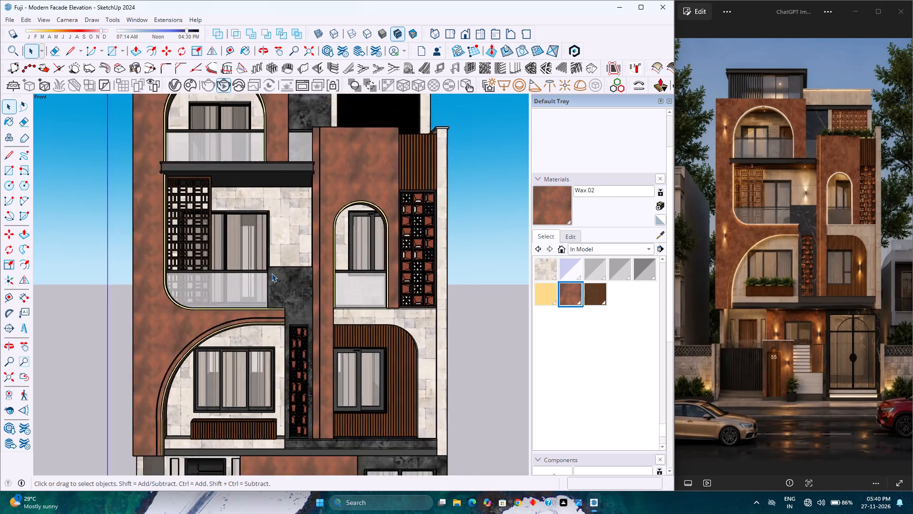
scroll(272, 273, "down", 1)
scroll(272, 273, "up", 2)
scroll(272, 273, "down", 6)
scroll(272, 273, "up", 2)
scroll(272, 273, "down", 9)
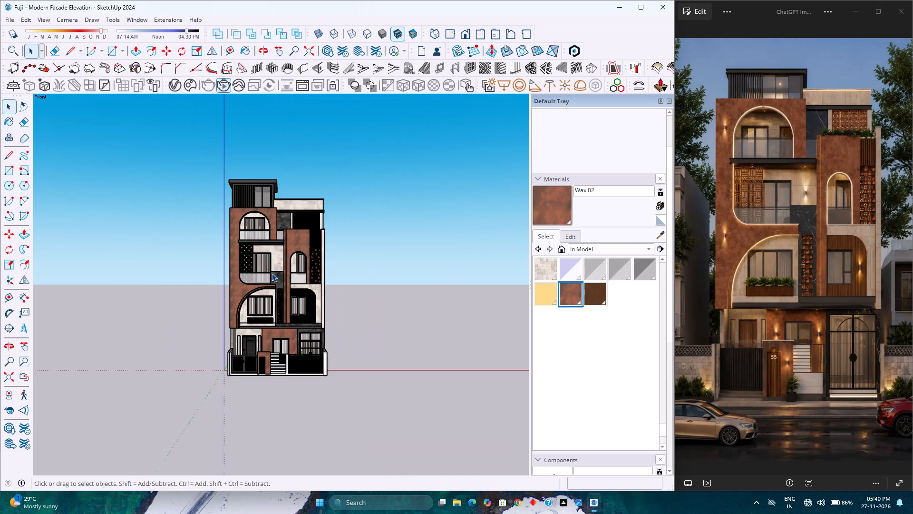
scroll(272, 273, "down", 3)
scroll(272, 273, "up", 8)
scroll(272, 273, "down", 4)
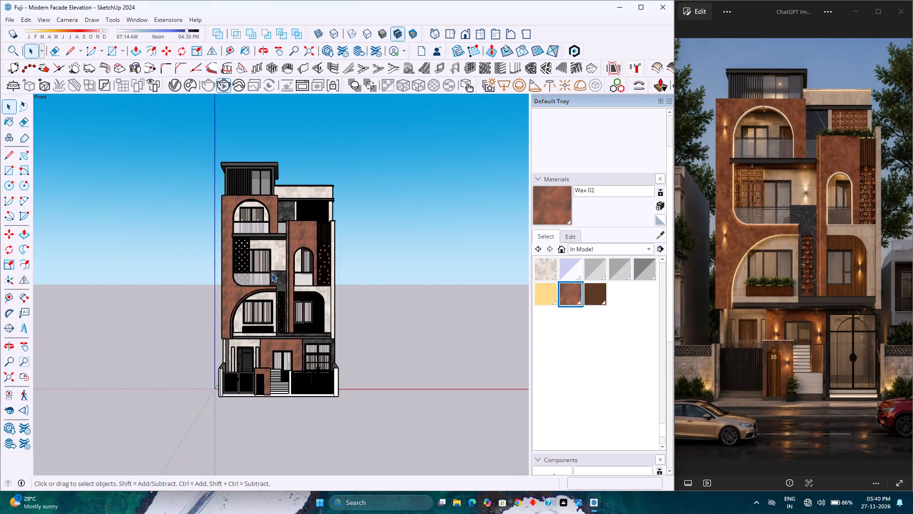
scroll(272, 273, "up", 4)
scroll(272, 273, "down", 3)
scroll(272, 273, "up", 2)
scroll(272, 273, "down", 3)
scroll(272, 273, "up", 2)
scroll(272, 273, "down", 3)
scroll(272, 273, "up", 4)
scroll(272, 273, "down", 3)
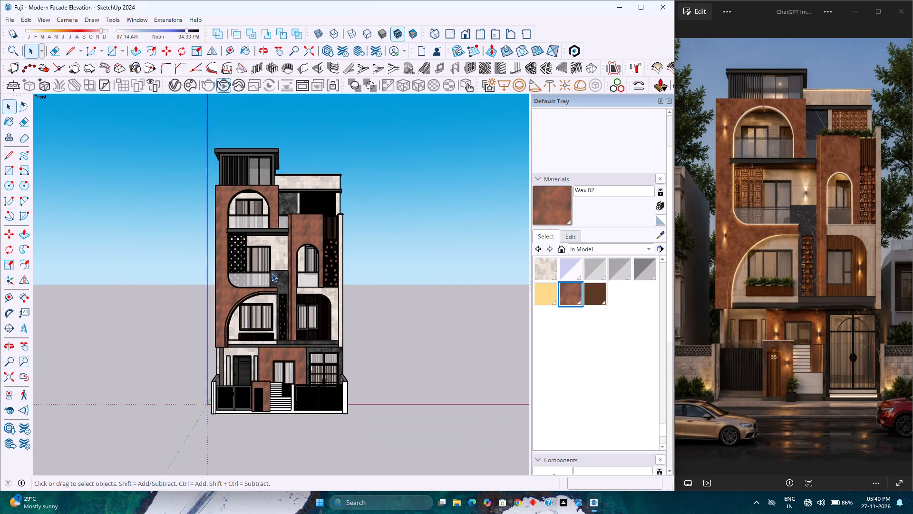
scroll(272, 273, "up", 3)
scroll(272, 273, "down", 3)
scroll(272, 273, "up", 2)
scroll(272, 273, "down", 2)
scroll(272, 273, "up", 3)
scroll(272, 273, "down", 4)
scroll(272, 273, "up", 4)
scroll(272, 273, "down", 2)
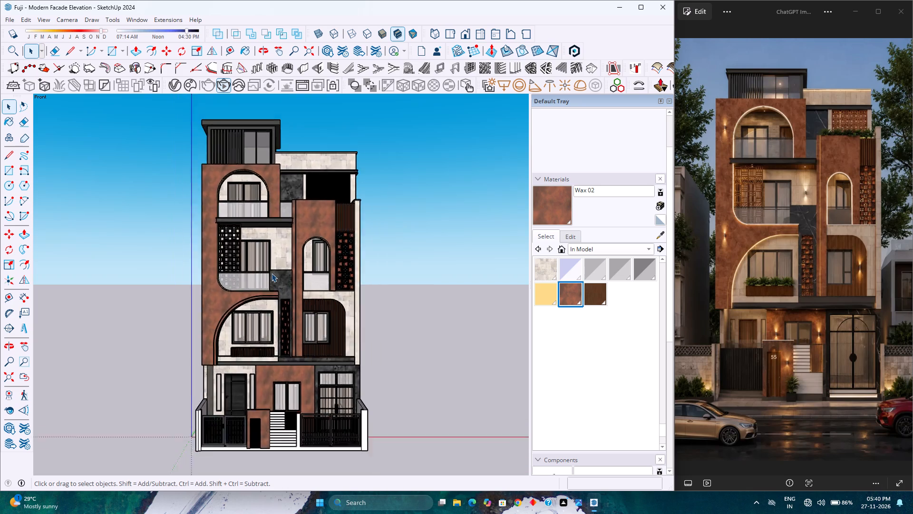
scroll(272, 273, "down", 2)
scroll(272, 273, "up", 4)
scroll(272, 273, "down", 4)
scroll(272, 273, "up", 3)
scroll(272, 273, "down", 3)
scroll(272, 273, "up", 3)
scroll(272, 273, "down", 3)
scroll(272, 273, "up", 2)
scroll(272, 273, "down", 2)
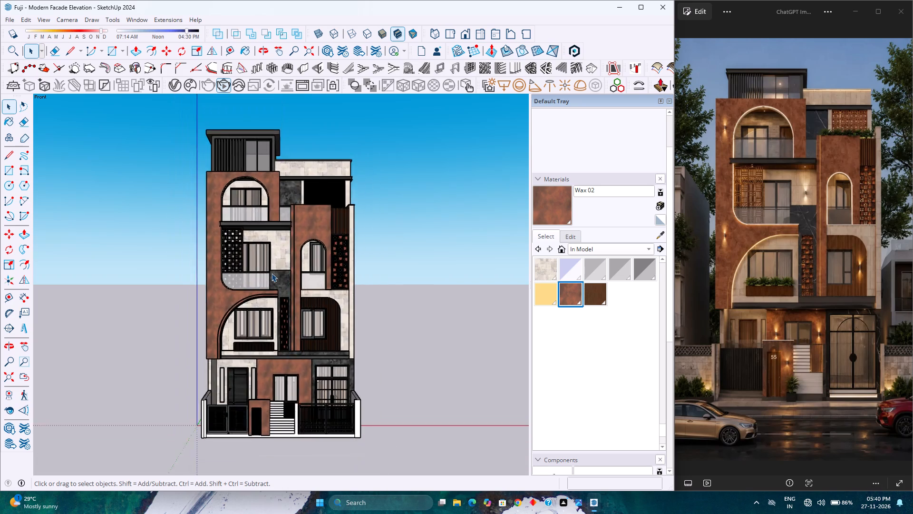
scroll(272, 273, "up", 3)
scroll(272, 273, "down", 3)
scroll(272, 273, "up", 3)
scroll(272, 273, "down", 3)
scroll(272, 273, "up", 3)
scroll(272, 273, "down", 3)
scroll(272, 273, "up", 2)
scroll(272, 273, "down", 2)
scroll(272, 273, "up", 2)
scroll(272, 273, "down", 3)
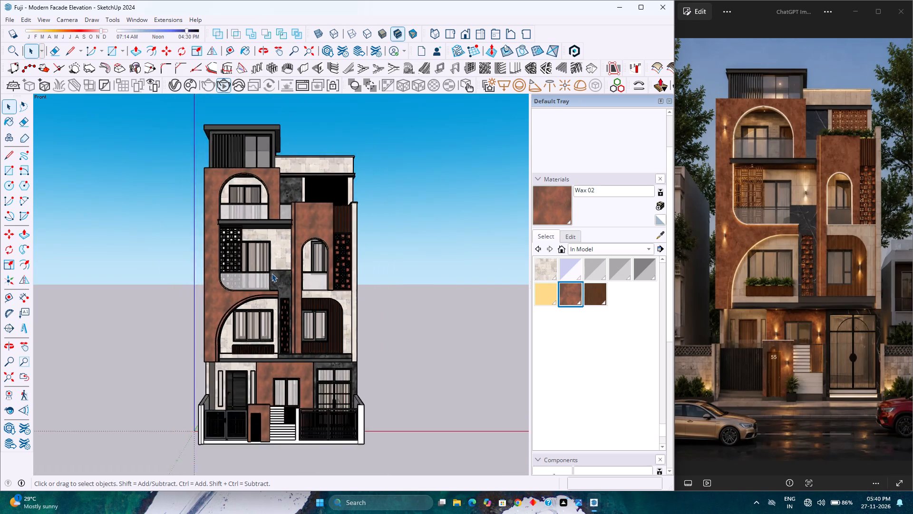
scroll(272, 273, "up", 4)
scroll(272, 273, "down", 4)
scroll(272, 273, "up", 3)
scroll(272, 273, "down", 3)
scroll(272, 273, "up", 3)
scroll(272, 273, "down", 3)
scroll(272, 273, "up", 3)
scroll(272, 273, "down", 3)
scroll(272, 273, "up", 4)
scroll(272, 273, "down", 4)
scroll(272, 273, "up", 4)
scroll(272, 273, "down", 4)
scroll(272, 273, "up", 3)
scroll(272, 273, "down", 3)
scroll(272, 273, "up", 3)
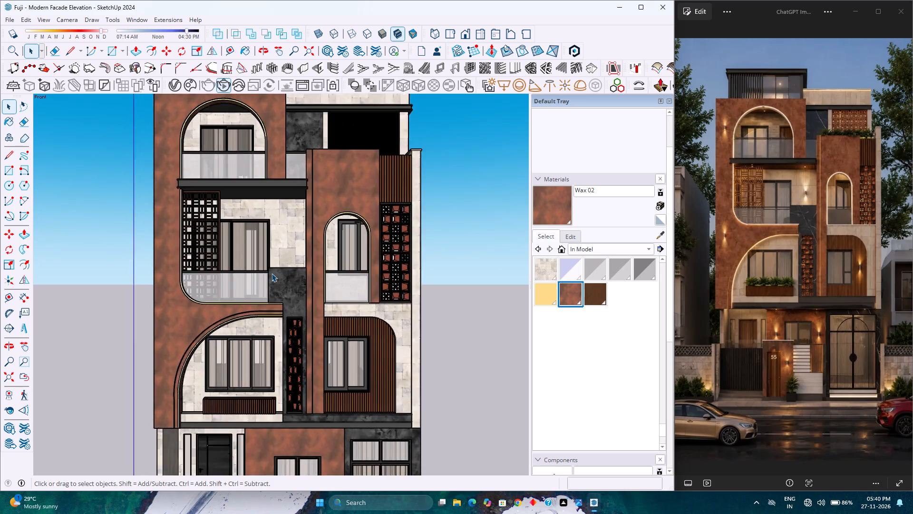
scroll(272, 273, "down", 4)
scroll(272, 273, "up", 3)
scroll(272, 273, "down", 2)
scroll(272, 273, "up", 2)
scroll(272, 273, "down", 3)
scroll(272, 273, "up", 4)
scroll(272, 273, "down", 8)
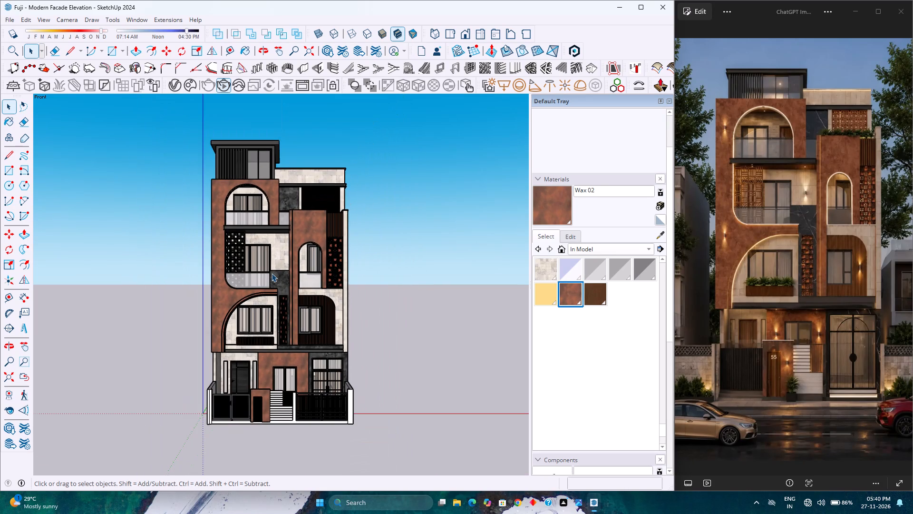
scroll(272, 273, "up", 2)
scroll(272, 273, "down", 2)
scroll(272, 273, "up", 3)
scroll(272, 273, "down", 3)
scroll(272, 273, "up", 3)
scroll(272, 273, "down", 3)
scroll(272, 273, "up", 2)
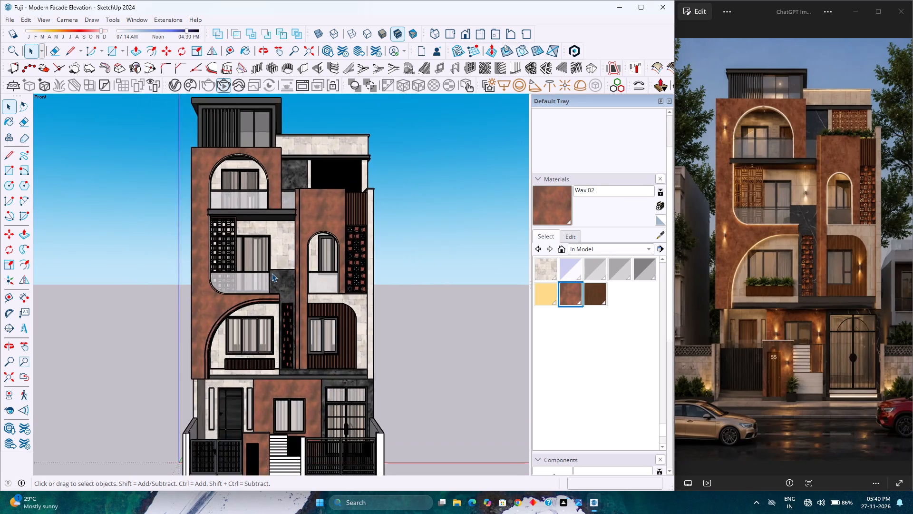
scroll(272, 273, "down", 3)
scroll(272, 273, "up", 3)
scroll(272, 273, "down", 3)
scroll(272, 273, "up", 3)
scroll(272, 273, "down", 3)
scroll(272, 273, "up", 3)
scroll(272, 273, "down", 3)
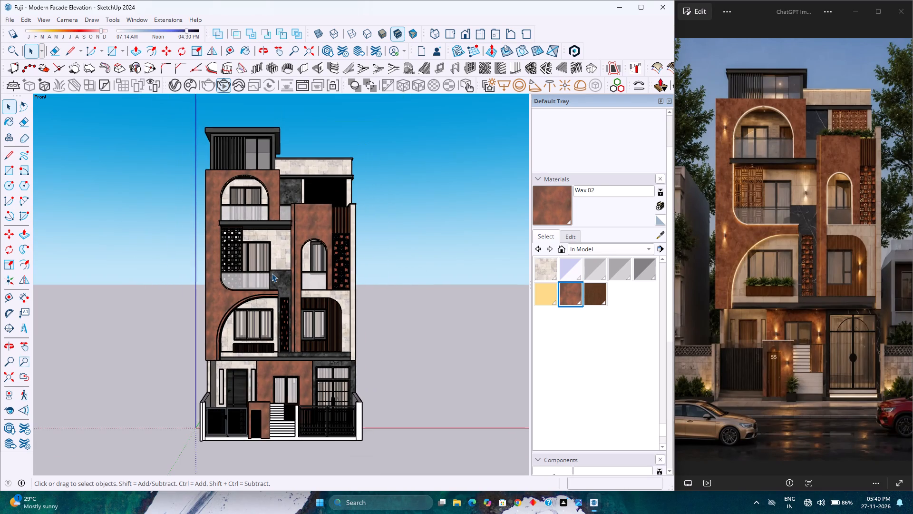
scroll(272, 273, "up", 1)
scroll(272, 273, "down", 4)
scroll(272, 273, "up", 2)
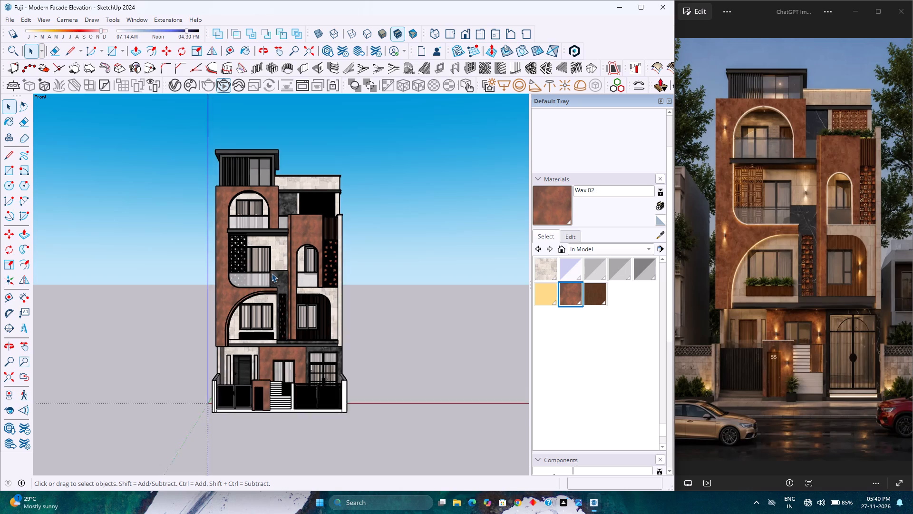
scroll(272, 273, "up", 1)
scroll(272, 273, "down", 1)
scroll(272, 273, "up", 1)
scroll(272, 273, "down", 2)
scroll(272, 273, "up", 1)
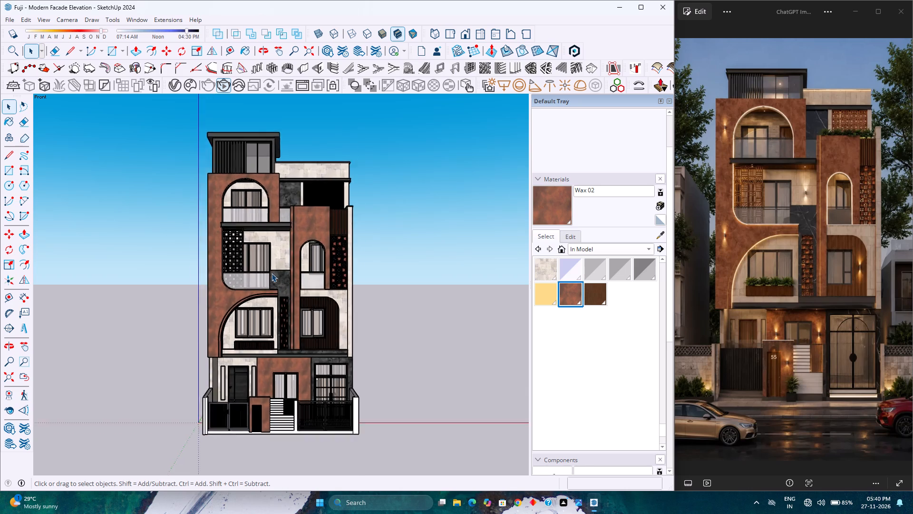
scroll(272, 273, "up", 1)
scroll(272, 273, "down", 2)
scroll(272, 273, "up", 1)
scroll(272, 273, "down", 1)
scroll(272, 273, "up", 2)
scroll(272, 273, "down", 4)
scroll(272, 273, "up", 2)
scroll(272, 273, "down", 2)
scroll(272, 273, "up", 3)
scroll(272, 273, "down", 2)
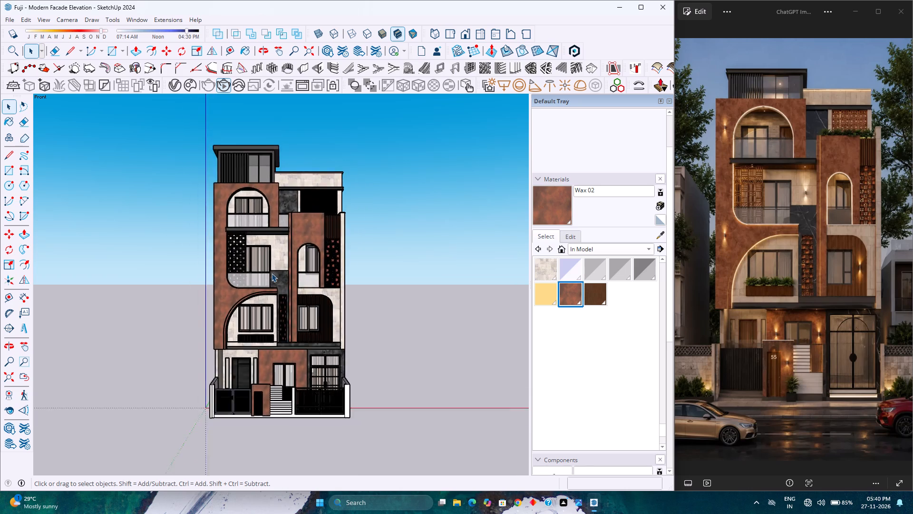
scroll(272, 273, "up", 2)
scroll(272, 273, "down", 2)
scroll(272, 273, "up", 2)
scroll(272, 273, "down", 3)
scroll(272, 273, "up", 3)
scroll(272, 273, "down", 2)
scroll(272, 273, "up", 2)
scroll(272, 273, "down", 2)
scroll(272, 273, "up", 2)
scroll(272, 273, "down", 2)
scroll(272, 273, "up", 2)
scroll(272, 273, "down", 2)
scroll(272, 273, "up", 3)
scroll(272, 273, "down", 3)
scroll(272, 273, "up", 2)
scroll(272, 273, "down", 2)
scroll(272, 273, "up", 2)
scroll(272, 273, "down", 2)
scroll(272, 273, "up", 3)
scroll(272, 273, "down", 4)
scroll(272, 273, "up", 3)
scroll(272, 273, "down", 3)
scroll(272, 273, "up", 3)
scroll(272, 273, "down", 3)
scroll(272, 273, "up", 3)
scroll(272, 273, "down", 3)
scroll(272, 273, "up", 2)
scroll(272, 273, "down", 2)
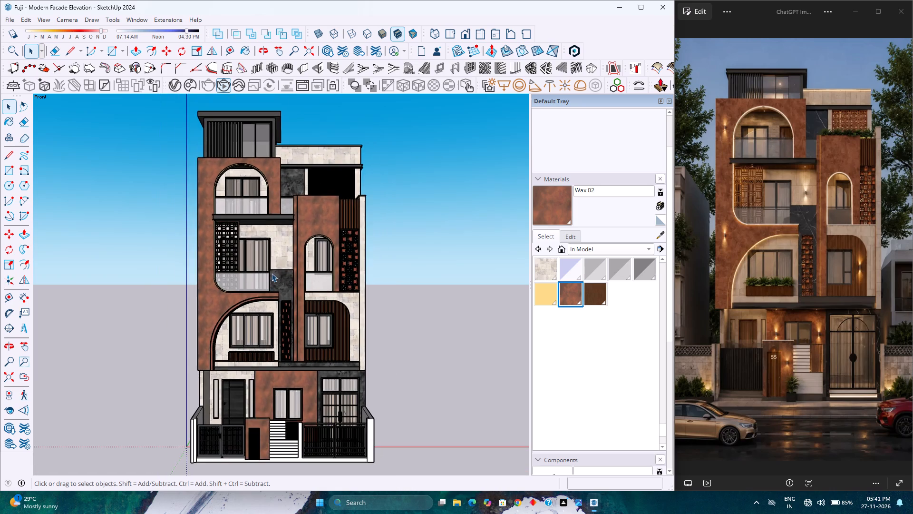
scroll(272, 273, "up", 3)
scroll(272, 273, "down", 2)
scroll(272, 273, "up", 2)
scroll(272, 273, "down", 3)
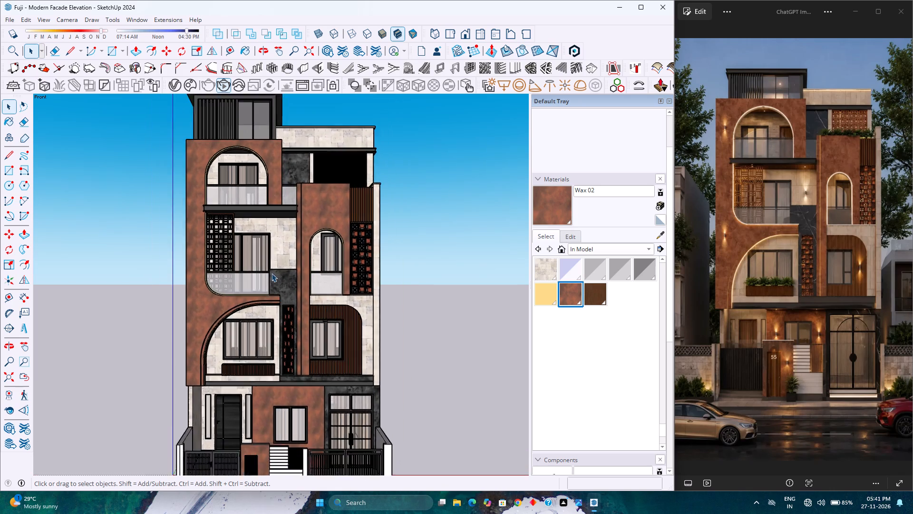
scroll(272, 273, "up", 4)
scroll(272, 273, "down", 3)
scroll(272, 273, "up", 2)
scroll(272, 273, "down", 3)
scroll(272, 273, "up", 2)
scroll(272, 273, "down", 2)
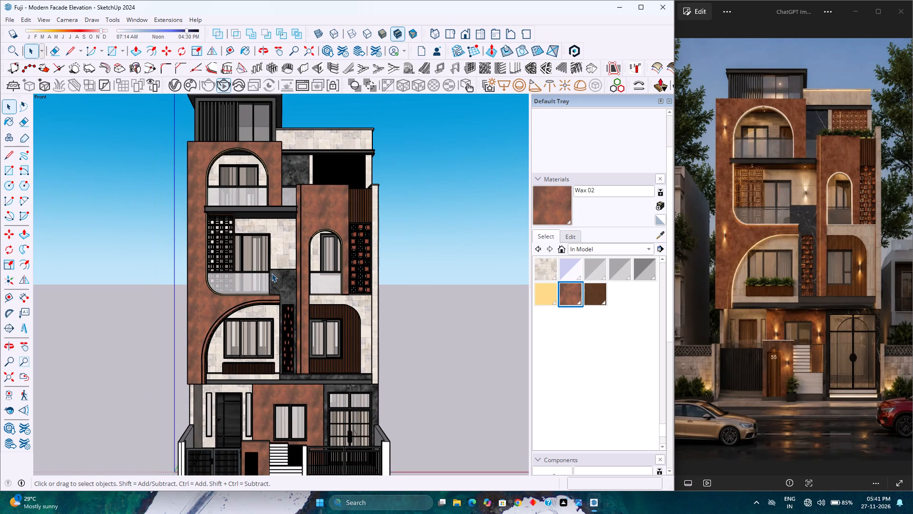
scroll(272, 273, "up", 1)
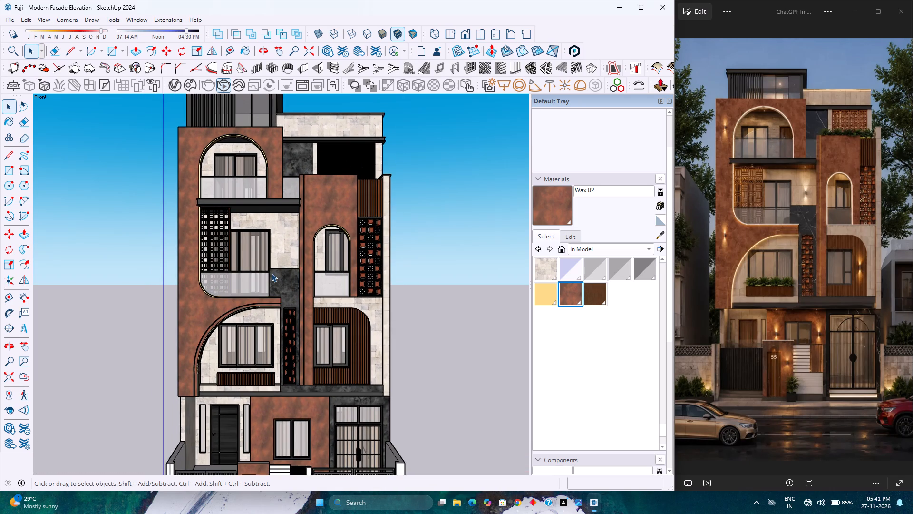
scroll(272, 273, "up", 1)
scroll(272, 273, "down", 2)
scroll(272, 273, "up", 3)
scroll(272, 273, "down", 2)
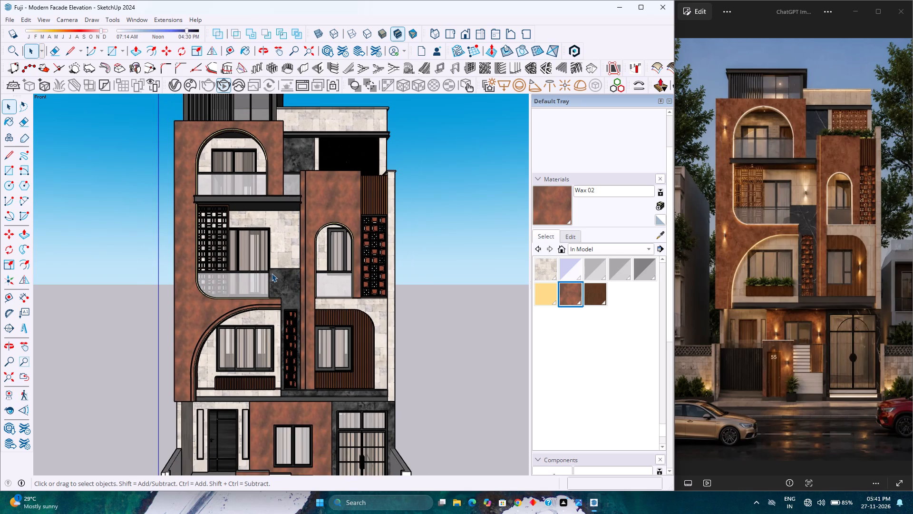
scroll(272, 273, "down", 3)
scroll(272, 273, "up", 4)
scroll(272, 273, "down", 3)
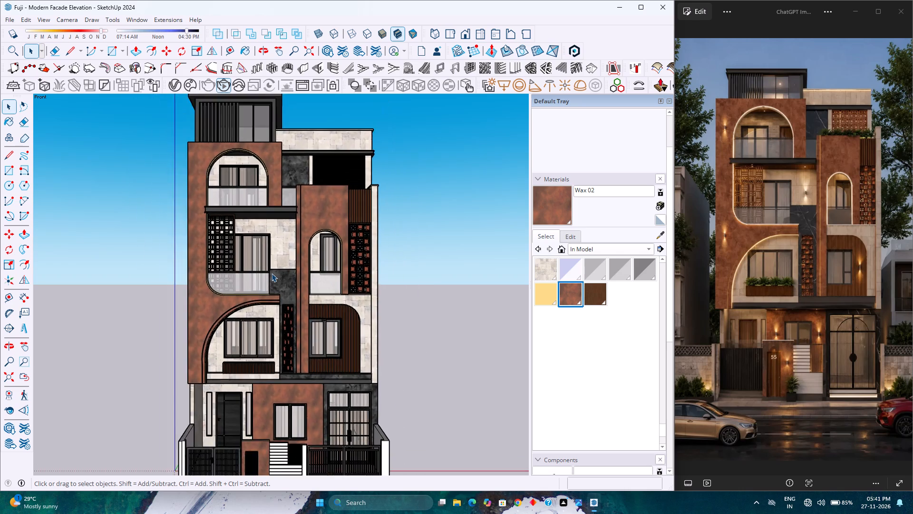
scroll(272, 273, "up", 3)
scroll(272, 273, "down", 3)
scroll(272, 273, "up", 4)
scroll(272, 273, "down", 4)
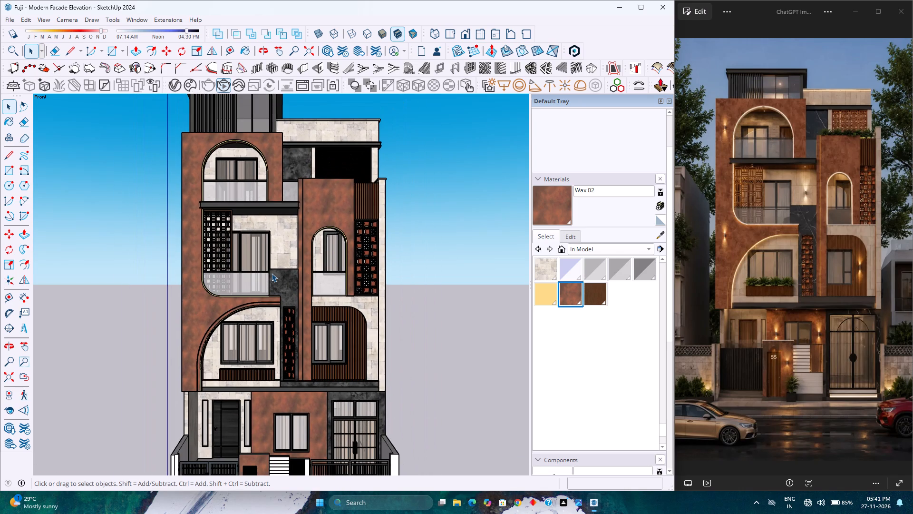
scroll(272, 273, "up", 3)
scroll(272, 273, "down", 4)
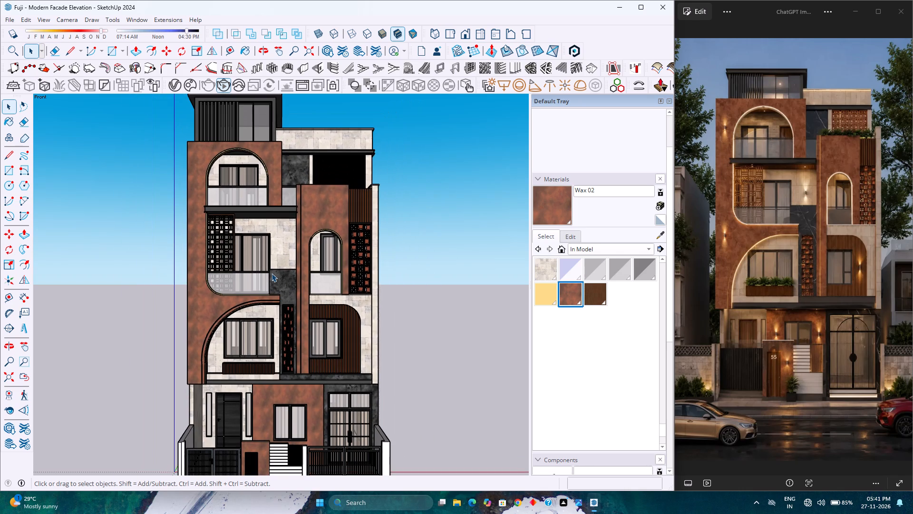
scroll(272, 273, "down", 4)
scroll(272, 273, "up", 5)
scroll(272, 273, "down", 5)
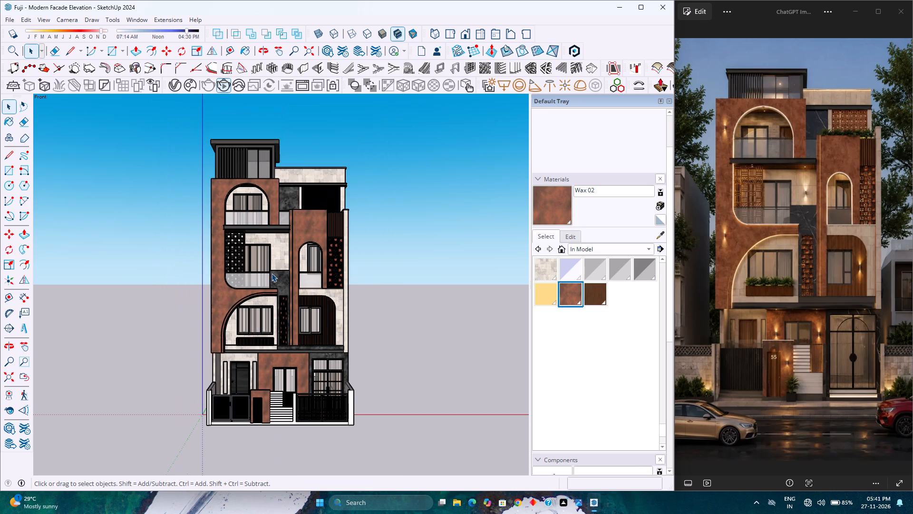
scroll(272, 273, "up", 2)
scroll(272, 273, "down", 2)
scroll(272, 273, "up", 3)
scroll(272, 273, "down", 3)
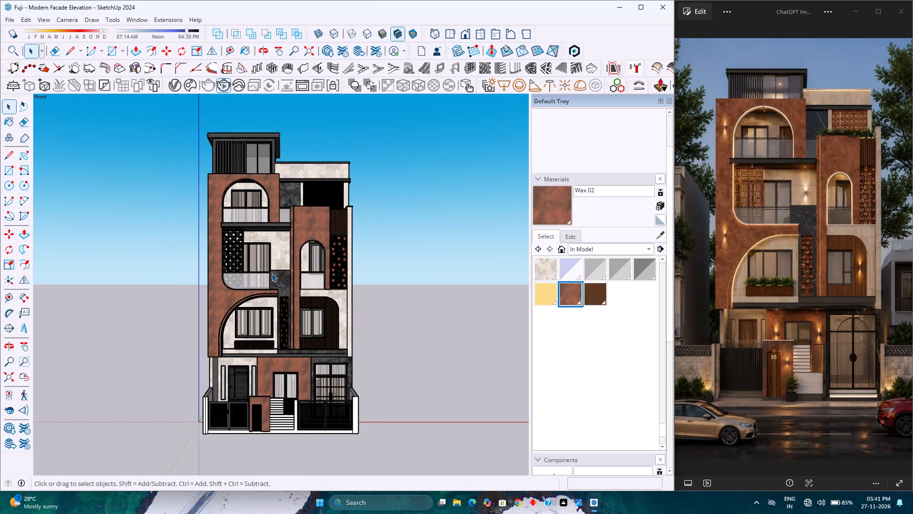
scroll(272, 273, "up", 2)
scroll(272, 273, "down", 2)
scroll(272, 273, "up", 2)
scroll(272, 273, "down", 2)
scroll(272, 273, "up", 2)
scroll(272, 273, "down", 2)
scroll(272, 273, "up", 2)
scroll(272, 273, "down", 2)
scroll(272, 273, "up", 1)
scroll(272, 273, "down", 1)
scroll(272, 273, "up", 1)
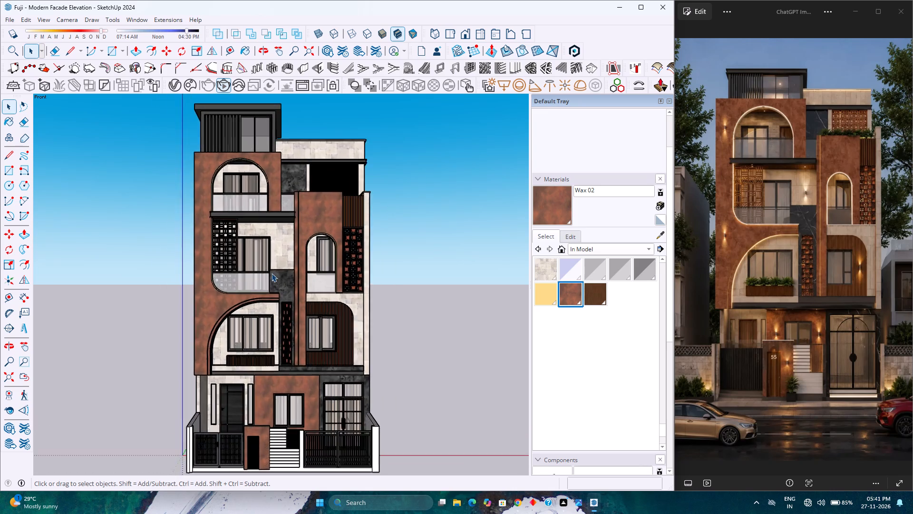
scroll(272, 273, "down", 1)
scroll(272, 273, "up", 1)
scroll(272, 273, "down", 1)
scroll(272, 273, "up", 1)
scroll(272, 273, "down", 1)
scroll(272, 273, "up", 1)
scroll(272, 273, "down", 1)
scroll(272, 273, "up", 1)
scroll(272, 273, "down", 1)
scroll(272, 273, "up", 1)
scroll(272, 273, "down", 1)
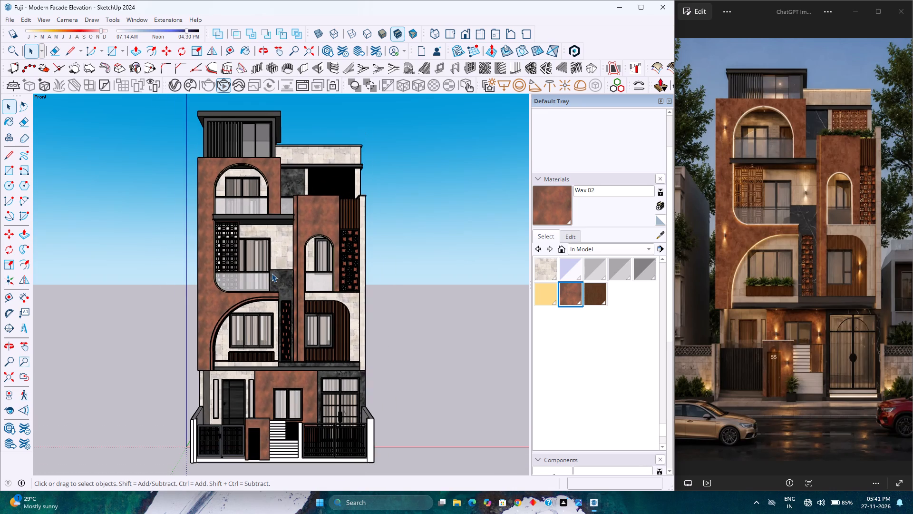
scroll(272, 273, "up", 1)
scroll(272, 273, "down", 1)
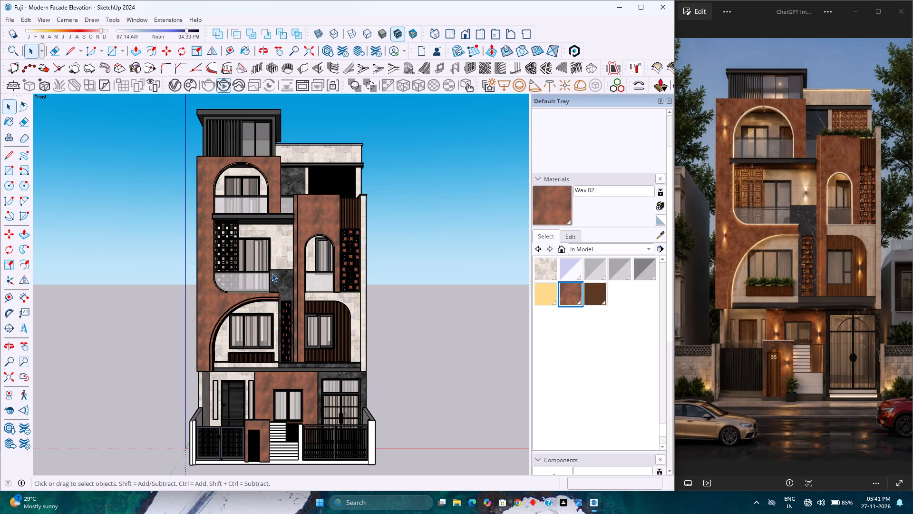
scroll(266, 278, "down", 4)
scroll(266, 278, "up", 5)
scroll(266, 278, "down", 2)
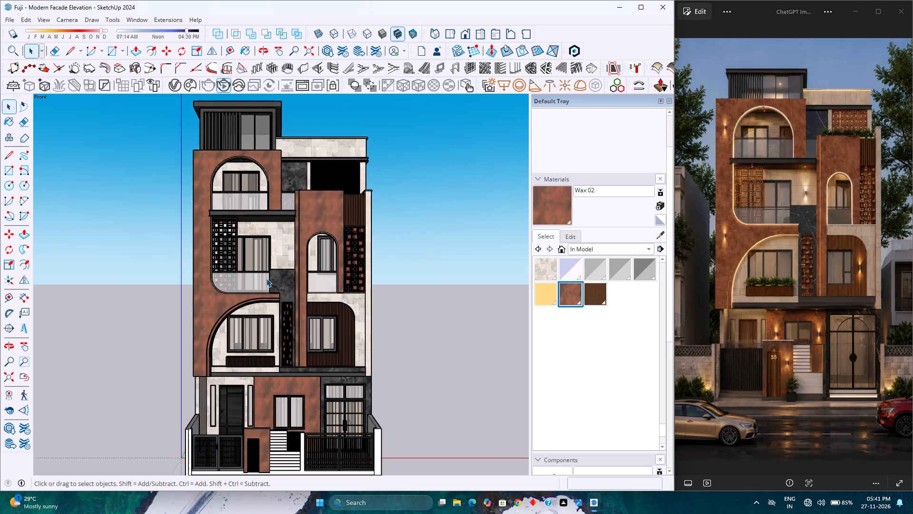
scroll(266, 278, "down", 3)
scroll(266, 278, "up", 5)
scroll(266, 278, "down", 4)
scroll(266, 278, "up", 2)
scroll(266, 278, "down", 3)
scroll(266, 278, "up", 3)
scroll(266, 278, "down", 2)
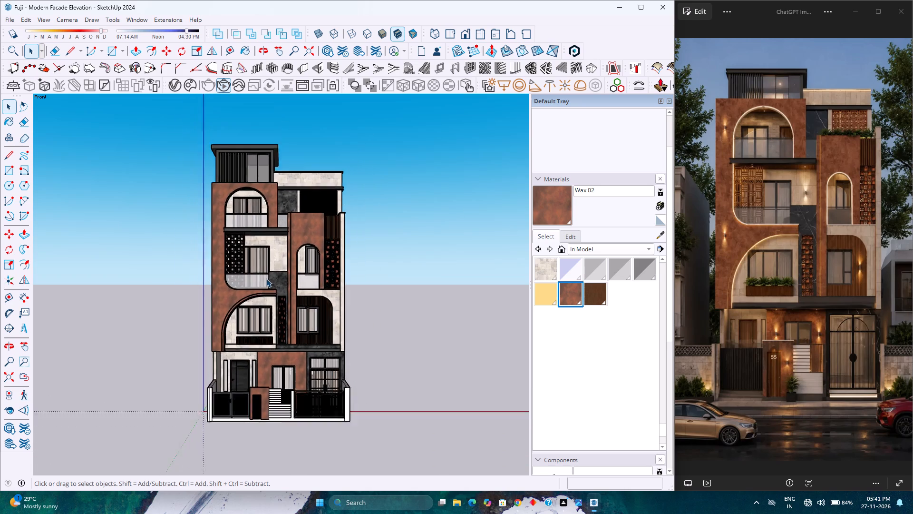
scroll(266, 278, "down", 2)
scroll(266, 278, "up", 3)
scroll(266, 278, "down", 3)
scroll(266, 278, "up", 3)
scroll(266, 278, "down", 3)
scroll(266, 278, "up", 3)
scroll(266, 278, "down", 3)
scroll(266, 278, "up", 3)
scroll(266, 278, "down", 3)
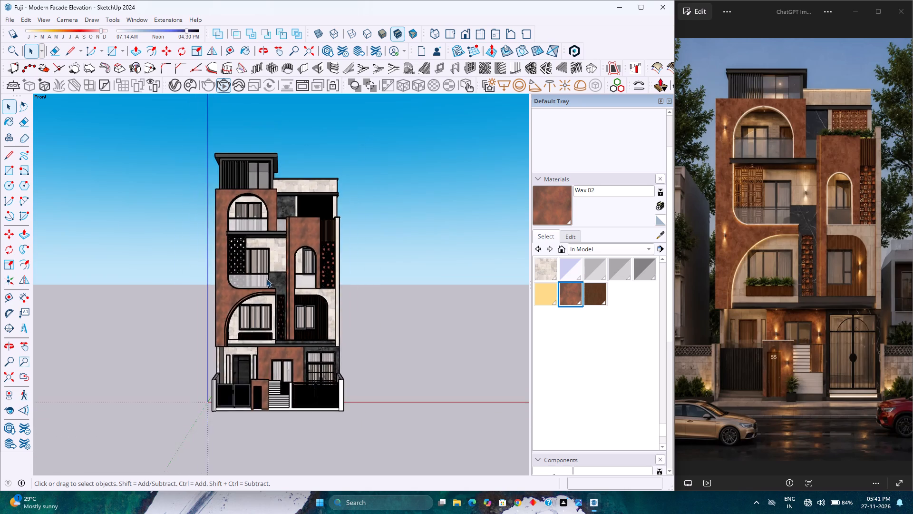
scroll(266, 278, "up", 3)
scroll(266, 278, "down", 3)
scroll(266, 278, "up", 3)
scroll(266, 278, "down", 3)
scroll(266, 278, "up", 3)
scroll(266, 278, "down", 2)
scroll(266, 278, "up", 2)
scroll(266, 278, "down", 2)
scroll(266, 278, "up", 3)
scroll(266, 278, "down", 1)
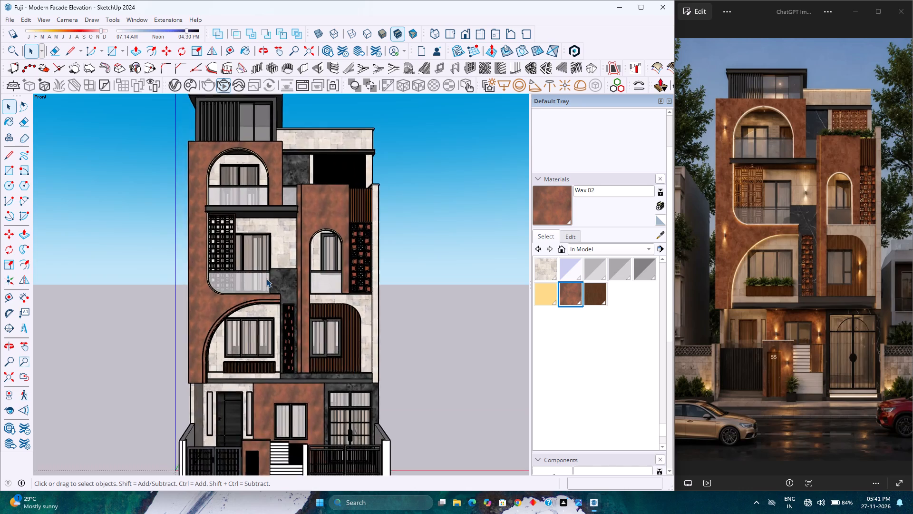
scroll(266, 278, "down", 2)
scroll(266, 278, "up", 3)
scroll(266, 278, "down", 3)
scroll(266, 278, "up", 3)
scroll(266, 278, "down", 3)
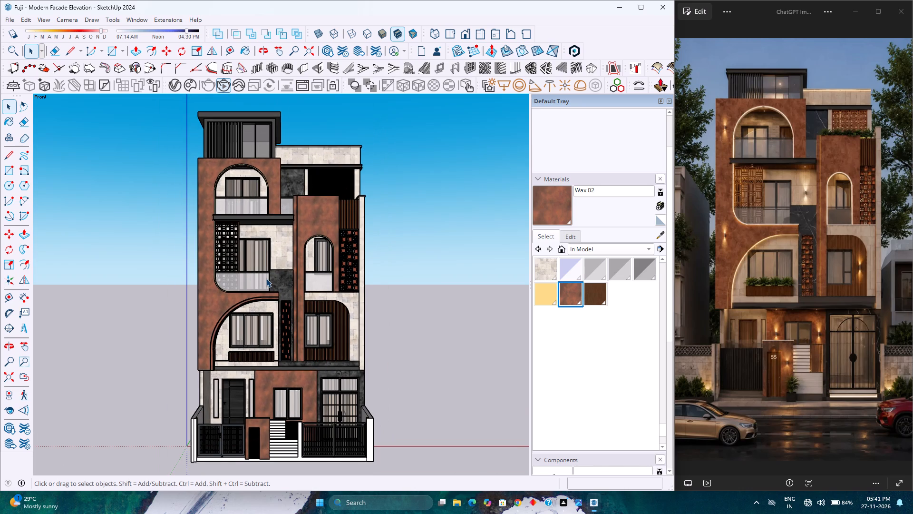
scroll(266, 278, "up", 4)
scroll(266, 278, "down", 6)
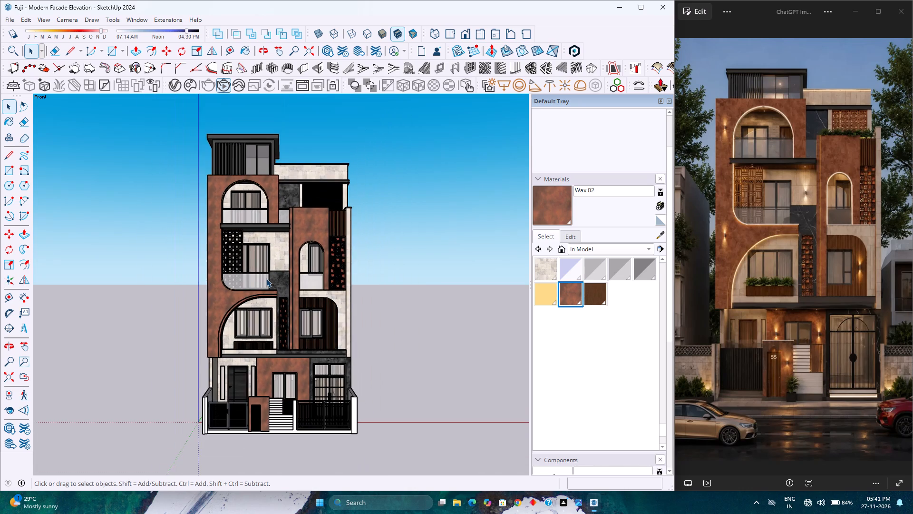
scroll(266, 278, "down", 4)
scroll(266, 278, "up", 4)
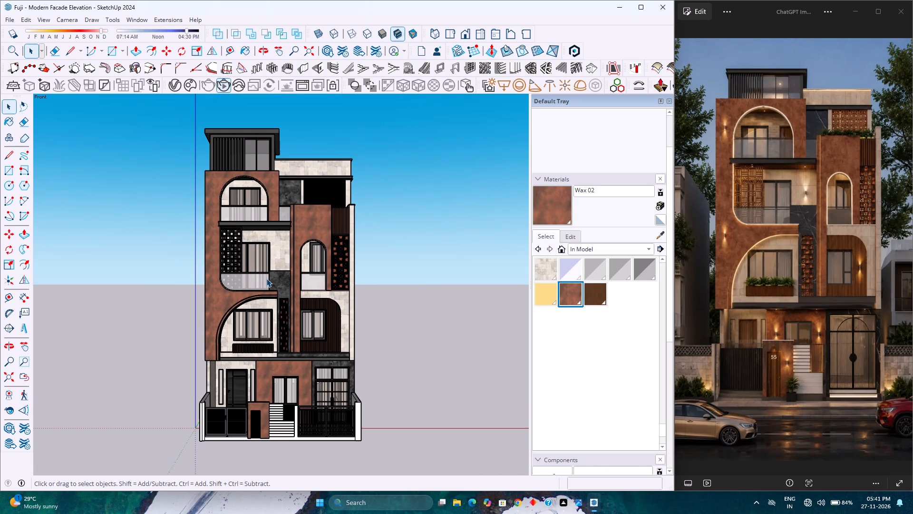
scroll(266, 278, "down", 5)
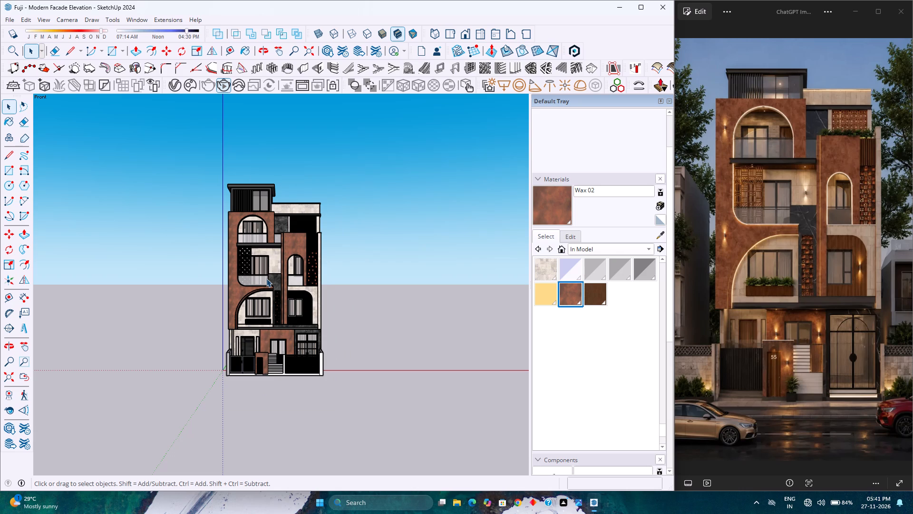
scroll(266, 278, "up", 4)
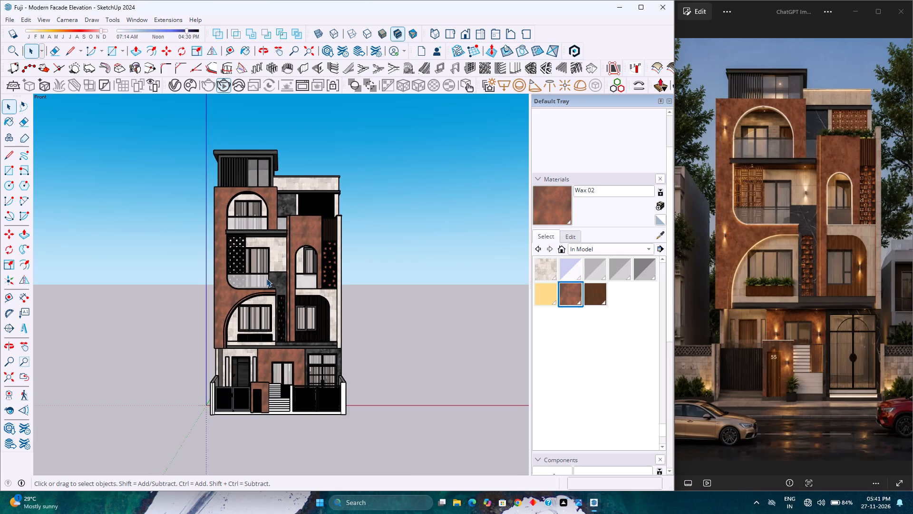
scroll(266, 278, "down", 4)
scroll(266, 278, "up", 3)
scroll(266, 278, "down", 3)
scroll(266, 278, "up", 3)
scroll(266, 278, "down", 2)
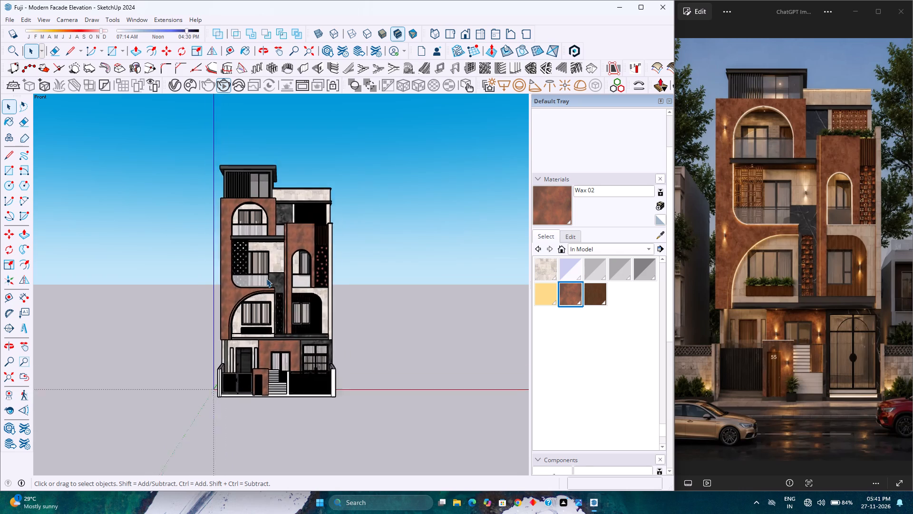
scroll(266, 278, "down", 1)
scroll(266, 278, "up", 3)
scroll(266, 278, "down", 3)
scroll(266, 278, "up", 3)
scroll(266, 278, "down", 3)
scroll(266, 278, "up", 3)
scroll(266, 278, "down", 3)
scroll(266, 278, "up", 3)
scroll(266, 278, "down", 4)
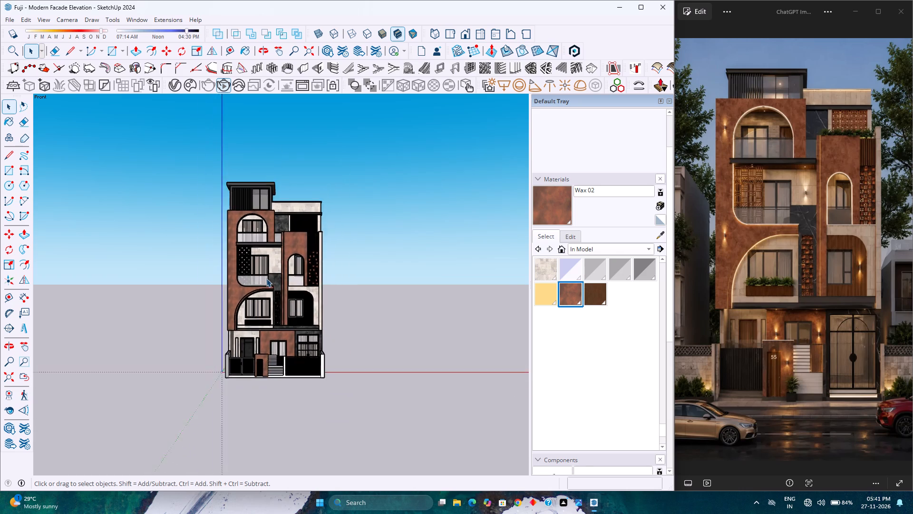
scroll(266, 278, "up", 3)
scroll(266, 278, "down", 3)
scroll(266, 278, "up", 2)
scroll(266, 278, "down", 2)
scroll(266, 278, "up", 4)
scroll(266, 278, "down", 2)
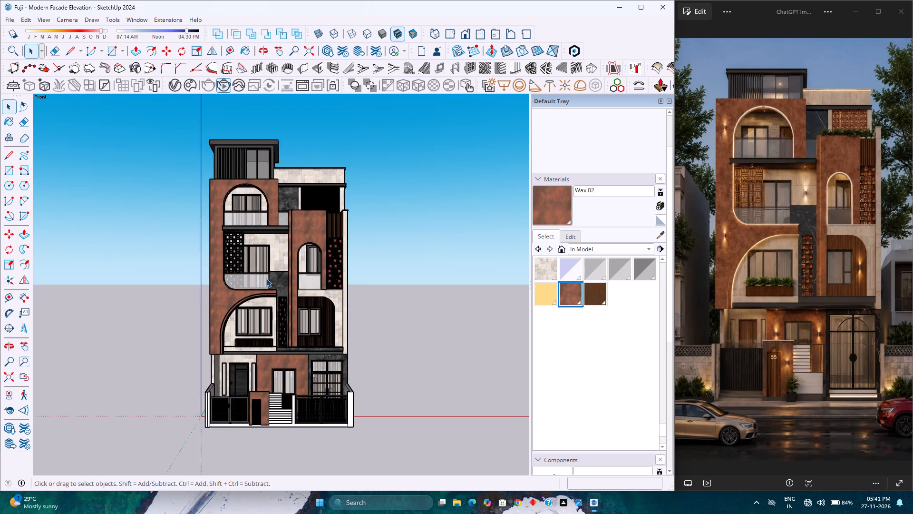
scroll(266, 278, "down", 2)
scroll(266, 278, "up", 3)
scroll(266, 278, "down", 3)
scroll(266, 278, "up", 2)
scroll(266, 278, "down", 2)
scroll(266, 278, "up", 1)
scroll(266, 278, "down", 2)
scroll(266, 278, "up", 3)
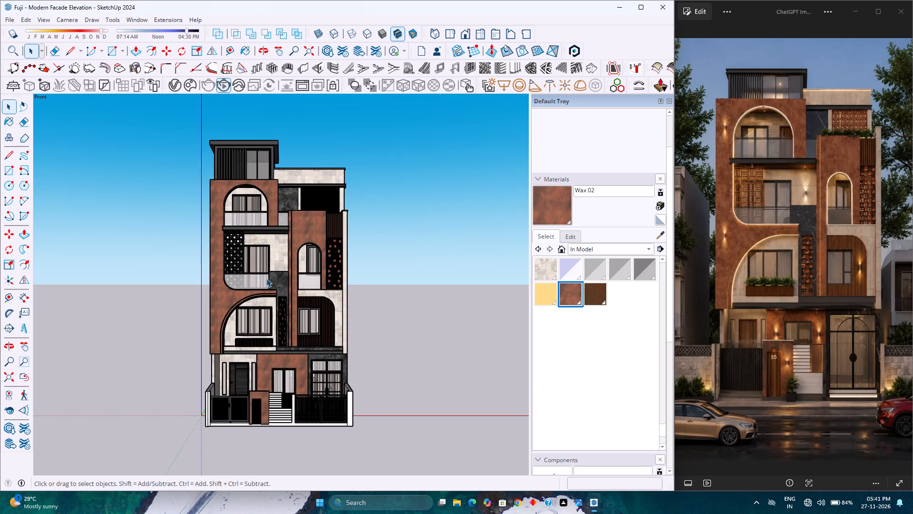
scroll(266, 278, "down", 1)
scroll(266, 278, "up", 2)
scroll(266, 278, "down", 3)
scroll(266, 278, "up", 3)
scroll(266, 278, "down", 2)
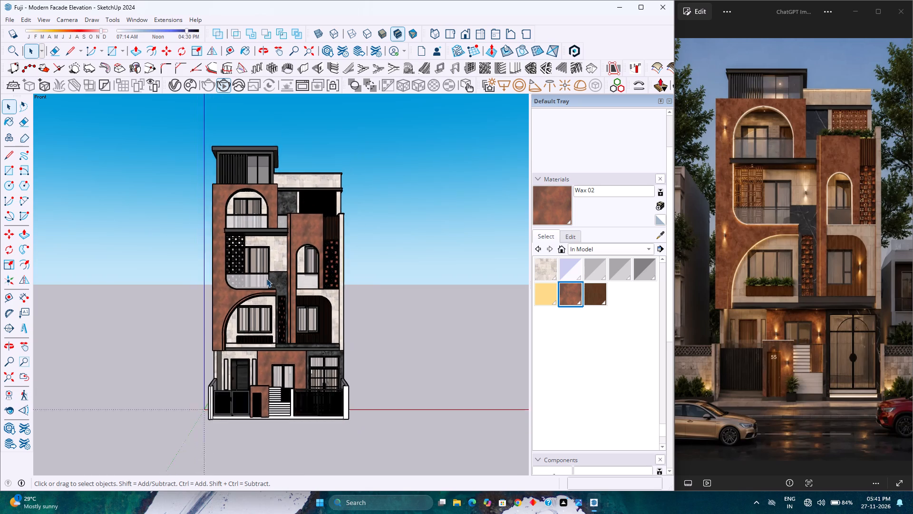
Examine the full front elevation at varying distances, comparing its overall proportions, openings and material layout with the reference image.
scroll(266, 278, "down", 2)
scroll(266, 278, "up", 3)
scroll(266, 278, "down", 3)
scroll(266, 278, "up", 3)
scroll(266, 278, "down", 3)
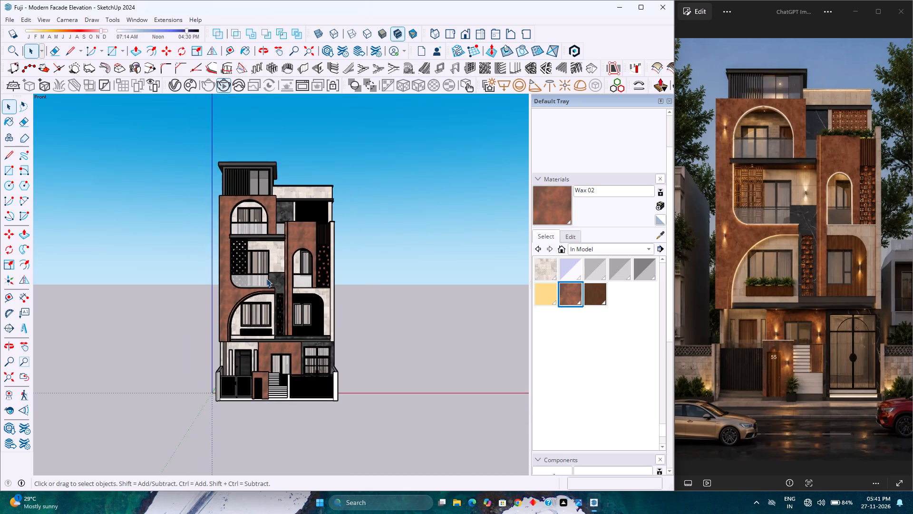
scroll(266, 278, "up", 3)
scroll(266, 278, "down", 3)
scroll(266, 278, "up", 3)
scroll(266, 278, "down", 3)
scroll(266, 278, "up", 2)
scroll(266, 278, "down", 2)
scroll(266, 278, "up", 3)
scroll(266, 278, "down", 3)
scroll(266, 278, "up", 1)
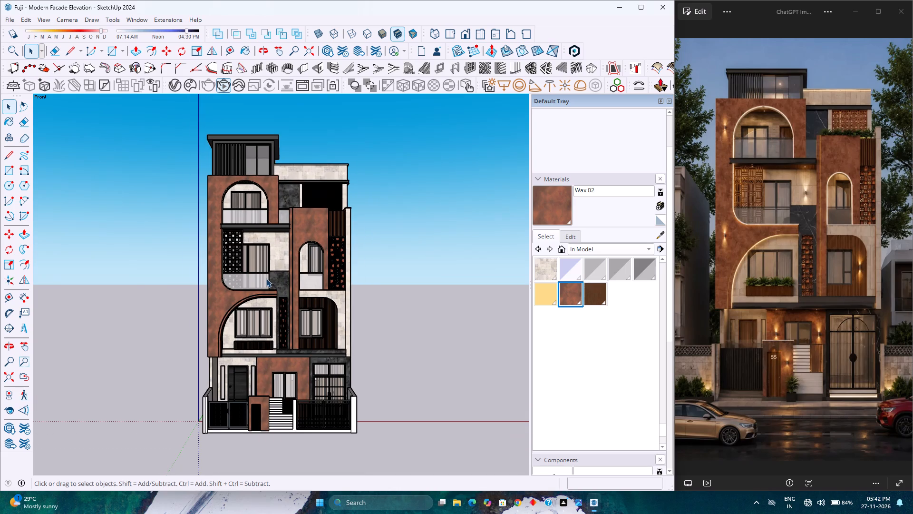
scroll(266, 278, "down", 2)
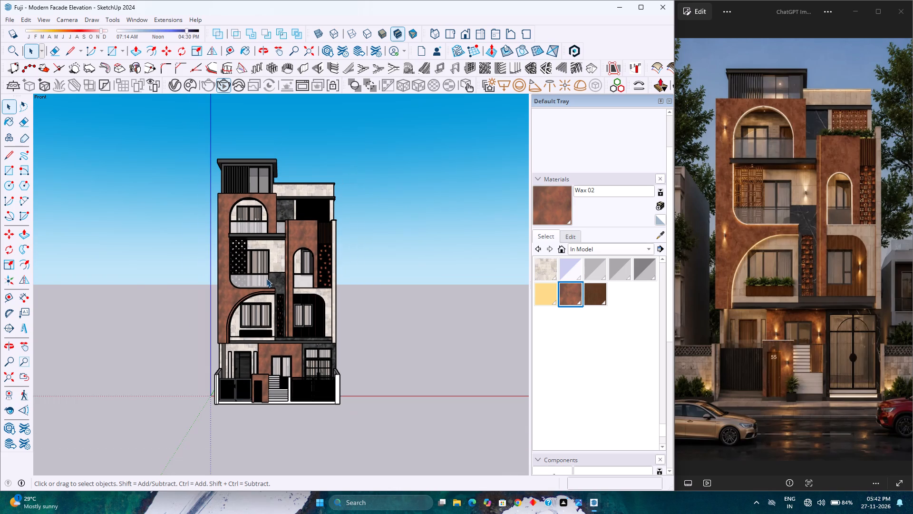
scroll(266, 278, "up", 4)
scroll(266, 278, "down", 3)
scroll(266, 278, "up", 4)
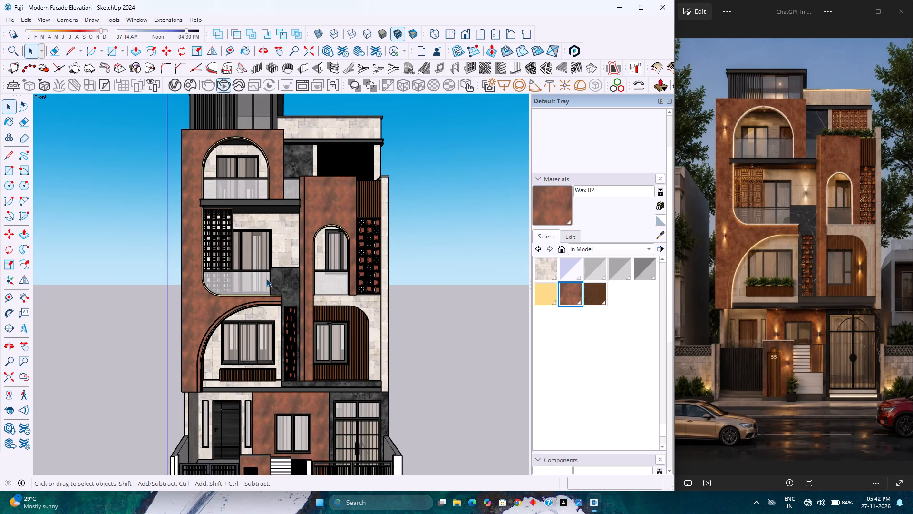
scroll(266, 278, "down", 5)
scroll(266, 278, "up", 4)
scroll(266, 278, "down", 4)
scroll(266, 278, "up", 2)
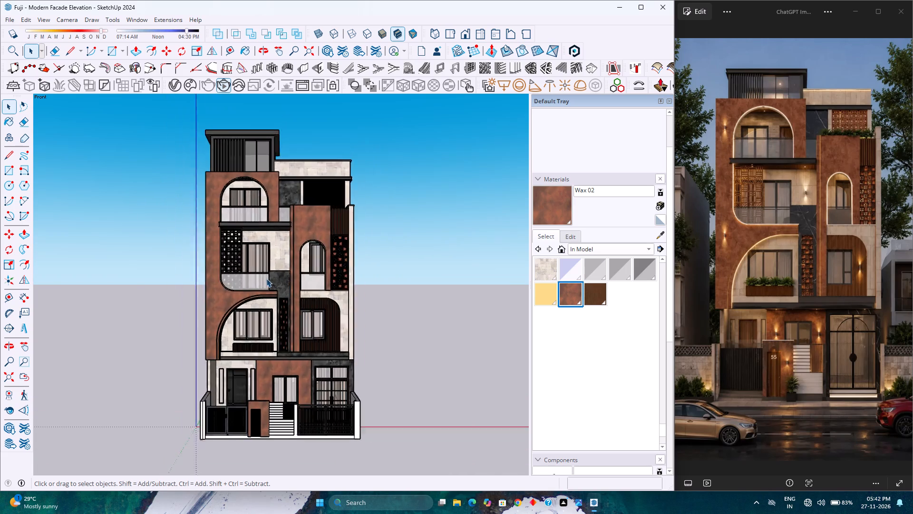
scroll(266, 278, "up", 2)
scroll(266, 278, "down", 4)
scroll(266, 278, "up", 3)
scroll(266, 278, "down", 3)
scroll(266, 278, "up", 3)
scroll(266, 278, "down", 3)
scroll(266, 278, "up", 3)
scroll(266, 278, "down", 3)
scroll(266, 278, "up", 3)
scroll(266, 278, "down", 3)
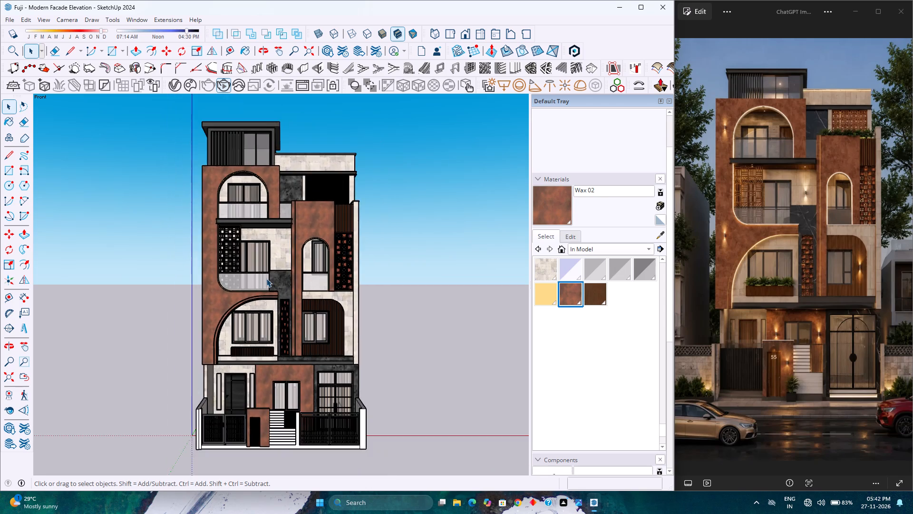
scroll(266, 278, "up", 2)
scroll(266, 278, "down", 2)
scroll(266, 278, "up", 1)
scroll(266, 278, "down", 1)
scroll(266, 278, "up", 3)
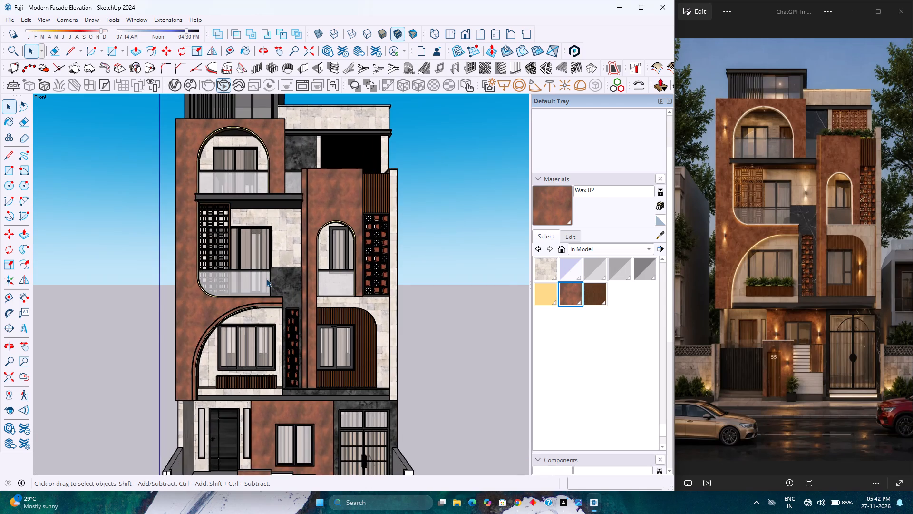
scroll(266, 278, "down", 4)
scroll(266, 278, "up", 4)
scroll(266, 278, "down", 3)
scroll(266, 278, "up", 2)
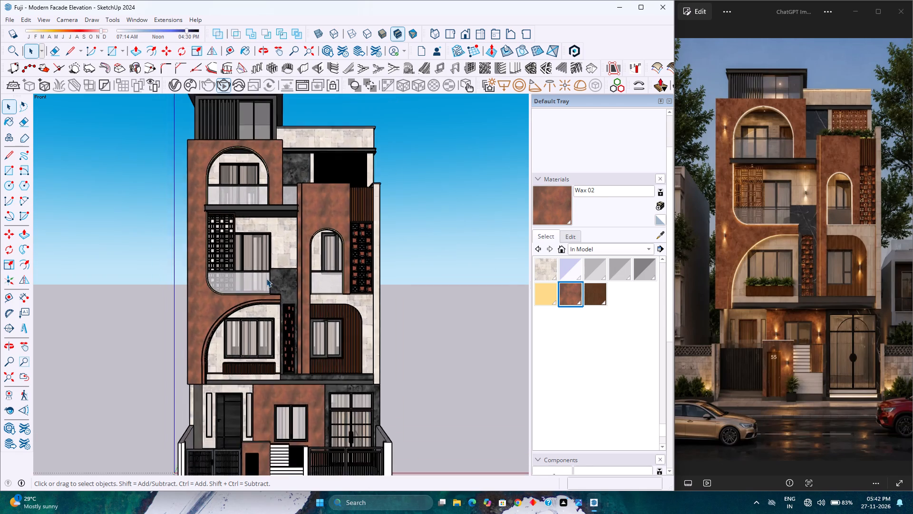
scroll(266, 278, "up", 1)
scroll(266, 278, "down", 3)
scroll(266, 278, "up", 2)
scroll(266, 278, "down", 2)
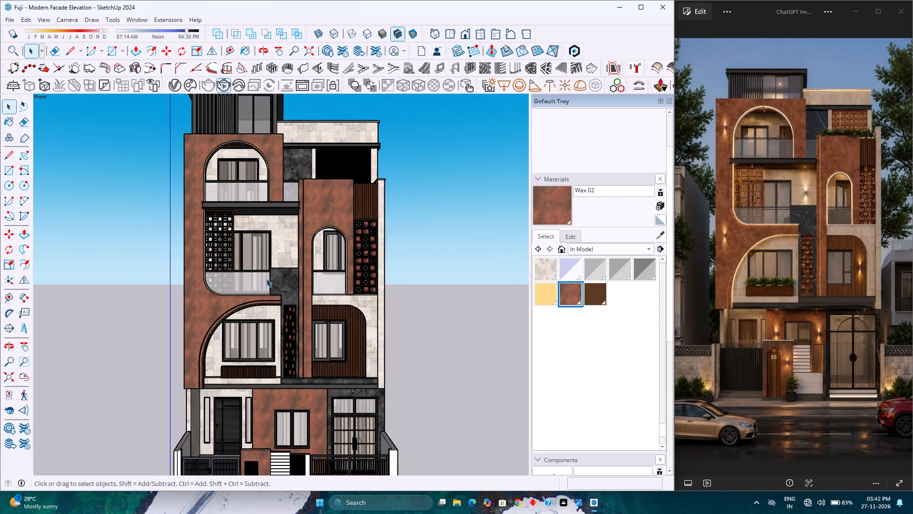
scroll(266, 278, "up", 2)
scroll(266, 278, "down", 2)
scroll(266, 278, "up", 4)
scroll(266, 278, "down", 4)
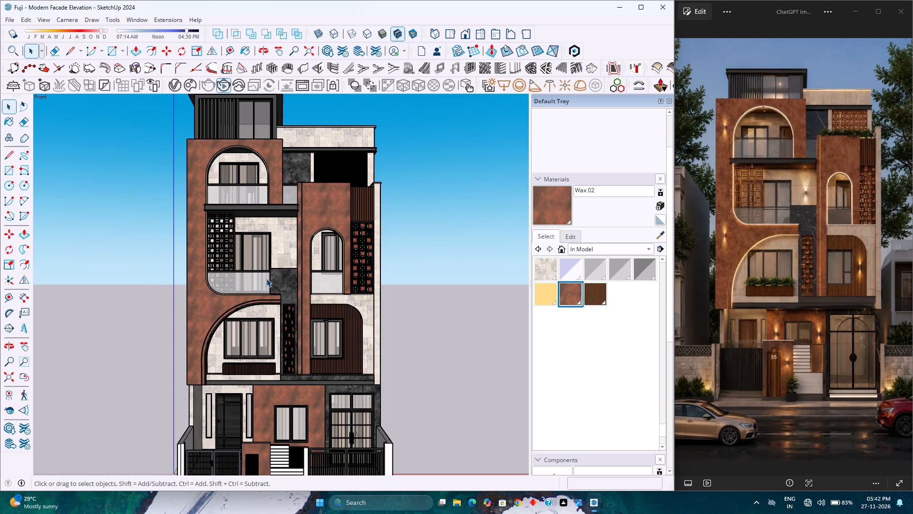
scroll(266, 278, "up", 2)
scroll(266, 278, "down", 2)
scroll(266, 278, "up", 4)
scroll(266, 278, "down", 4)
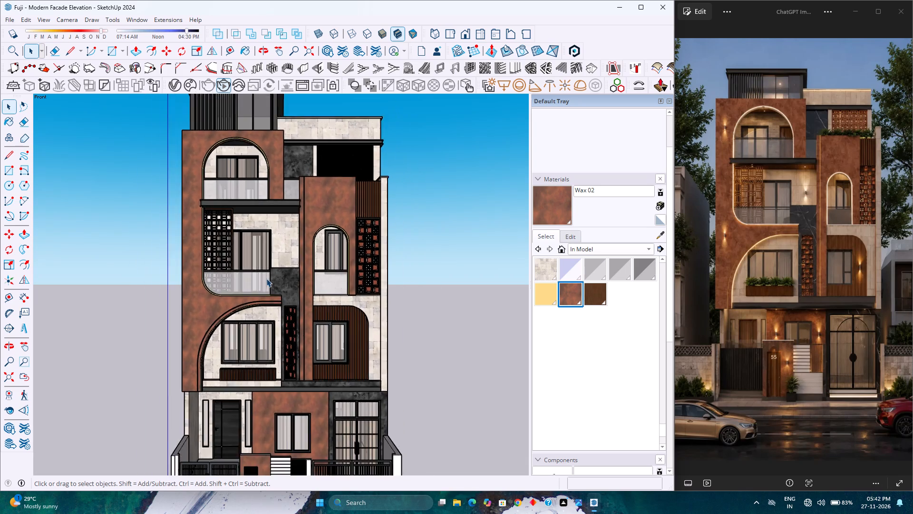
Examine the middle storeys in the front view, comparing the curved balcony openings, block screens, windows and slatted cladding with the reference image.
scroll(266, 278, "up", 3)
scroll(266, 278, "down", 2)
scroll(266, 278, "up", 2)
scroll(266, 278, "down", 3)
scroll(266, 278, "up", 3)
scroll(266, 278, "down", 3)
scroll(266, 278, "up", 3)
scroll(266, 278, "down", 3)
scroll(266, 278, "up", 3)
scroll(266, 278, "down", 2)
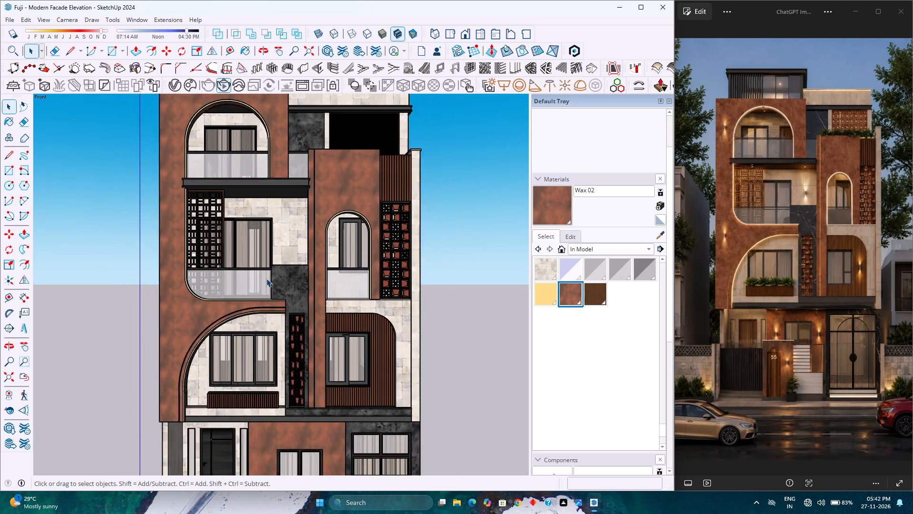
scroll(266, 278, "up", 2)
scroll(266, 278, "down", 3)
scroll(266, 278, "up", 3)
scroll(266, 278, "down", 3)
scroll(266, 278, "up", 3)
scroll(266, 278, "down", 3)
scroll(266, 278, "up", 3)
scroll(266, 278, "down", 3)
scroll(266, 278, "up", 3)
scroll(266, 278, "down", 1)
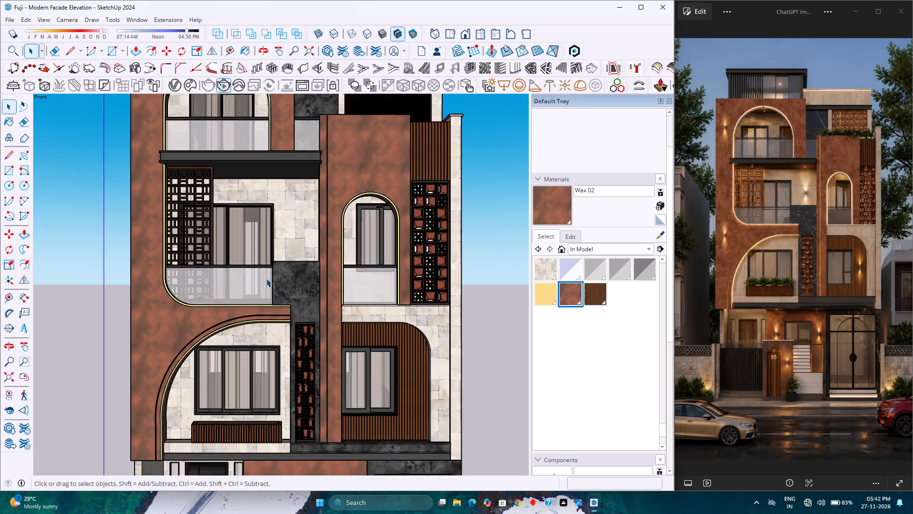
scroll(266, 278, "down", 2)
scroll(266, 278, "up", 3)
scroll(266, 278, "down", 4)
scroll(266, 278, "up", 4)
scroll(266, 278, "down", 3)
scroll(266, 278, "up", 3)
scroll(266, 278, "down", 4)
scroll(266, 278, "up", 4)
scroll(266, 278, "down", 4)
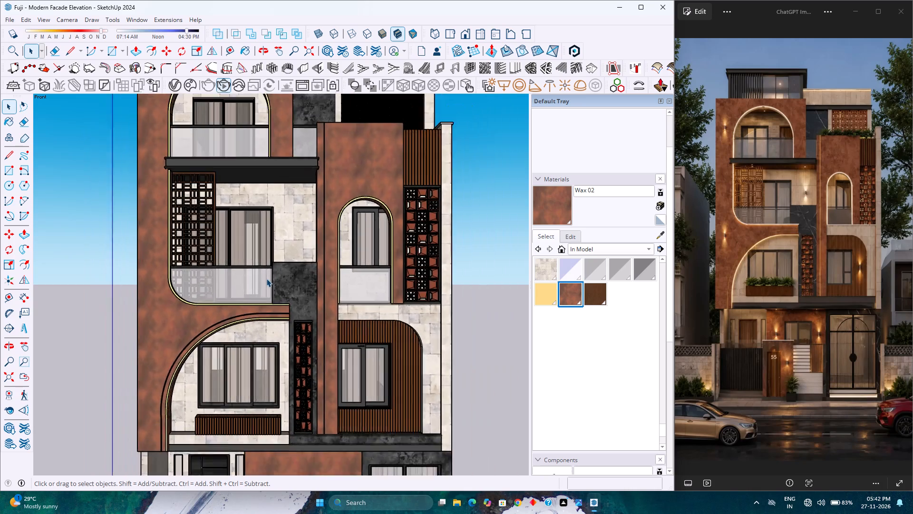
scroll(266, 278, "up", 4)
scroll(266, 278, "down", 3)
scroll(266, 278, "up", 3)
scroll(266, 278, "down", 3)
scroll(266, 278, "up", 3)
scroll(266, 278, "down", 3)
scroll(266, 278, "up", 2)
scroll(266, 278, "down", 1)
scroll(266, 278, "up", 1)
scroll(266, 278, "down", 4)
scroll(266, 278, "up", 1)
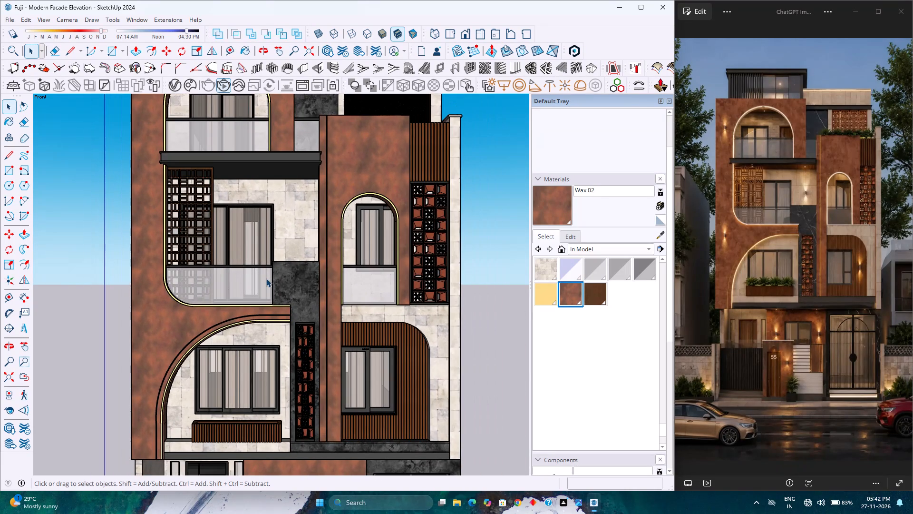
scroll(266, 278, "up", 3)
scroll(266, 278, "down", 4)
scroll(266, 278, "up", 3)
scroll(266, 278, "down", 2)
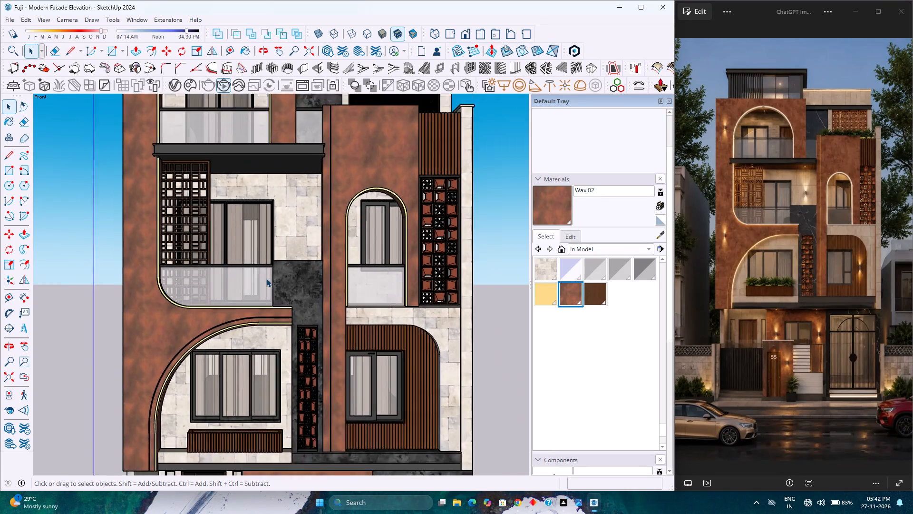
scroll(266, 278, "down", 1)
scroll(266, 278, "up", 3)
scroll(266, 278, "down", 3)
scroll(266, 278, "up", 2)
scroll(266, 278, "down", 3)
scroll(266, 278, "up", 3)
scroll(266, 278, "down", 3)
scroll(266, 278, "up", 4)
scroll(266, 278, "down", 4)
Examine the facade from a low, slightly angled viewpoint, checking the arch recesses, block screens, stone cladding and slatted panels against the reference image.
scroll(266, 278, "down", 4)
middle_click_drag(266, 278, 243, 244)
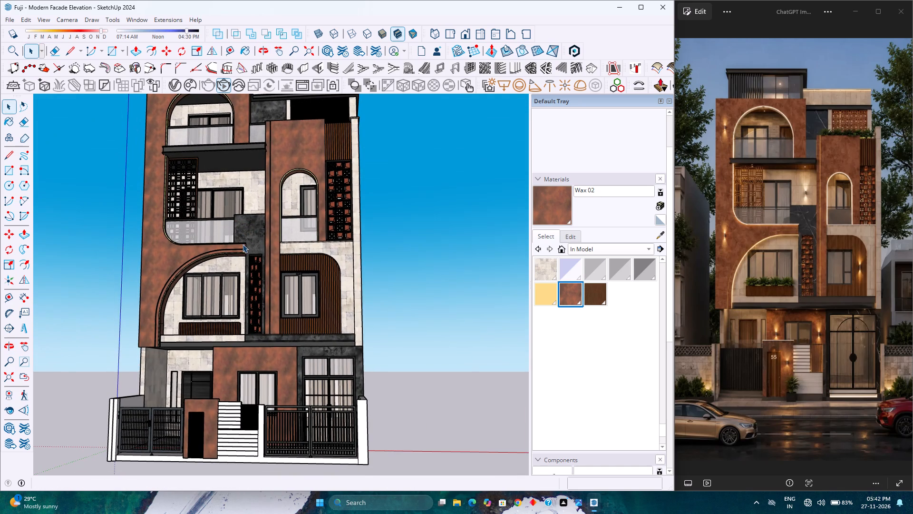
scroll(243, 245, "up", 1)
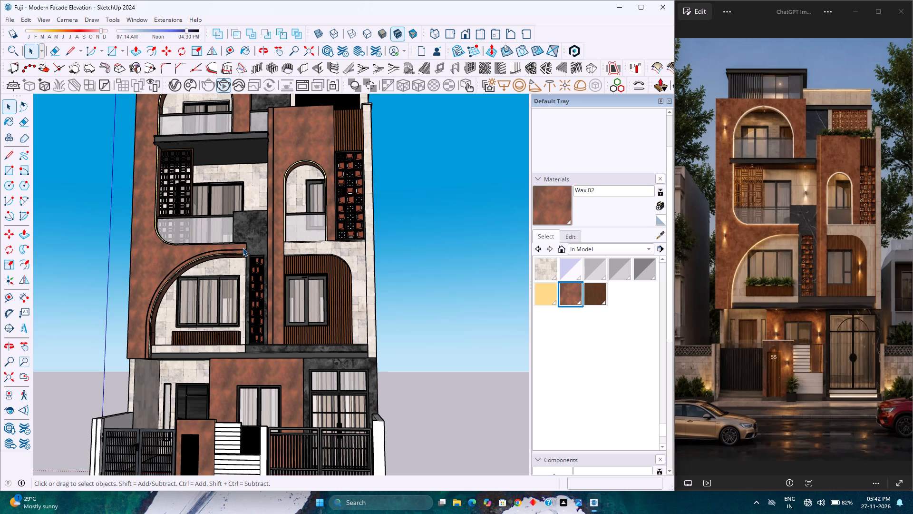
scroll(243, 247, "up", 3)
scroll(243, 248, "down", 4)
scroll(243, 248, "up", 4)
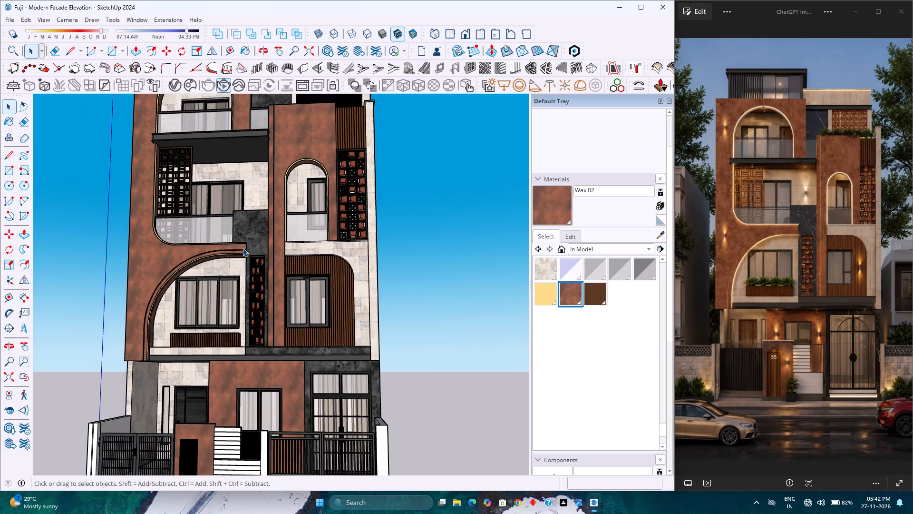
scroll(243, 248, "down", 4)
scroll(243, 248, "up", 3)
scroll(243, 248, "down", 3)
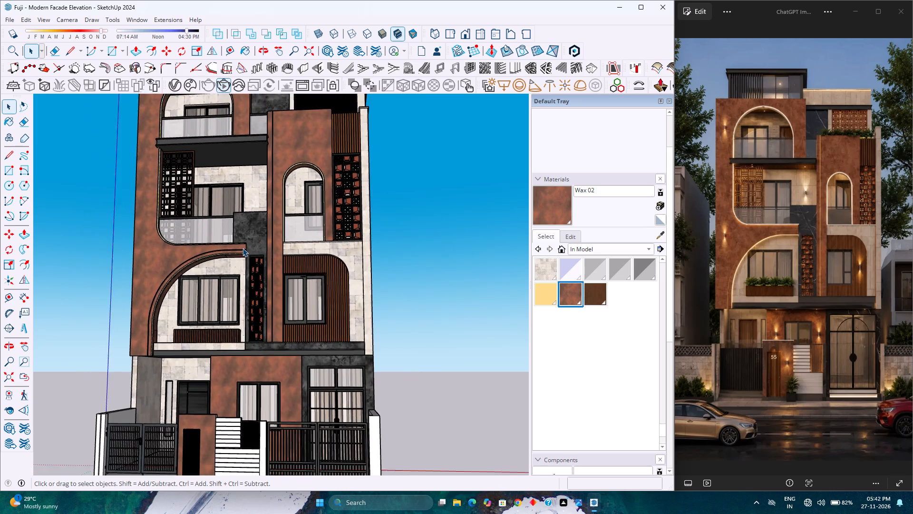
scroll(243, 248, "up", 3)
scroll(243, 248, "down", 2)
scroll(243, 248, "up", 3)
scroll(243, 248, "down", 3)
scroll(243, 248, "up", 3)
scroll(243, 248, "down", 3)
scroll(243, 248, "up", 3)
scroll(243, 248, "down", 3)
scroll(243, 248, "up", 3)
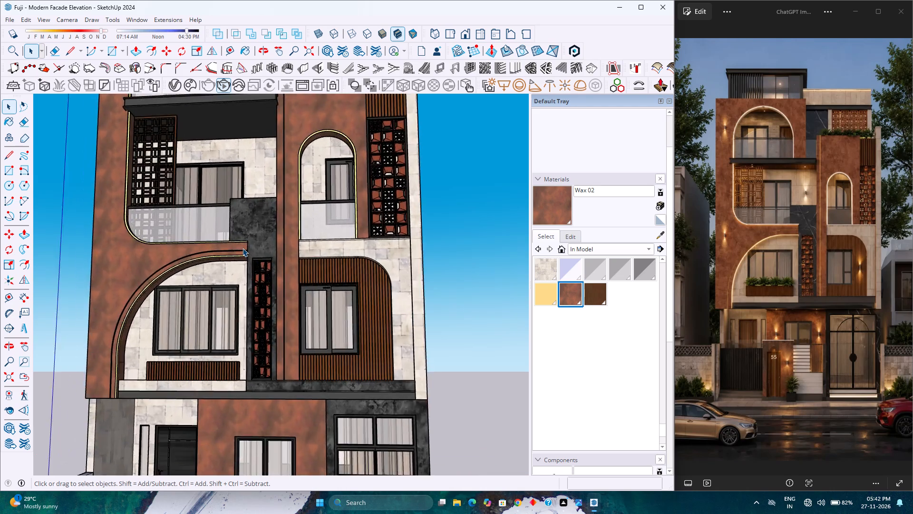
scroll(243, 248, "down", 3)
scroll(243, 248, "up", 3)
scroll(243, 248, "down", 4)
scroll(243, 248, "up", 4)
scroll(243, 248, "down", 4)
scroll(243, 248, "up", 4)
scroll(243, 248, "down", 4)
scroll(243, 248, "up", 4)
scroll(243, 248, "down", 4)
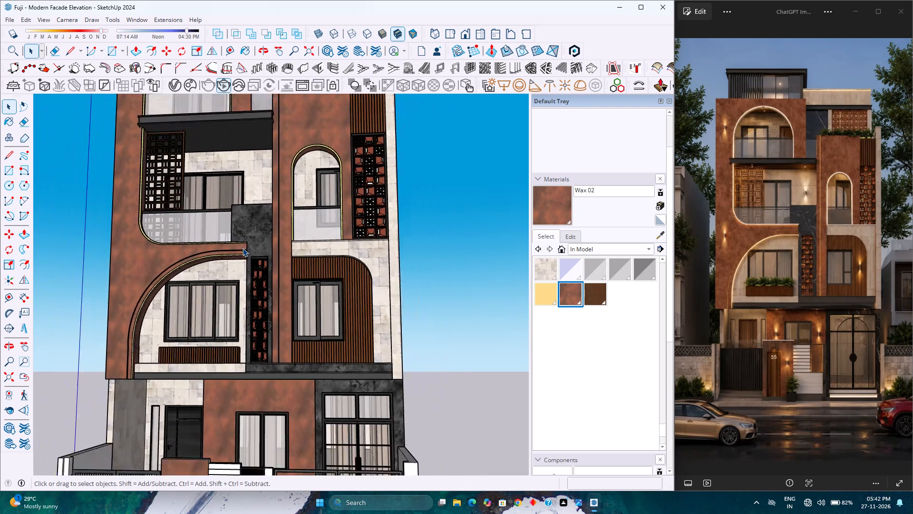
scroll(243, 248, "up", 4)
scroll(243, 248, "down", 4)
scroll(243, 248, "up", 3)
scroll(243, 248, "down", 4)
scroll(243, 248, "up", 4)
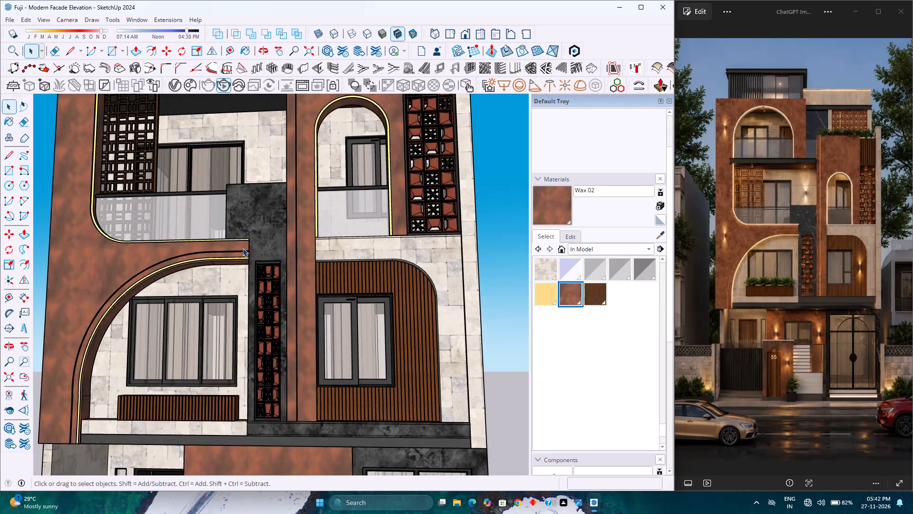
scroll(243, 248, "down", 3)
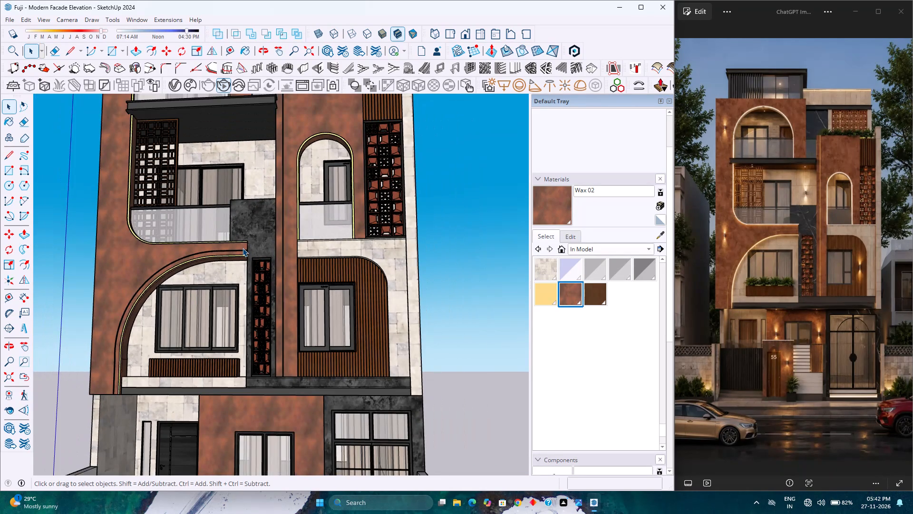
scroll(243, 248, "up", 4)
scroll(243, 248, "down", 4)
scroll(243, 248, "up", 4)
scroll(243, 248, "down", 4)
scroll(243, 248, "up", 4)
scroll(243, 248, "down", 4)
scroll(243, 248, "up", 2)
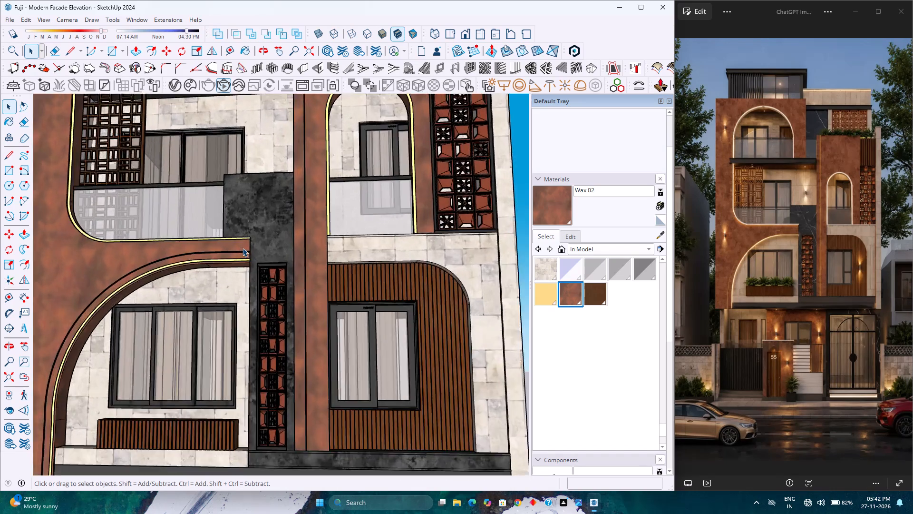
scroll(243, 248, "up", 2)
scroll(243, 248, "down", 4)
scroll(243, 248, "up", 3)
scroll(243, 248, "down", 3)
scroll(243, 248, "up", 4)
scroll(243, 248, "down", 4)
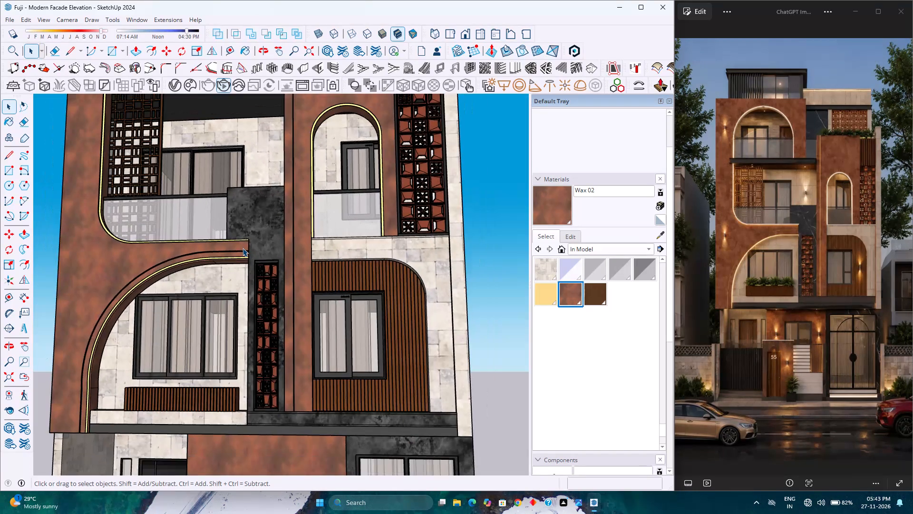
Examine up close where the curved rust-coloured band and its yellow light strips meet the dark stone panel above the narrow block screen.
scroll(243, 248, "up", 4)
scroll(243, 248, "down", 5)
scroll(243, 248, "up", 5)
scroll(243, 248, "down", 5)
scroll(243, 248, "up", 4)
scroll(243, 248, "down", 3)
scroll(243, 248, "up", 4)
scroll(243, 248, "down", 4)
scroll(243, 248, "up", 3)
scroll(243, 248, "down", 3)
scroll(243, 248, "up", 3)
scroll(243, 248, "down", 3)
scroll(243, 248, "up", 2)
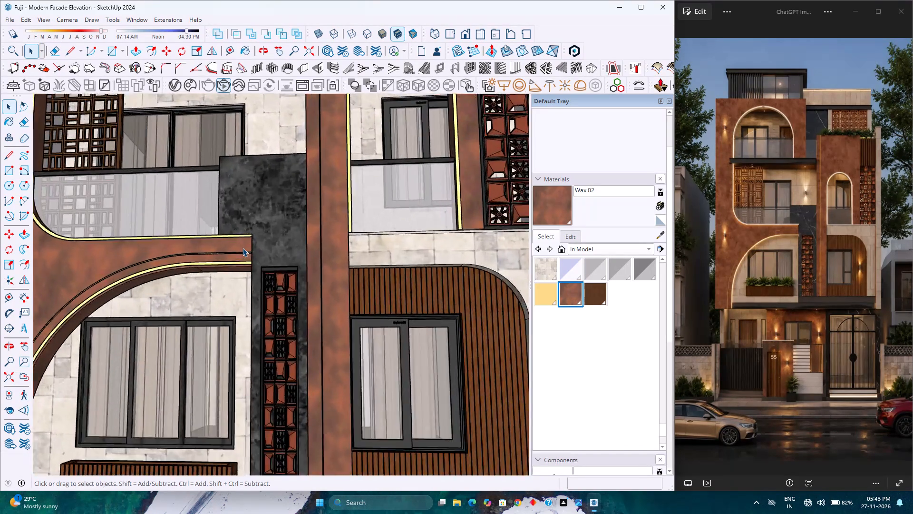
scroll(243, 248, "up", 1)
scroll(243, 248, "down", 3)
scroll(243, 248, "up", 3)
scroll(243, 248, "down", 3)
scroll(243, 248, "up", 3)
scroll(243, 248, "down", 3)
scroll(243, 248, "up", 3)
scroll(243, 248, "down", 3)
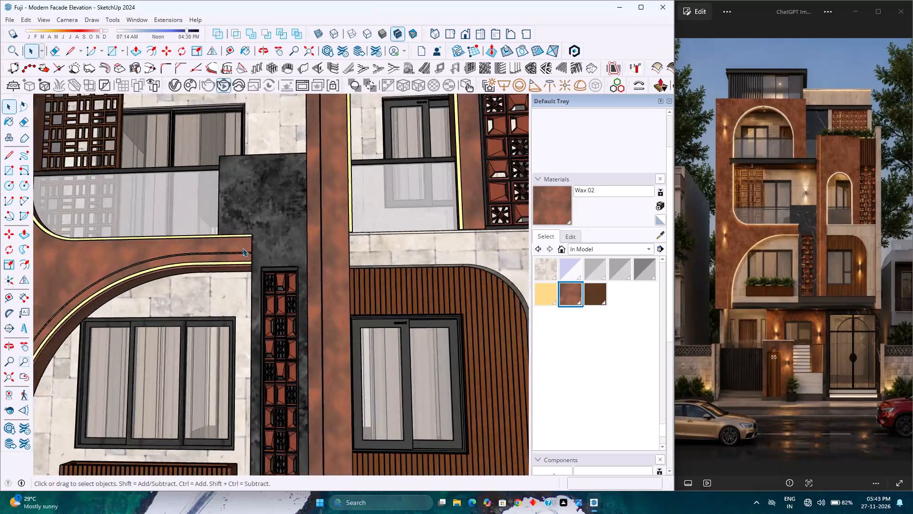
scroll(243, 248, "up", 3)
scroll(243, 248, "down", 4)
scroll(243, 248, "up", 4)
scroll(243, 248, "down", 4)
scroll(243, 248, "up", 4)
scroll(243, 248, "down", 3)
scroll(243, 248, "up", 3)
scroll(243, 248, "down", 4)
scroll(243, 248, "up", 4)
scroll(243, 248, "down", 4)
scroll(243, 248, "up", 4)
scroll(243, 248, "down", 3)
scroll(243, 248, "up", 2)
scroll(243, 248, "down", 1)
scroll(243, 248, "up", 3)
scroll(243, 248, "down", 5)
scroll(243, 248, "up", 4)
scroll(243, 248, "down", 4)
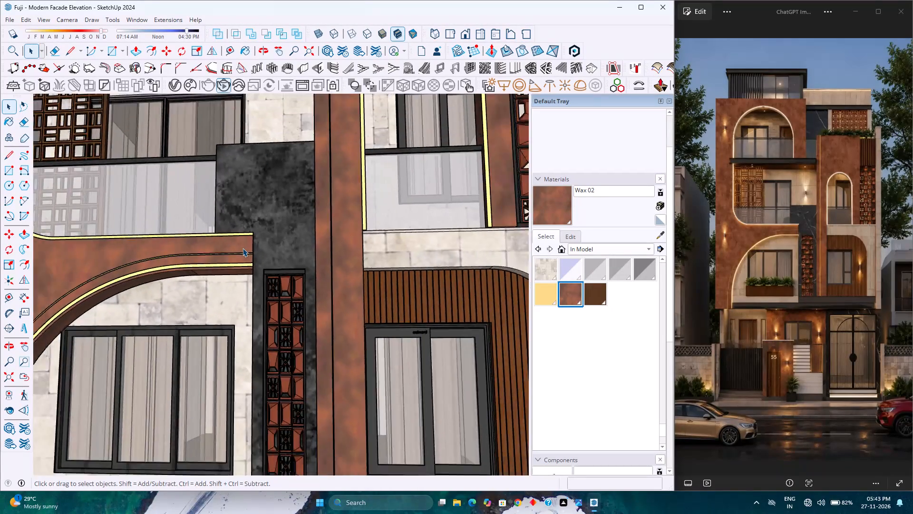
scroll(243, 248, "up", 4)
scroll(243, 248, "down", 4)
scroll(243, 248, "up", 4)
scroll(243, 248, "down", 4)
scroll(243, 248, "up", 4)
scroll(243, 248, "down", 4)
scroll(243, 248, "up", 4)
scroll(243, 248, "down", 4)
scroll(243, 248, "up", 2)
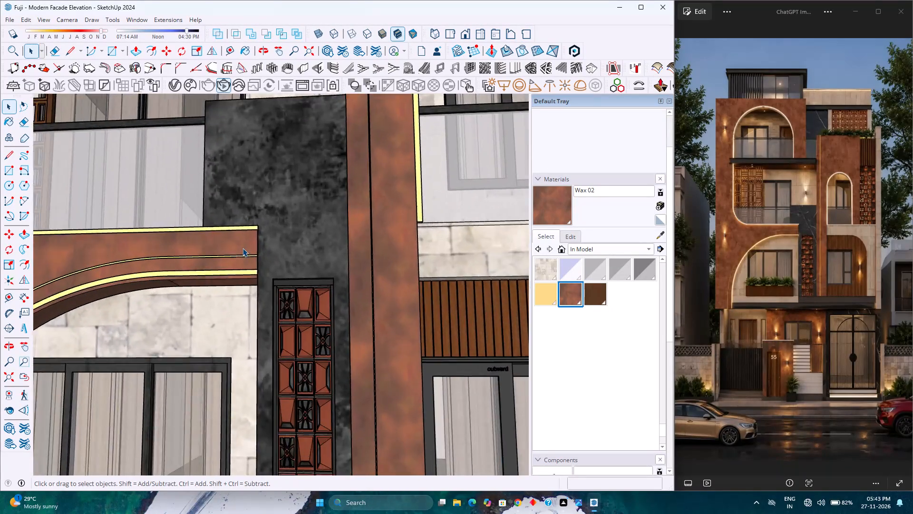
scroll(243, 248, "up", 1)
scroll(243, 248, "down", 1)
scroll(243, 248, "up", 1)
scroll(243, 248, "down", 1)
scroll(243, 248, "up", 3)
scroll(243, 248, "down", 3)
scroll(243, 248, "up", 3)
scroll(243, 248, "down", 4)
scroll(243, 248, "up", 4)
scroll(243, 248, "down", 4)
scroll(243, 248, "up", 4)
scroll(243, 248, "down", 3)
scroll(243, 248, "up", 4)
scroll(243, 248, "down", 3)
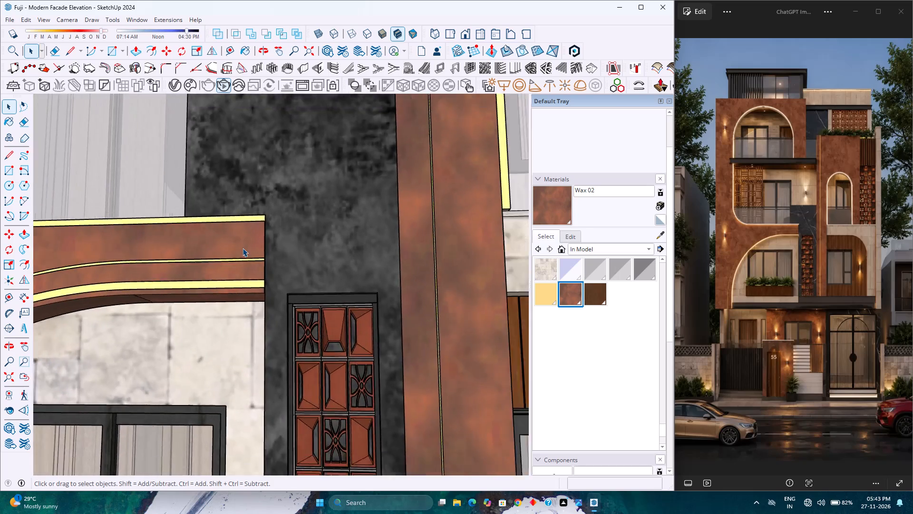
scroll(243, 248, "down", 1)
scroll(243, 248, "up", 4)
scroll(243, 248, "down", 4)
scroll(243, 248, "up", 4)
scroll(243, 248, "down", 4)
scroll(243, 248, "up", 3)
scroll(243, 248, "down", 3)
scroll(243, 248, "up", 4)
scroll(243, 248, "down", 4)
scroll(243, 248, "up", 4)
scroll(243, 248, "down", 3)
scroll(243, 248, "up", 3)
scroll(243, 248, "down", 3)
scroll(243, 248, "up", 4)
scroll(243, 248, "down", 4)
scroll(243, 248, "up", 3)
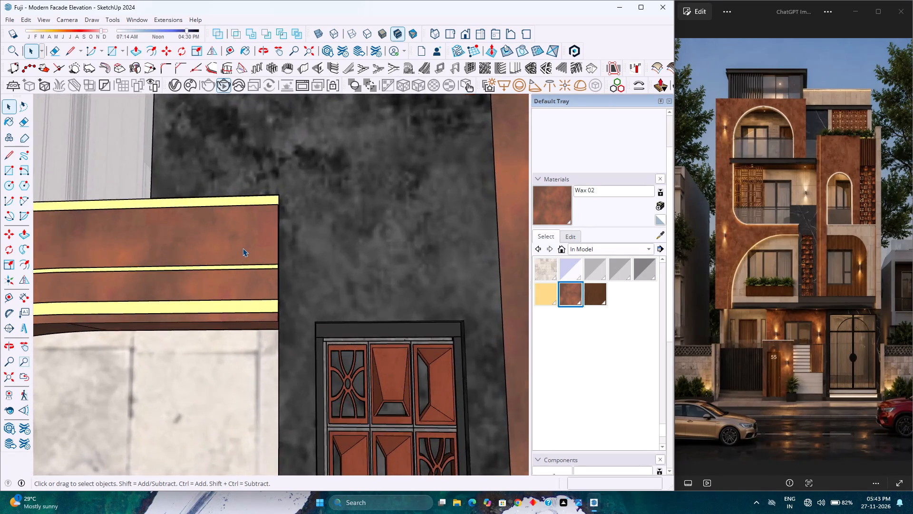
scroll(243, 248, "down", 3)
scroll(243, 248, "up", 3)
scroll(243, 248, "down", 3)
scroll(243, 248, "up", 3)
scroll(243, 248, "down", 2)
scroll(243, 248, "up", 3)
scroll(243, 248, "down", 3)
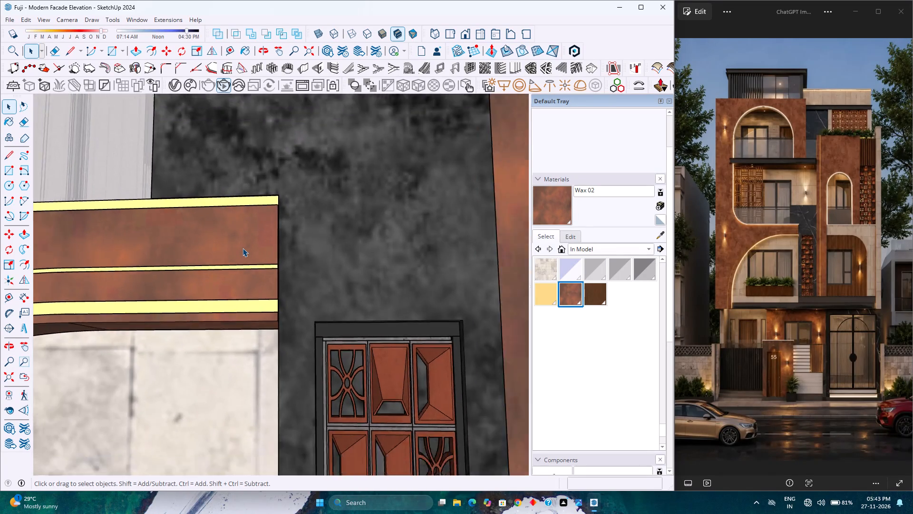
scroll(243, 248, "down", 2)
scroll(243, 248, "up", 4)
scroll(243, 248, "down", 4)
scroll(243, 248, "up", 4)
scroll(243, 248, "down", 4)
scroll(243, 248, "up", 4)
scroll(243, 248, "down", 4)
scroll(243, 248, "up", 2)
scroll(243, 248, "down", 3)
scroll(243, 248, "up", 3)
scroll(243, 248, "down", 1)
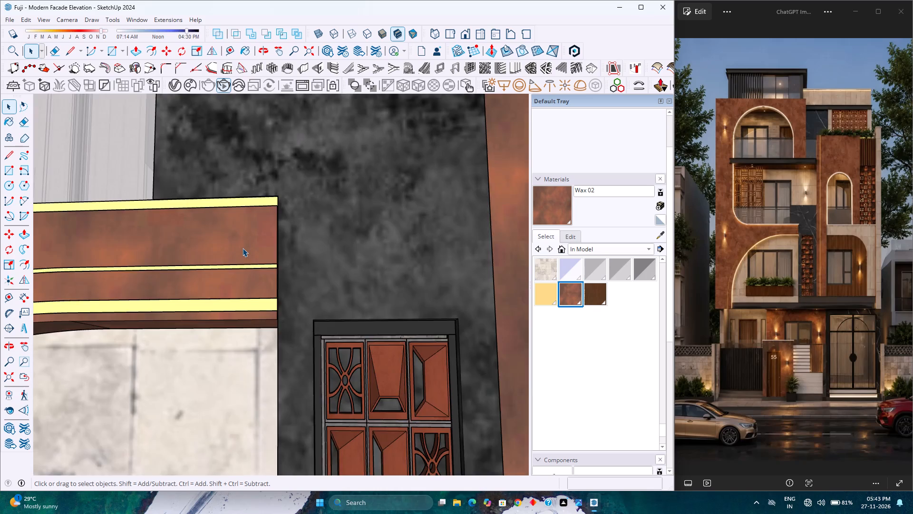
scroll(243, 248, "down", 1)
scroll(243, 248, "up", 3)
scroll(243, 248, "down", 3)
scroll(243, 248, "up", 2)
scroll(243, 248, "down", 2)
scroll(243, 248, "up", 3)
scroll(243, 248, "down", 3)
scroll(243, 248, "up", 3)
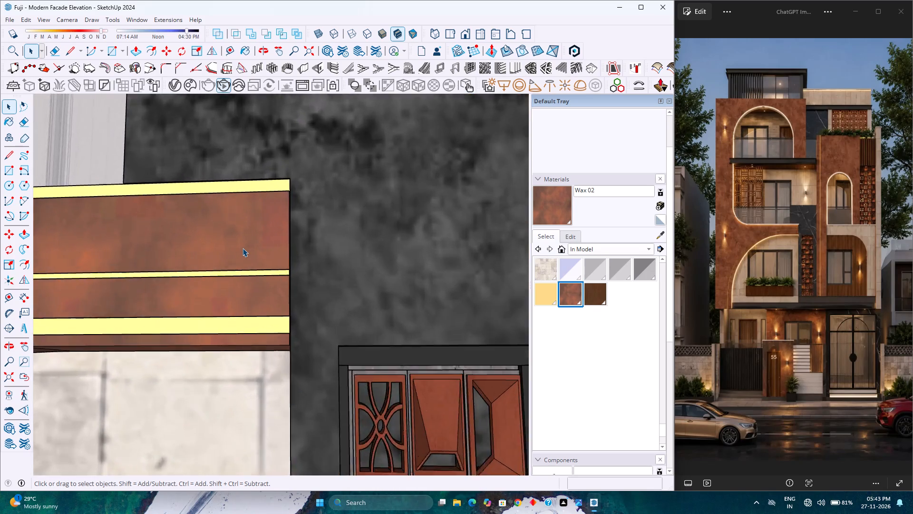
scroll(243, 248, "down", 3)
scroll(243, 248, "up", 3)
scroll(243, 248, "down", 3)
scroll(243, 248, "up", 3)
scroll(243, 248, "down", 3)
scroll(243, 248, "up", 3)
scroll(243, 248, "down", 2)
scroll(243, 248, "up", 2)
scroll(243, 248, "down", 4)
scroll(243, 248, "up", 2)
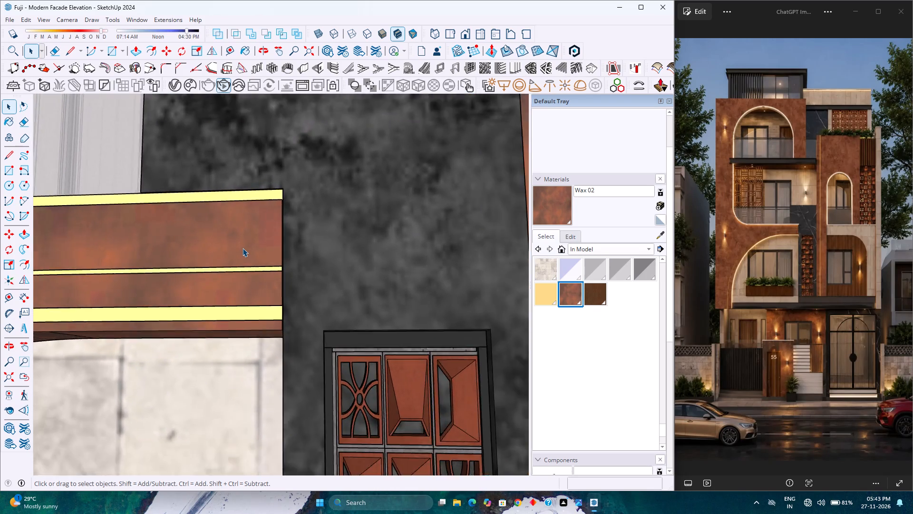
scroll(243, 248, "up", 1)
scroll(243, 248, "down", 3)
scroll(243, 248, "up", 4)
scroll(243, 248, "down", 4)
scroll(243, 248, "up", 3)
scroll(243, 248, "down", 3)
scroll(243, 248, "up", 3)
scroll(243, 248, "down", 2)
scroll(243, 248, "up", 3)
scroll(243, 248, "down", 3)
scroll(243, 248, "up", 1)
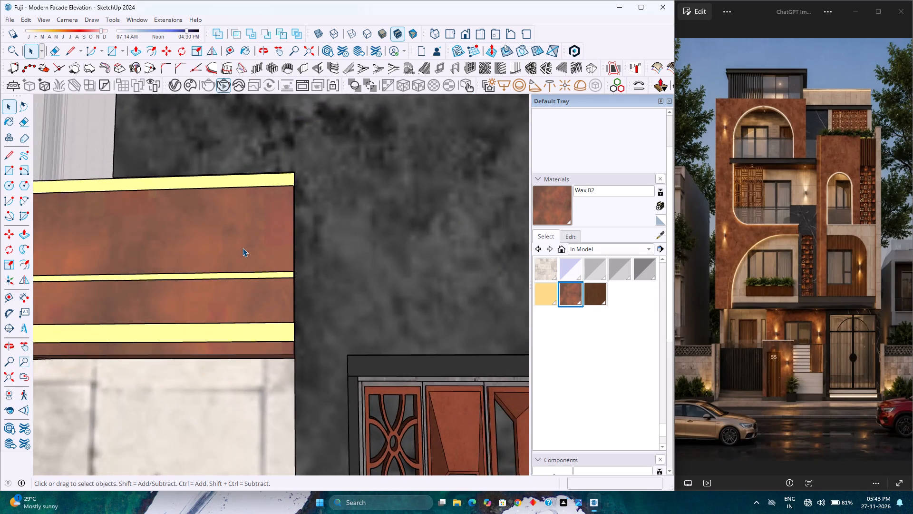
scroll(243, 248, "up", 2)
scroll(243, 248, "down", 4)
scroll(243, 248, "up", 3)
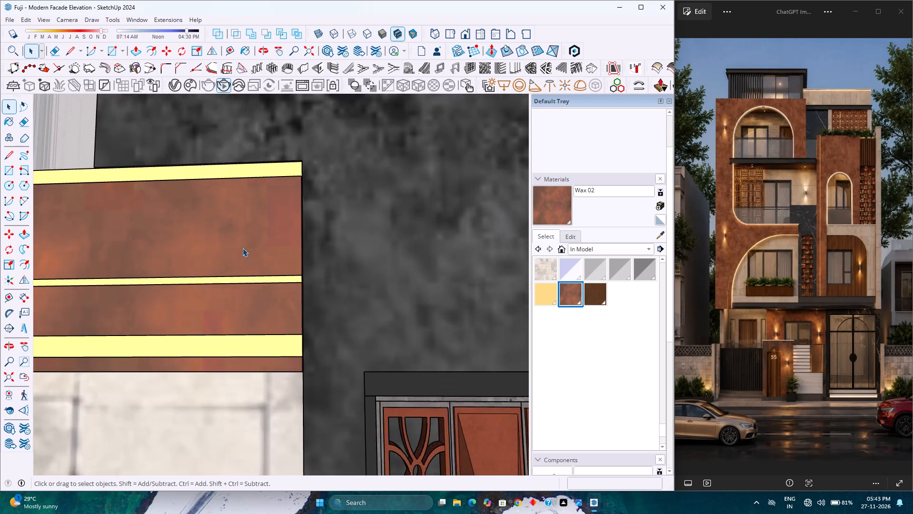
Examine the whole front elevation from low and slightly raised viewpoints, comparing its massing, openings and materials with the reference image.
scroll(243, 248, "down", 10)
scroll(243, 248, "up", 4)
scroll(243, 248, "down", 3)
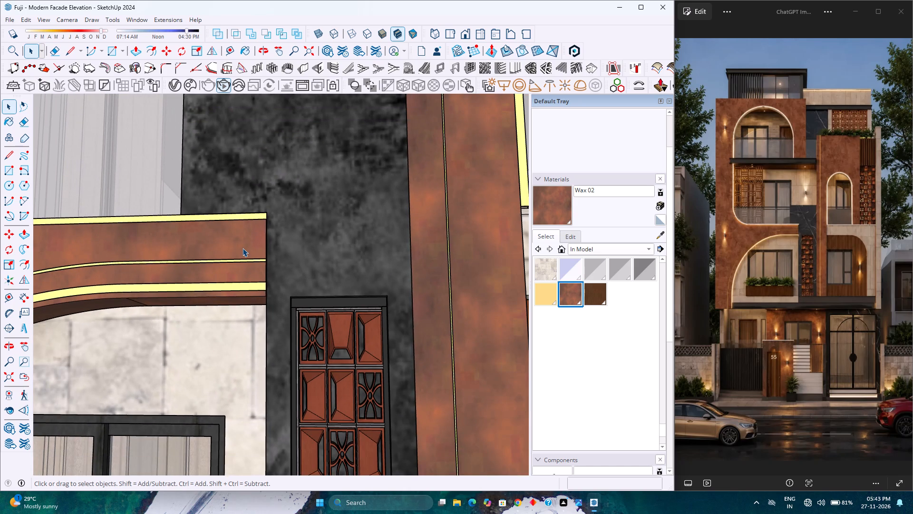
scroll(243, 248, "down", 10)
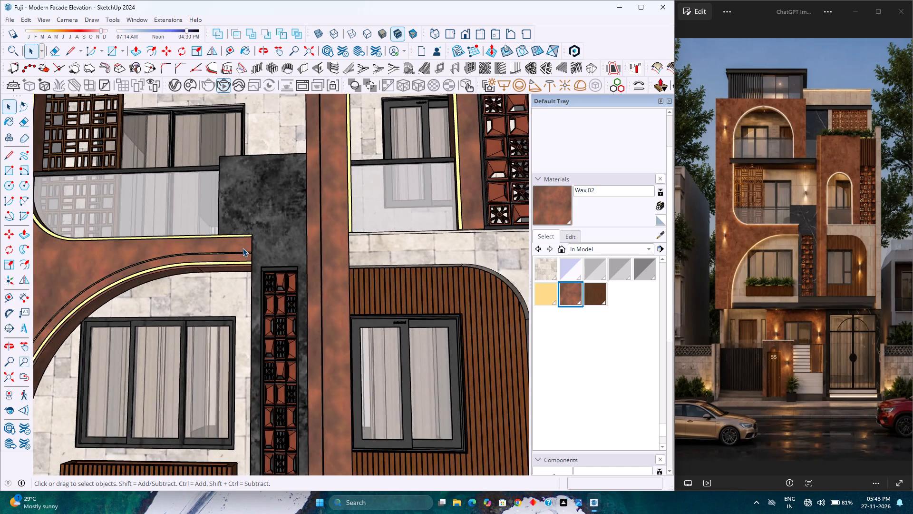
scroll(243, 248, "down", 11)
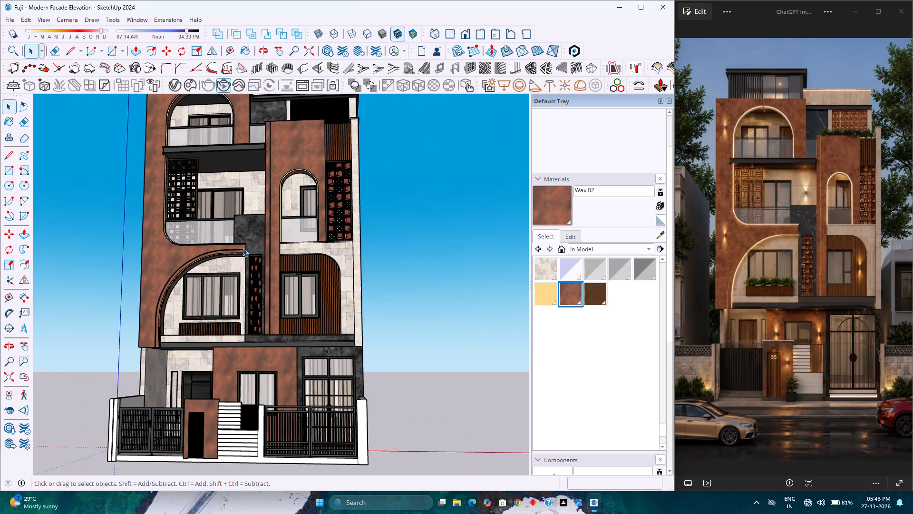
scroll(243, 248, "down", 3)
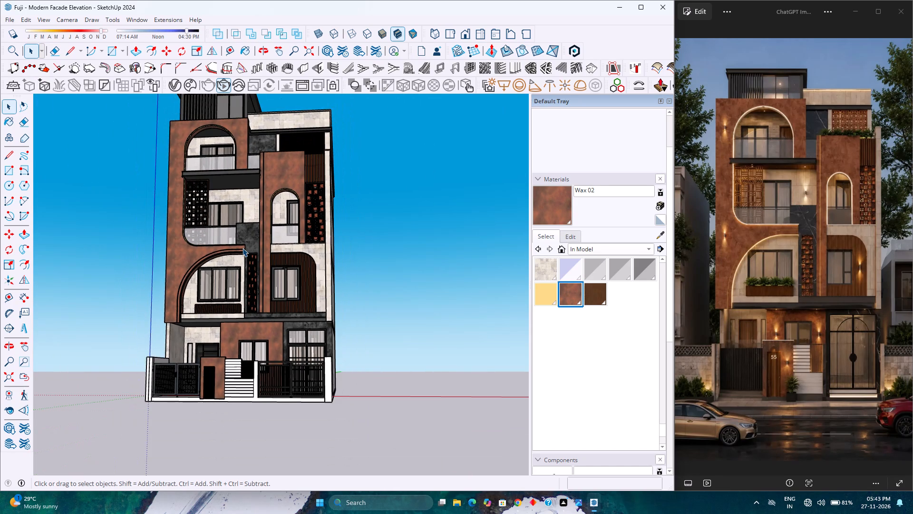
scroll(243, 248, "down", 2)
middle_click_drag(243, 251, 246, 282)
middle_click(246, 282)
scroll(247, 275, "up", 1)
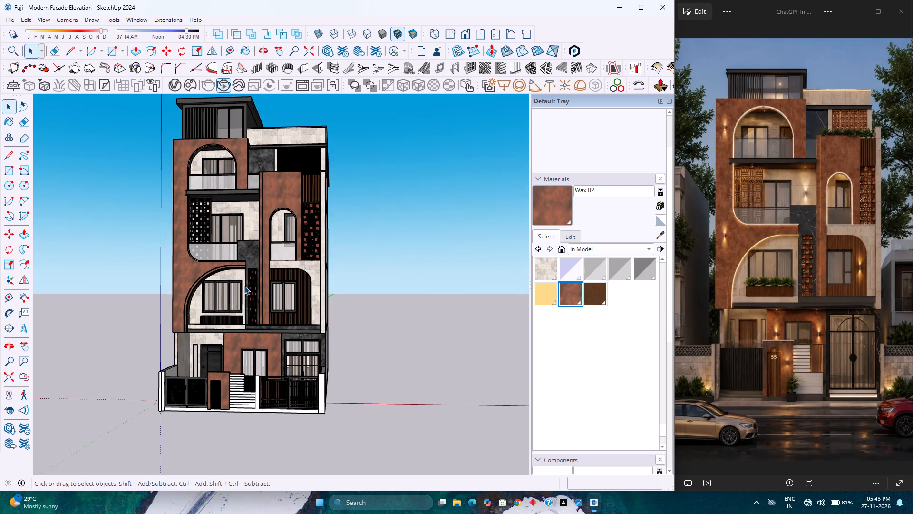
middle_click_drag(245, 289, 247, 312)
scroll(248, 312, "down", 4)
scroll(248, 304, "up", 4)
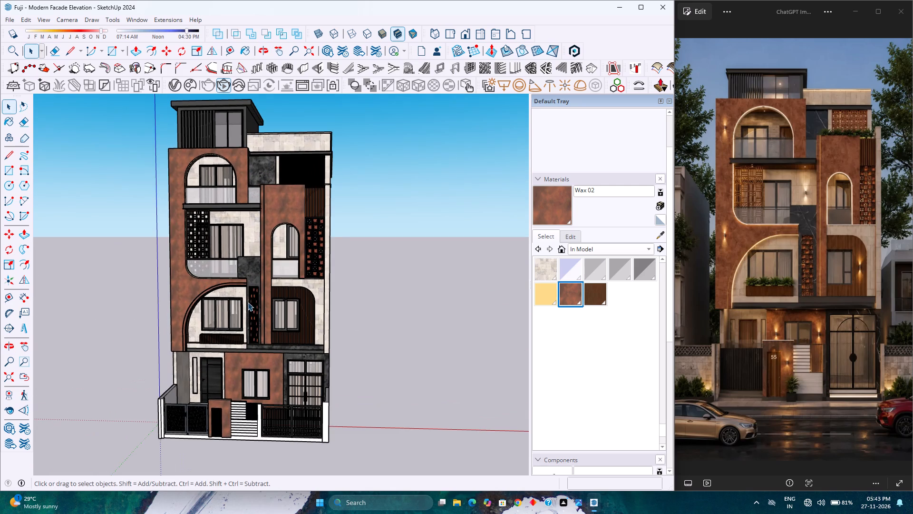
scroll(251, 297, "down", 4)
scroll(248, 295, "up", 3)
scroll(248, 295, "down", 5)
scroll(246, 295, "up", 7)
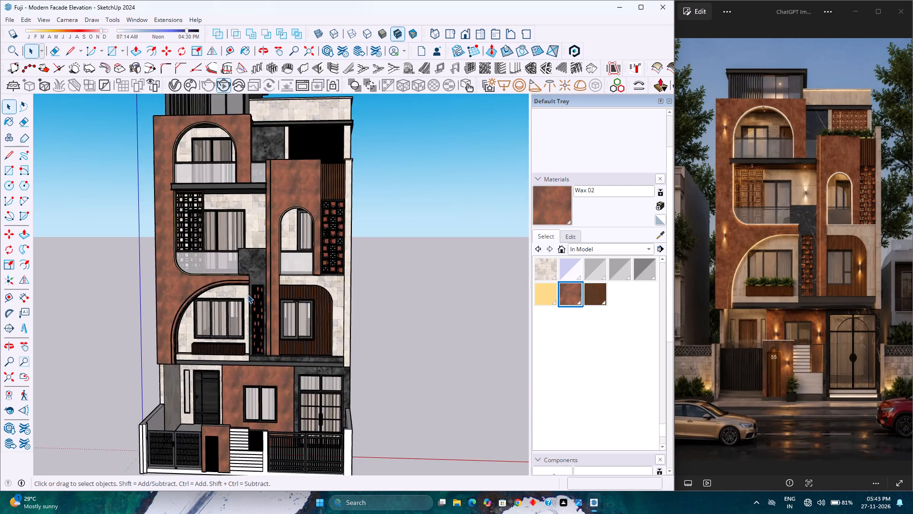
scroll(248, 295, "up", 1)
scroll(248, 295, "down", 5)
middle_click_drag(249, 299, 258, 290)
middle_click(258, 290)
scroll(258, 290, "up", 4)
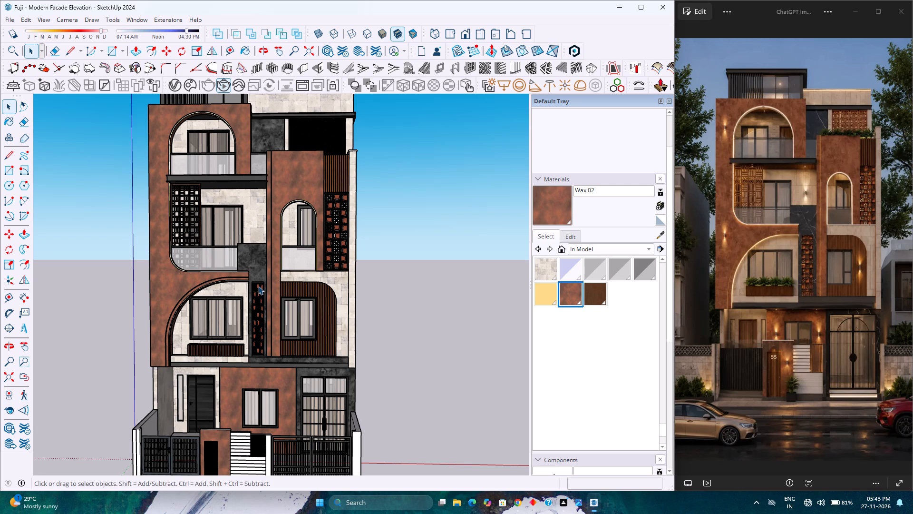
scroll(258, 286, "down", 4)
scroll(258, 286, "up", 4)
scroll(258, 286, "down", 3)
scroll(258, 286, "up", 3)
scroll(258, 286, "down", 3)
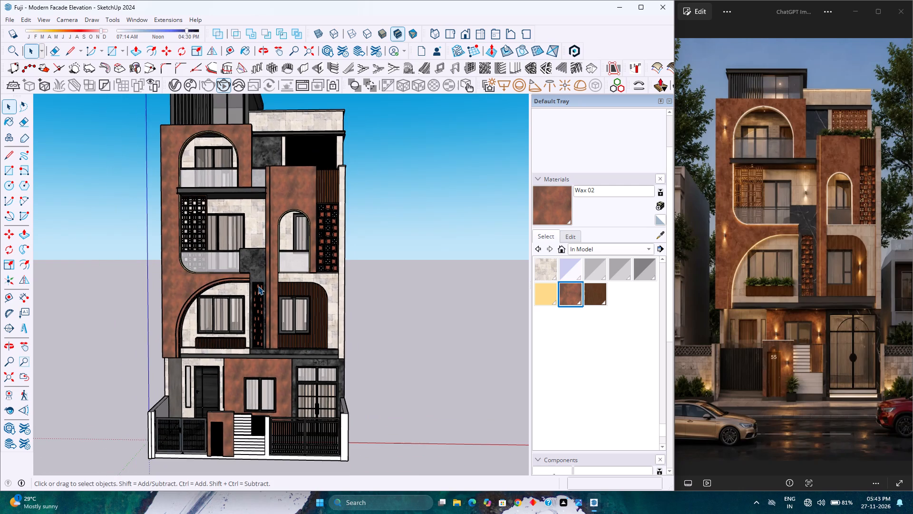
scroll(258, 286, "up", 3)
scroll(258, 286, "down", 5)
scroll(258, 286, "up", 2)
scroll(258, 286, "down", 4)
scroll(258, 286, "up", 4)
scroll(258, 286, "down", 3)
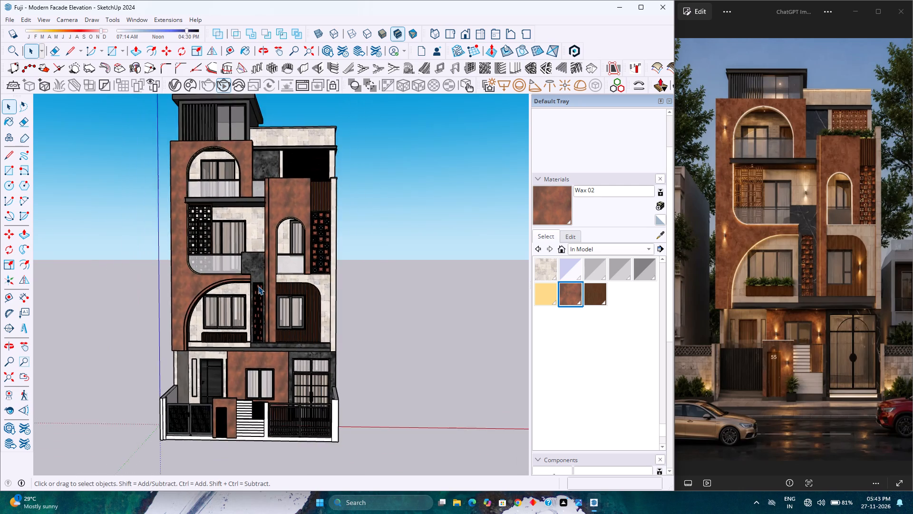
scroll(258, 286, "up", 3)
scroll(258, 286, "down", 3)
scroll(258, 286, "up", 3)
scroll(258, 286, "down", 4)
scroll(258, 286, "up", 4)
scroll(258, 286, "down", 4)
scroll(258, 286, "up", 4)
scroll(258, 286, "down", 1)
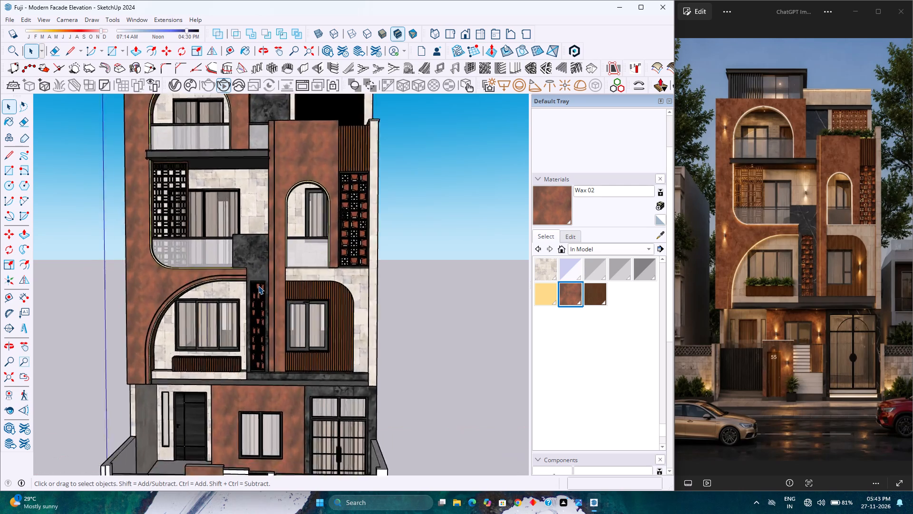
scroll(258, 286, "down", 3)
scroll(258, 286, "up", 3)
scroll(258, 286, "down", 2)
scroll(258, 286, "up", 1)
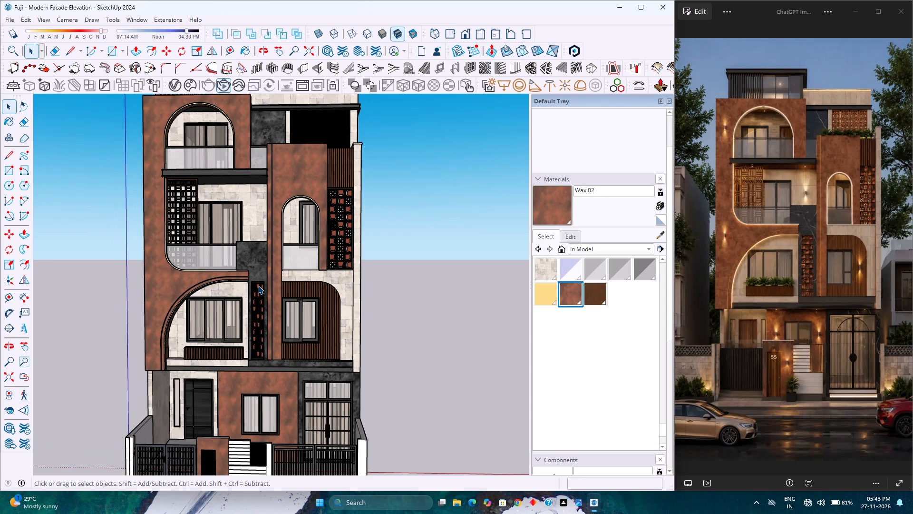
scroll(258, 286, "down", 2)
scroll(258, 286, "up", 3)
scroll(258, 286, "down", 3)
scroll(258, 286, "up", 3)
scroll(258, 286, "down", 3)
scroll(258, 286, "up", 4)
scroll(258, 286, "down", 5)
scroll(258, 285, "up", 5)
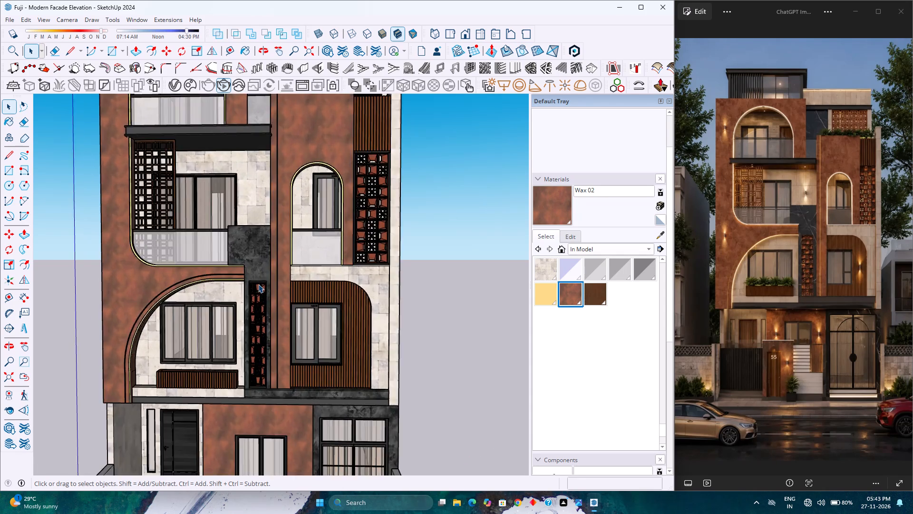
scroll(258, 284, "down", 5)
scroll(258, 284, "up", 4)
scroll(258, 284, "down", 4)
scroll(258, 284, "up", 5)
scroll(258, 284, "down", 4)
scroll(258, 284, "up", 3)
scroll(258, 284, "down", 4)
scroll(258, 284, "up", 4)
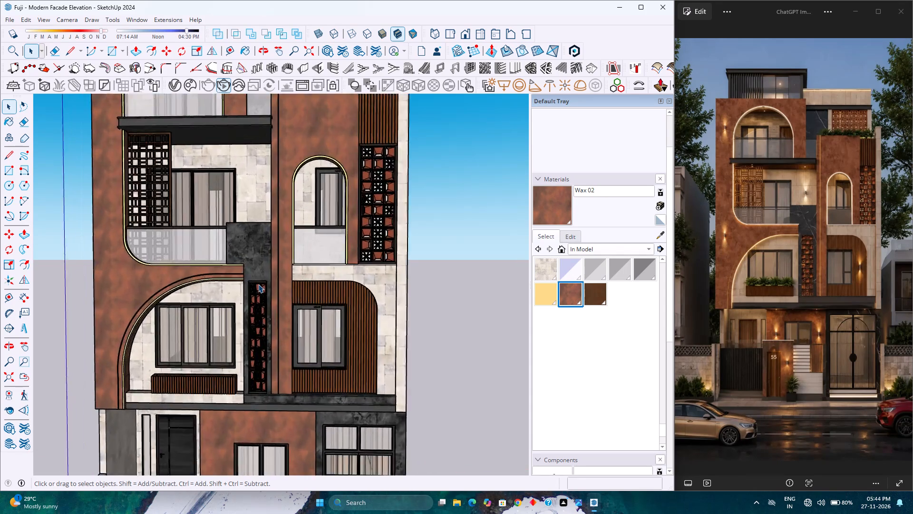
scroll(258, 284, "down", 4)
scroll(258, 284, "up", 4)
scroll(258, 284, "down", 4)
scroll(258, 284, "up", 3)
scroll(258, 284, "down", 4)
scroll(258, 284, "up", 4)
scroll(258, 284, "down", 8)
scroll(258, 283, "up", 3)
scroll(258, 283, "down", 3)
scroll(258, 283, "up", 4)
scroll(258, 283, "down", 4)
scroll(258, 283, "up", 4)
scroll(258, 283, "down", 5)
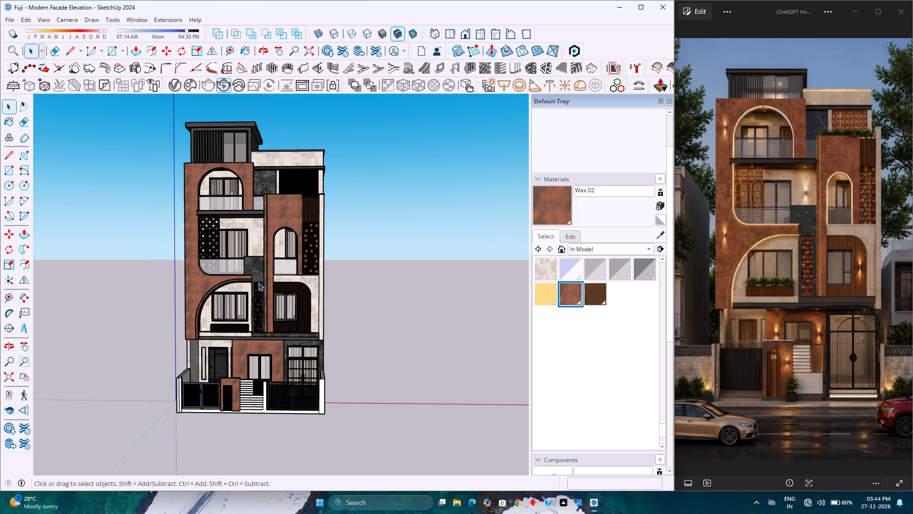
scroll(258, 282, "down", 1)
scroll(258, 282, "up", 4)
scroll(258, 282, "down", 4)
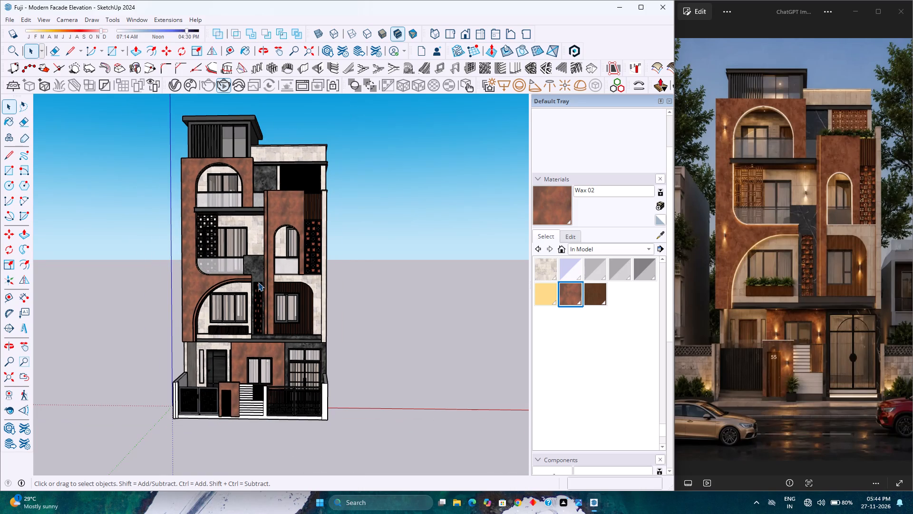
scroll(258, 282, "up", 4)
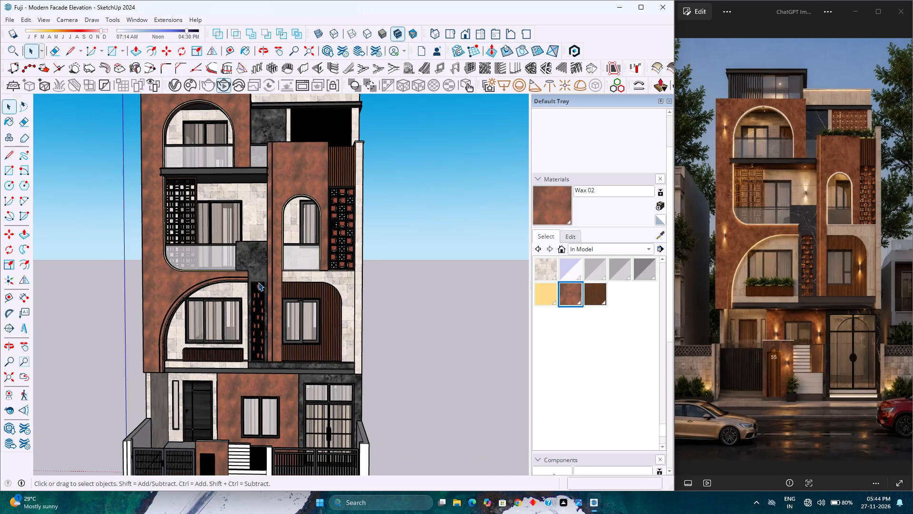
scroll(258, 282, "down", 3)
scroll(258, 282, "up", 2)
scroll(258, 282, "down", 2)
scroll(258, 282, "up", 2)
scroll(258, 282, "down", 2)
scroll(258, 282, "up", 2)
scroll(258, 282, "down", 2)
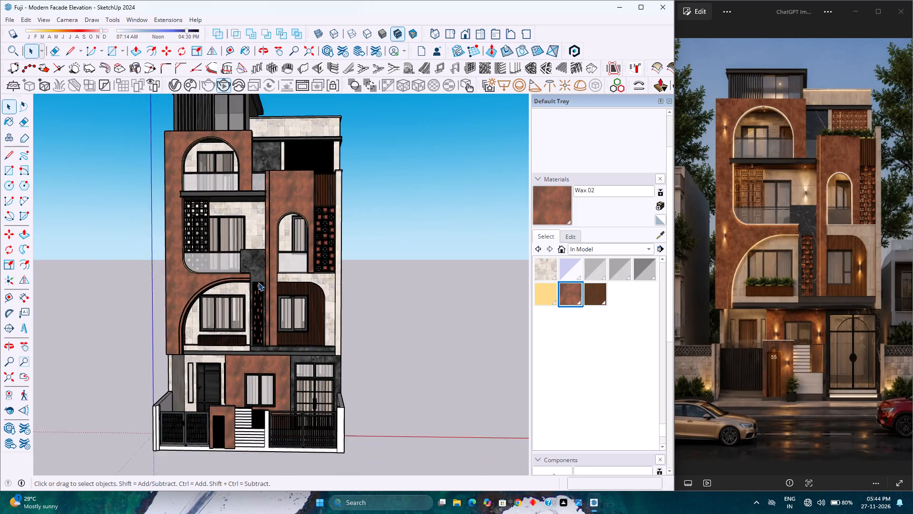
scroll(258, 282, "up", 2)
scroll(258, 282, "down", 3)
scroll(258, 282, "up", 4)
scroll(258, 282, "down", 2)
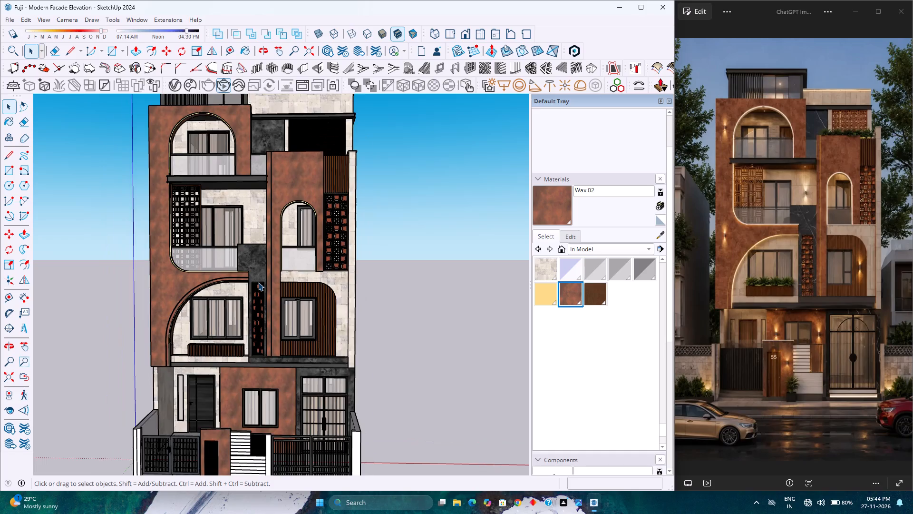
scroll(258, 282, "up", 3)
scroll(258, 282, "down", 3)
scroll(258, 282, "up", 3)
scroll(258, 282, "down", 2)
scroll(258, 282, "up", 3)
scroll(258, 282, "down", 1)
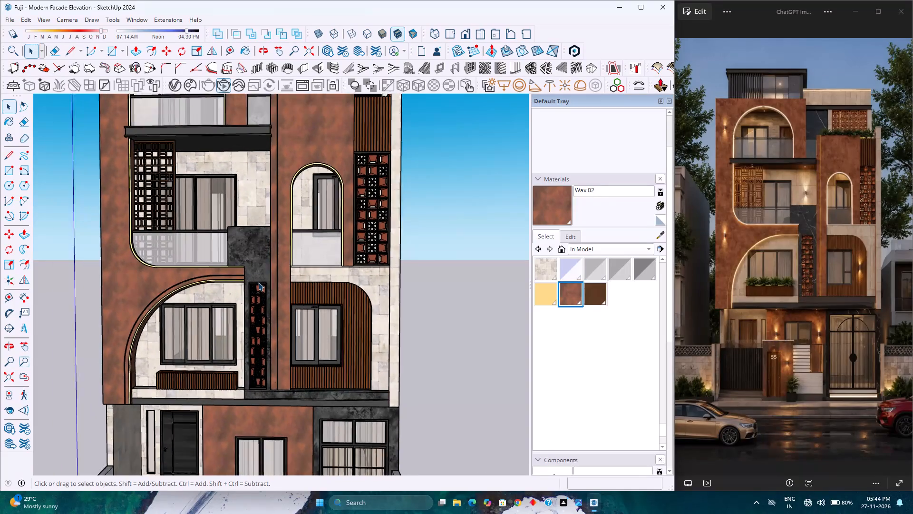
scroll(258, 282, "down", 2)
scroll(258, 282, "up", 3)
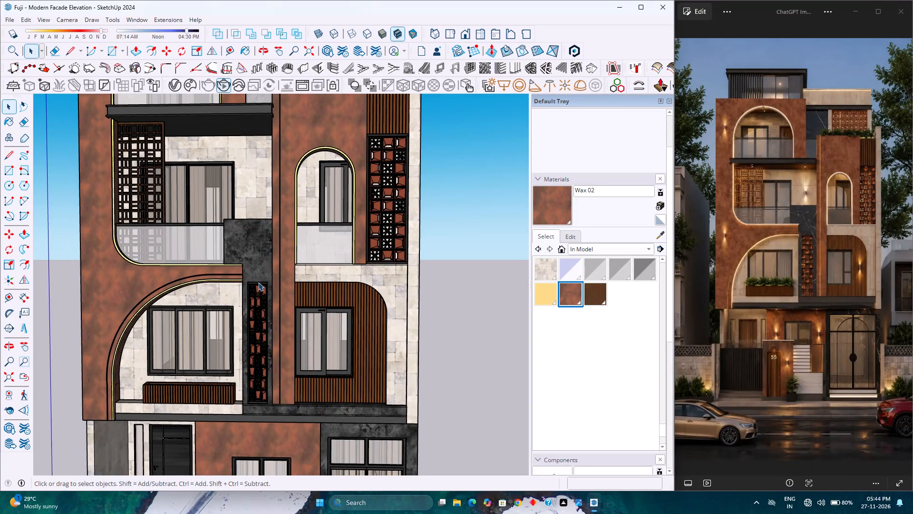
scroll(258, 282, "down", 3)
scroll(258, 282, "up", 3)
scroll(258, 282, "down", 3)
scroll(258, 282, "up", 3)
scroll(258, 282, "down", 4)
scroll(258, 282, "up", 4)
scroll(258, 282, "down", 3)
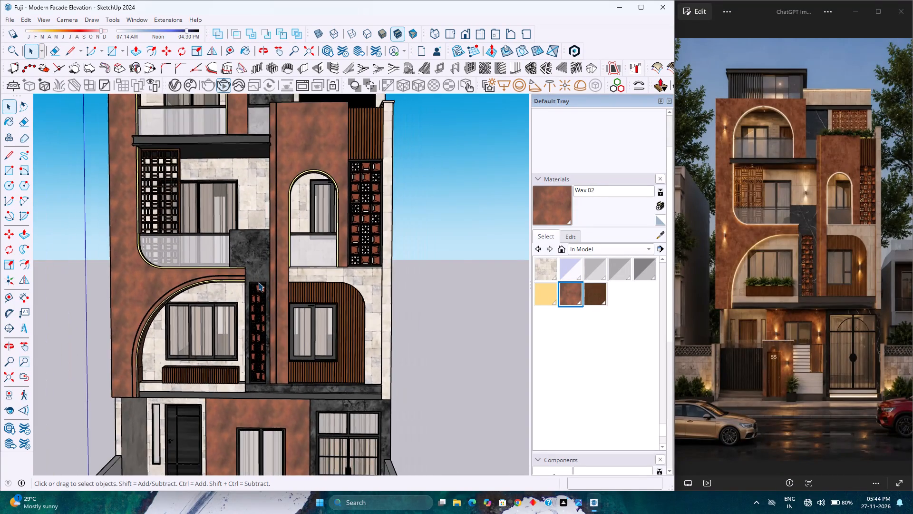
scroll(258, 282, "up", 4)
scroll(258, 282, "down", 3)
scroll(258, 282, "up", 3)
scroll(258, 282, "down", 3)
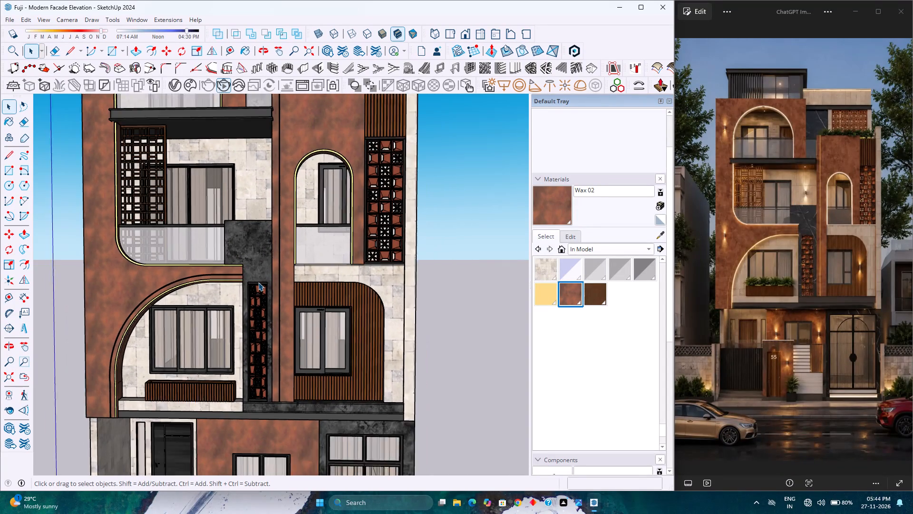
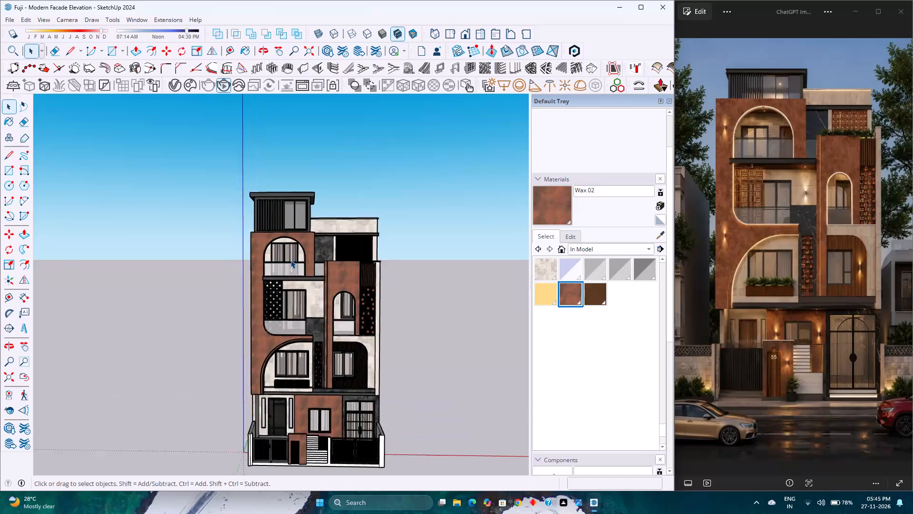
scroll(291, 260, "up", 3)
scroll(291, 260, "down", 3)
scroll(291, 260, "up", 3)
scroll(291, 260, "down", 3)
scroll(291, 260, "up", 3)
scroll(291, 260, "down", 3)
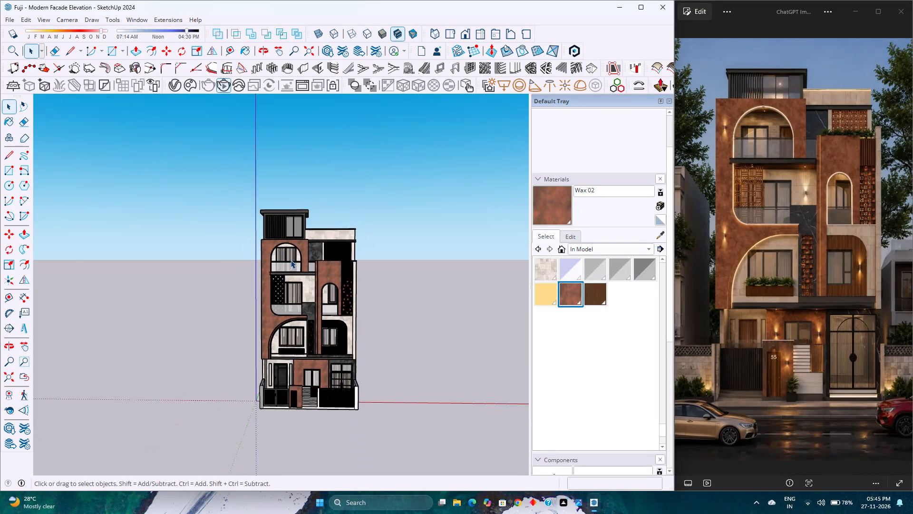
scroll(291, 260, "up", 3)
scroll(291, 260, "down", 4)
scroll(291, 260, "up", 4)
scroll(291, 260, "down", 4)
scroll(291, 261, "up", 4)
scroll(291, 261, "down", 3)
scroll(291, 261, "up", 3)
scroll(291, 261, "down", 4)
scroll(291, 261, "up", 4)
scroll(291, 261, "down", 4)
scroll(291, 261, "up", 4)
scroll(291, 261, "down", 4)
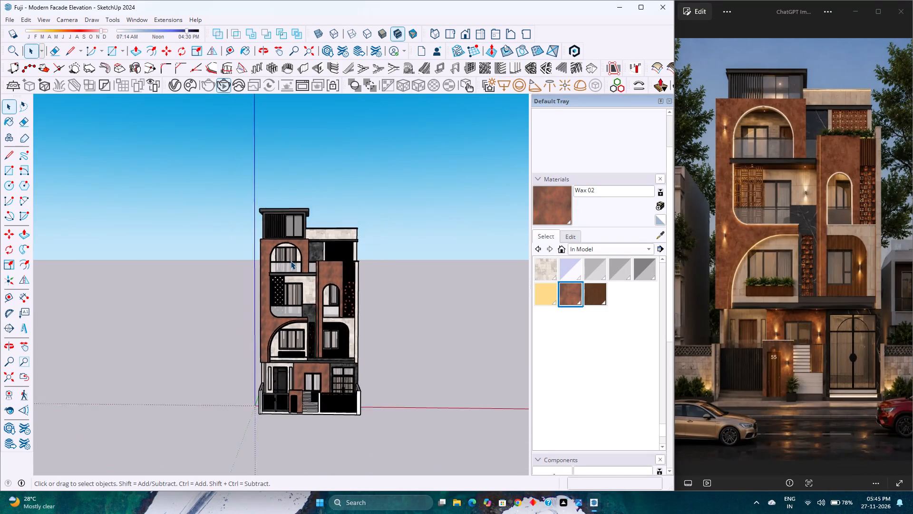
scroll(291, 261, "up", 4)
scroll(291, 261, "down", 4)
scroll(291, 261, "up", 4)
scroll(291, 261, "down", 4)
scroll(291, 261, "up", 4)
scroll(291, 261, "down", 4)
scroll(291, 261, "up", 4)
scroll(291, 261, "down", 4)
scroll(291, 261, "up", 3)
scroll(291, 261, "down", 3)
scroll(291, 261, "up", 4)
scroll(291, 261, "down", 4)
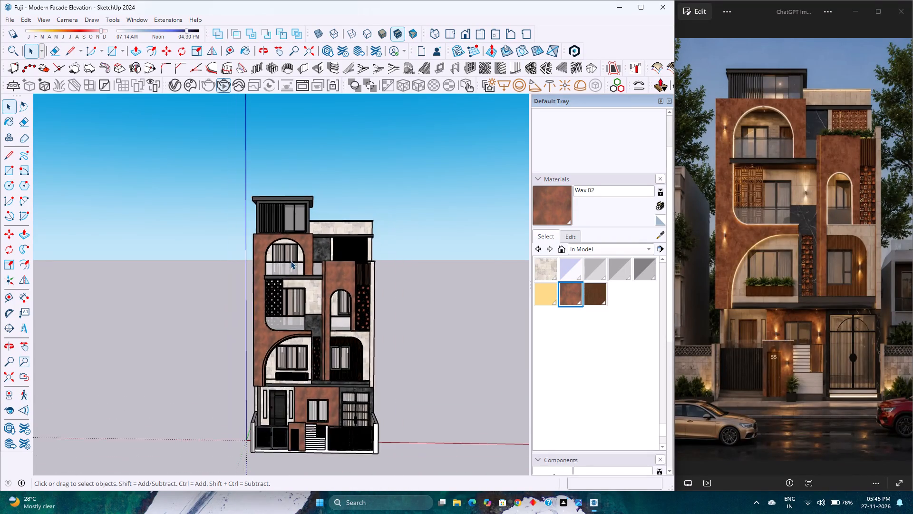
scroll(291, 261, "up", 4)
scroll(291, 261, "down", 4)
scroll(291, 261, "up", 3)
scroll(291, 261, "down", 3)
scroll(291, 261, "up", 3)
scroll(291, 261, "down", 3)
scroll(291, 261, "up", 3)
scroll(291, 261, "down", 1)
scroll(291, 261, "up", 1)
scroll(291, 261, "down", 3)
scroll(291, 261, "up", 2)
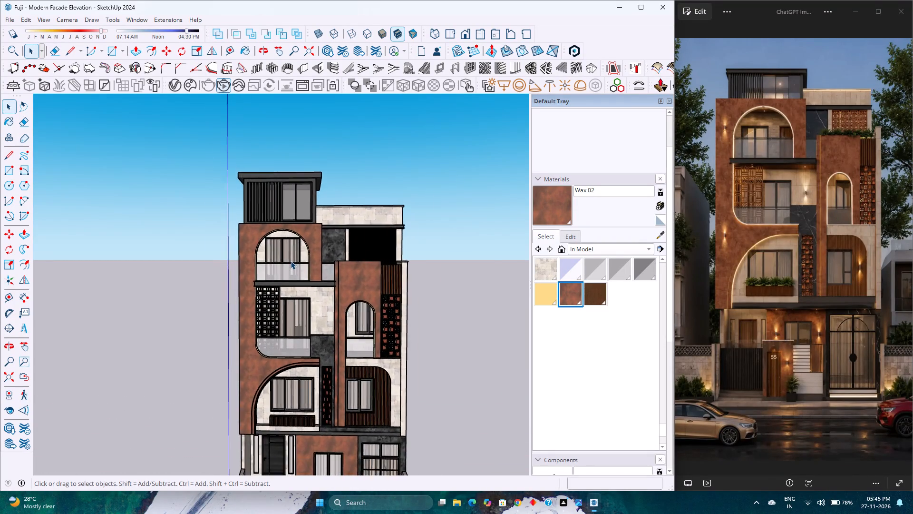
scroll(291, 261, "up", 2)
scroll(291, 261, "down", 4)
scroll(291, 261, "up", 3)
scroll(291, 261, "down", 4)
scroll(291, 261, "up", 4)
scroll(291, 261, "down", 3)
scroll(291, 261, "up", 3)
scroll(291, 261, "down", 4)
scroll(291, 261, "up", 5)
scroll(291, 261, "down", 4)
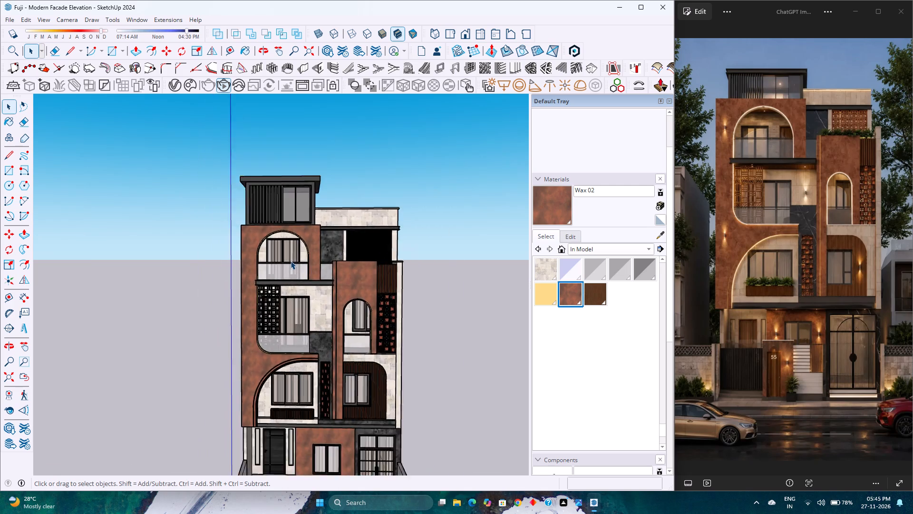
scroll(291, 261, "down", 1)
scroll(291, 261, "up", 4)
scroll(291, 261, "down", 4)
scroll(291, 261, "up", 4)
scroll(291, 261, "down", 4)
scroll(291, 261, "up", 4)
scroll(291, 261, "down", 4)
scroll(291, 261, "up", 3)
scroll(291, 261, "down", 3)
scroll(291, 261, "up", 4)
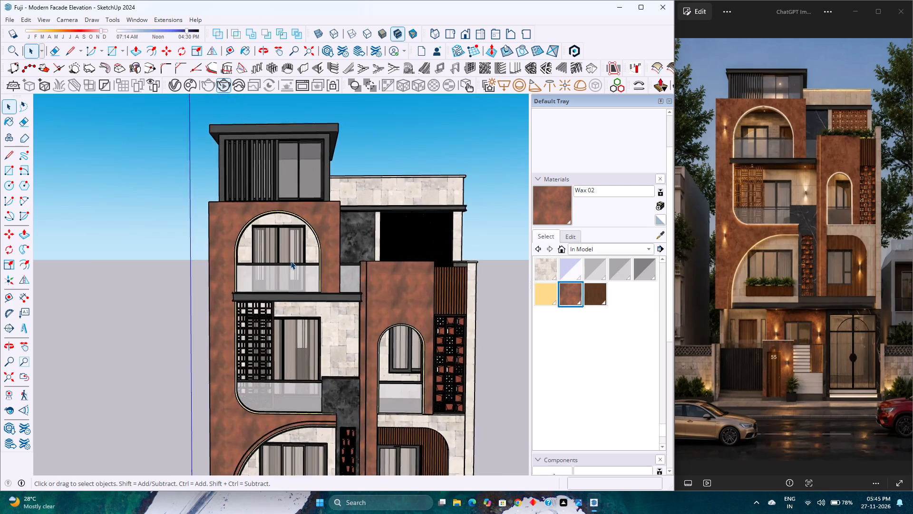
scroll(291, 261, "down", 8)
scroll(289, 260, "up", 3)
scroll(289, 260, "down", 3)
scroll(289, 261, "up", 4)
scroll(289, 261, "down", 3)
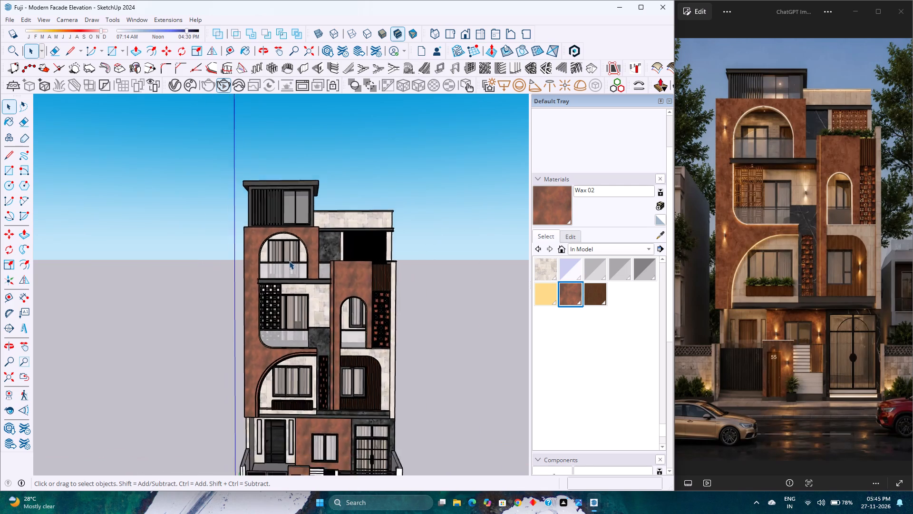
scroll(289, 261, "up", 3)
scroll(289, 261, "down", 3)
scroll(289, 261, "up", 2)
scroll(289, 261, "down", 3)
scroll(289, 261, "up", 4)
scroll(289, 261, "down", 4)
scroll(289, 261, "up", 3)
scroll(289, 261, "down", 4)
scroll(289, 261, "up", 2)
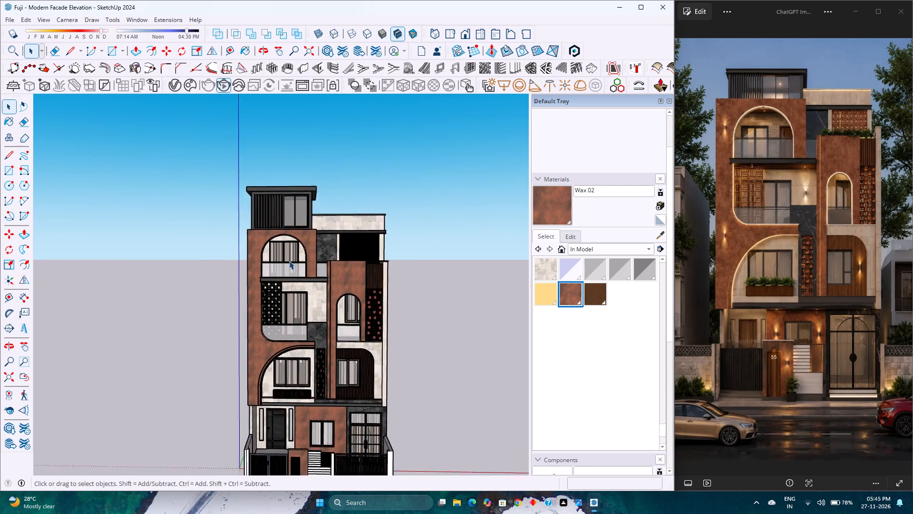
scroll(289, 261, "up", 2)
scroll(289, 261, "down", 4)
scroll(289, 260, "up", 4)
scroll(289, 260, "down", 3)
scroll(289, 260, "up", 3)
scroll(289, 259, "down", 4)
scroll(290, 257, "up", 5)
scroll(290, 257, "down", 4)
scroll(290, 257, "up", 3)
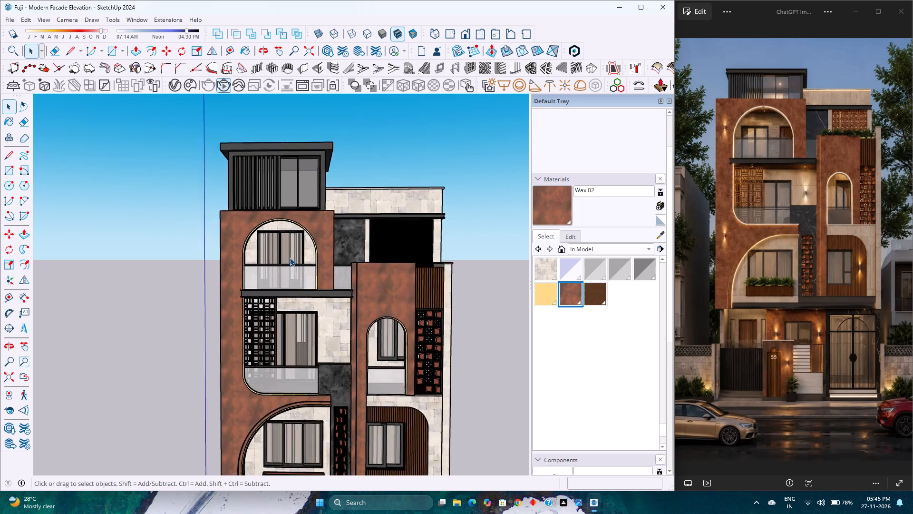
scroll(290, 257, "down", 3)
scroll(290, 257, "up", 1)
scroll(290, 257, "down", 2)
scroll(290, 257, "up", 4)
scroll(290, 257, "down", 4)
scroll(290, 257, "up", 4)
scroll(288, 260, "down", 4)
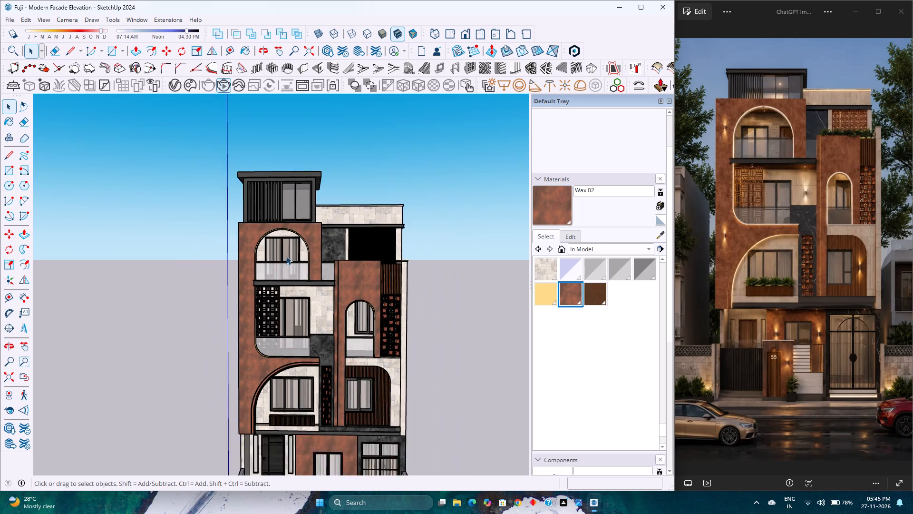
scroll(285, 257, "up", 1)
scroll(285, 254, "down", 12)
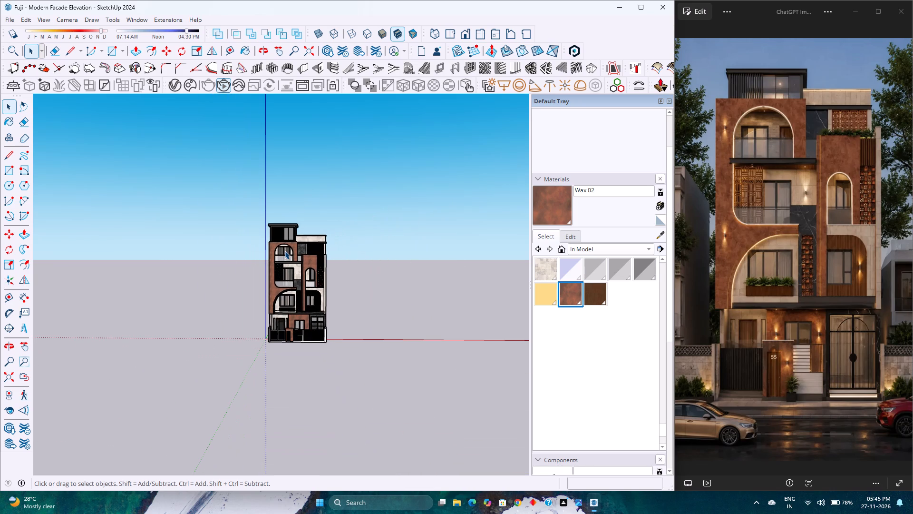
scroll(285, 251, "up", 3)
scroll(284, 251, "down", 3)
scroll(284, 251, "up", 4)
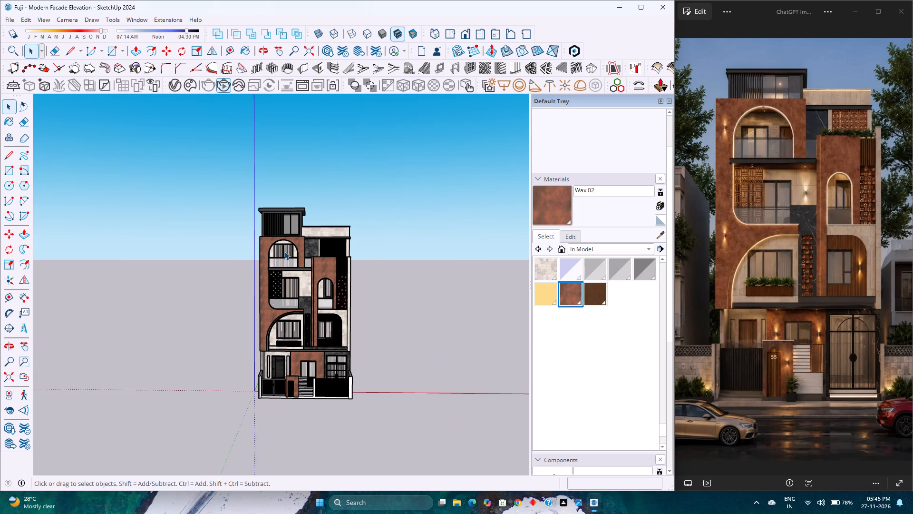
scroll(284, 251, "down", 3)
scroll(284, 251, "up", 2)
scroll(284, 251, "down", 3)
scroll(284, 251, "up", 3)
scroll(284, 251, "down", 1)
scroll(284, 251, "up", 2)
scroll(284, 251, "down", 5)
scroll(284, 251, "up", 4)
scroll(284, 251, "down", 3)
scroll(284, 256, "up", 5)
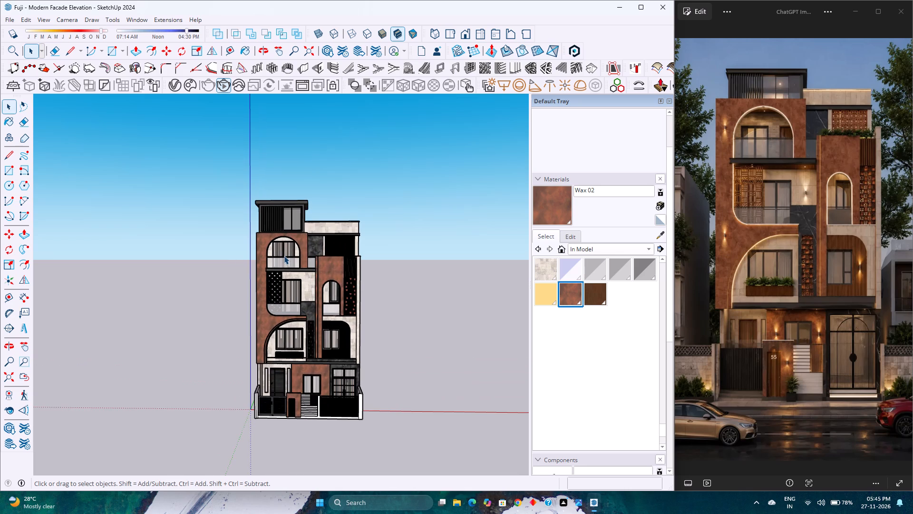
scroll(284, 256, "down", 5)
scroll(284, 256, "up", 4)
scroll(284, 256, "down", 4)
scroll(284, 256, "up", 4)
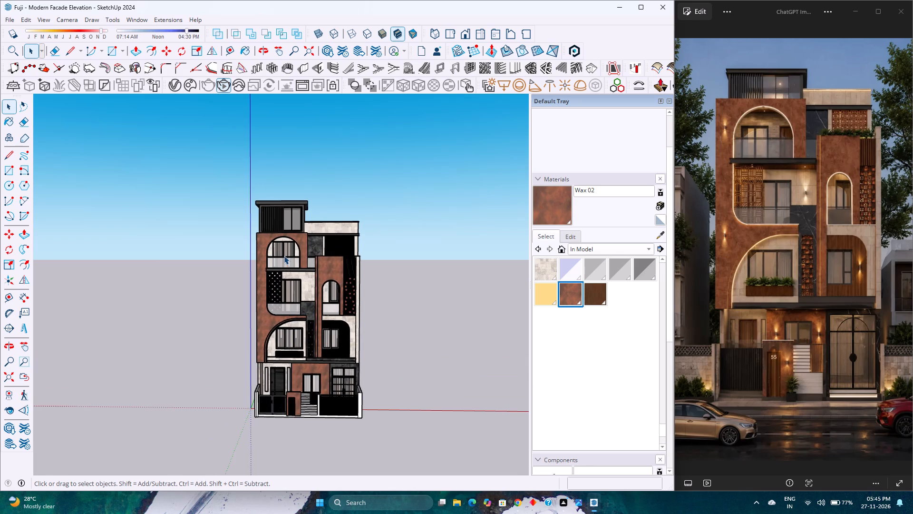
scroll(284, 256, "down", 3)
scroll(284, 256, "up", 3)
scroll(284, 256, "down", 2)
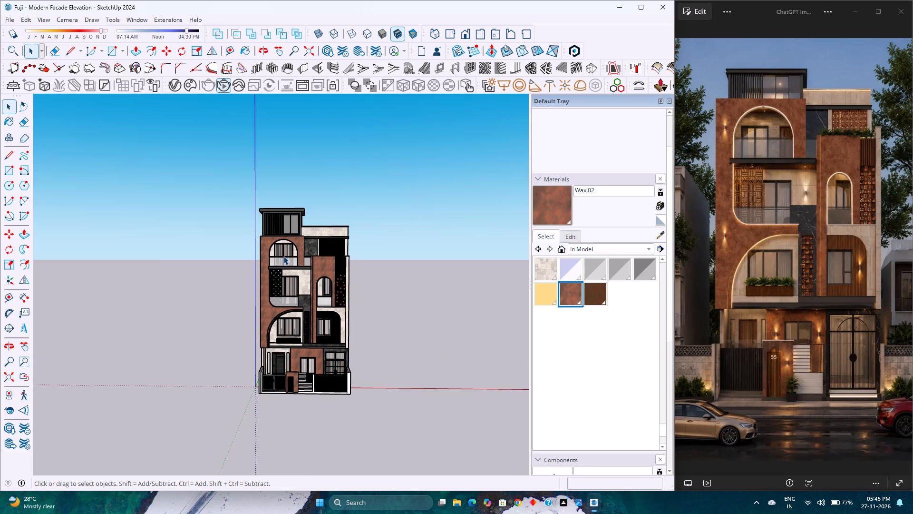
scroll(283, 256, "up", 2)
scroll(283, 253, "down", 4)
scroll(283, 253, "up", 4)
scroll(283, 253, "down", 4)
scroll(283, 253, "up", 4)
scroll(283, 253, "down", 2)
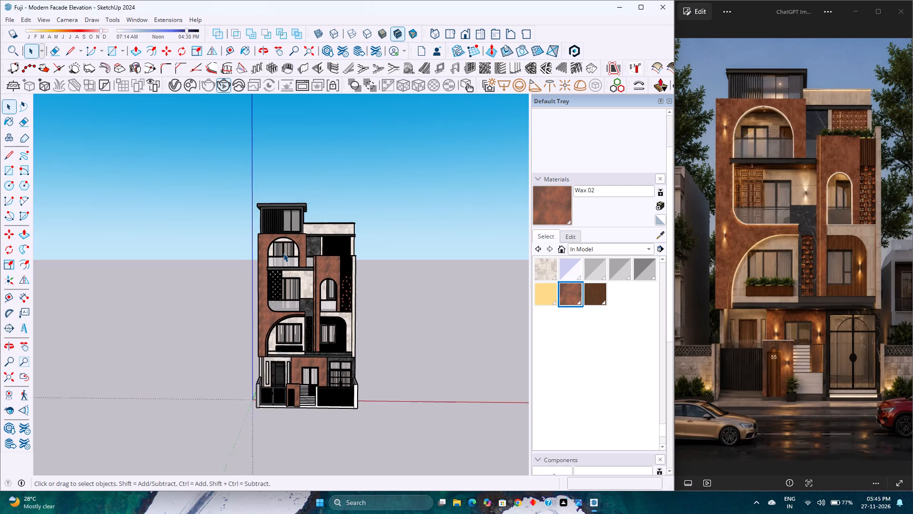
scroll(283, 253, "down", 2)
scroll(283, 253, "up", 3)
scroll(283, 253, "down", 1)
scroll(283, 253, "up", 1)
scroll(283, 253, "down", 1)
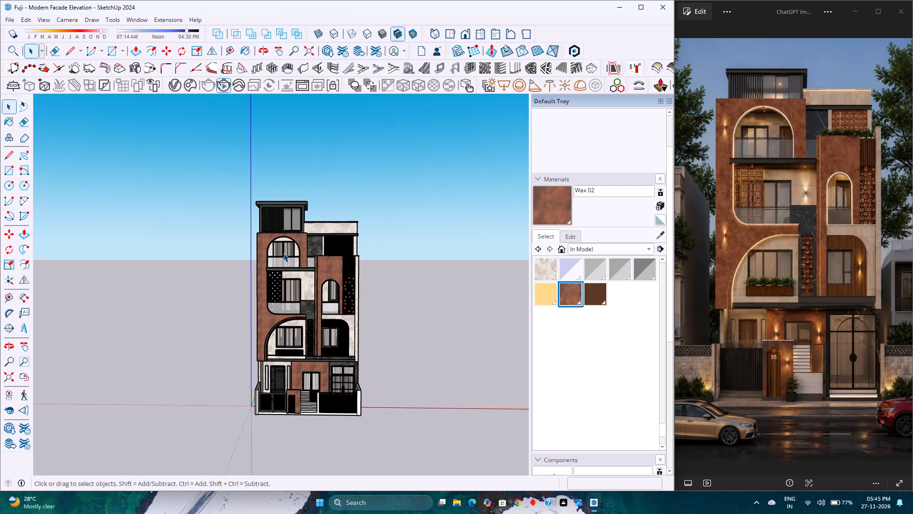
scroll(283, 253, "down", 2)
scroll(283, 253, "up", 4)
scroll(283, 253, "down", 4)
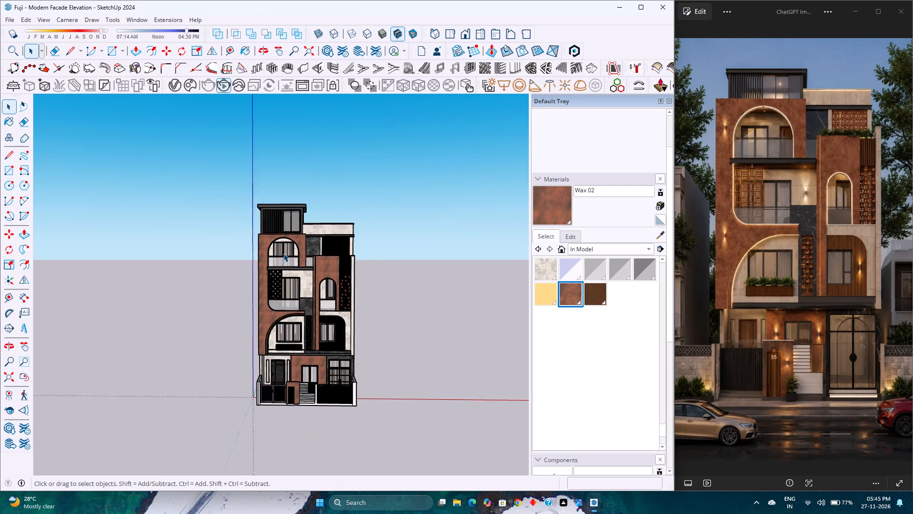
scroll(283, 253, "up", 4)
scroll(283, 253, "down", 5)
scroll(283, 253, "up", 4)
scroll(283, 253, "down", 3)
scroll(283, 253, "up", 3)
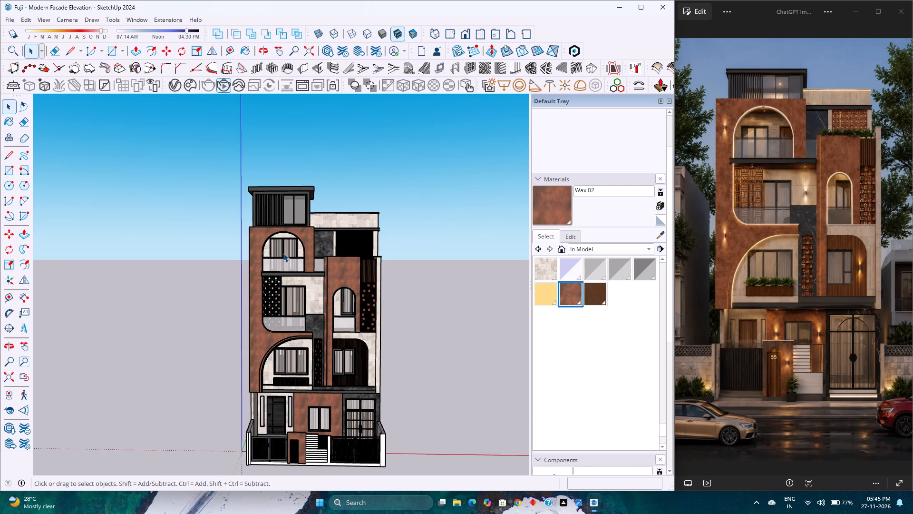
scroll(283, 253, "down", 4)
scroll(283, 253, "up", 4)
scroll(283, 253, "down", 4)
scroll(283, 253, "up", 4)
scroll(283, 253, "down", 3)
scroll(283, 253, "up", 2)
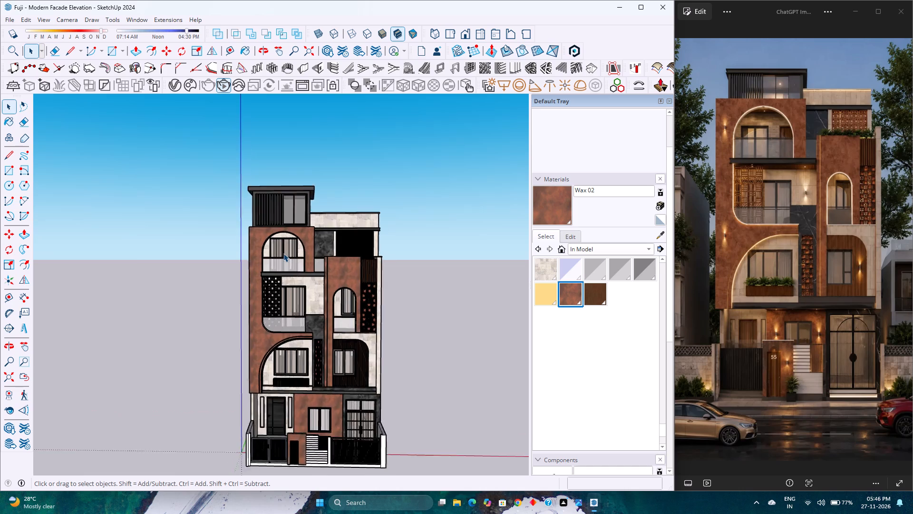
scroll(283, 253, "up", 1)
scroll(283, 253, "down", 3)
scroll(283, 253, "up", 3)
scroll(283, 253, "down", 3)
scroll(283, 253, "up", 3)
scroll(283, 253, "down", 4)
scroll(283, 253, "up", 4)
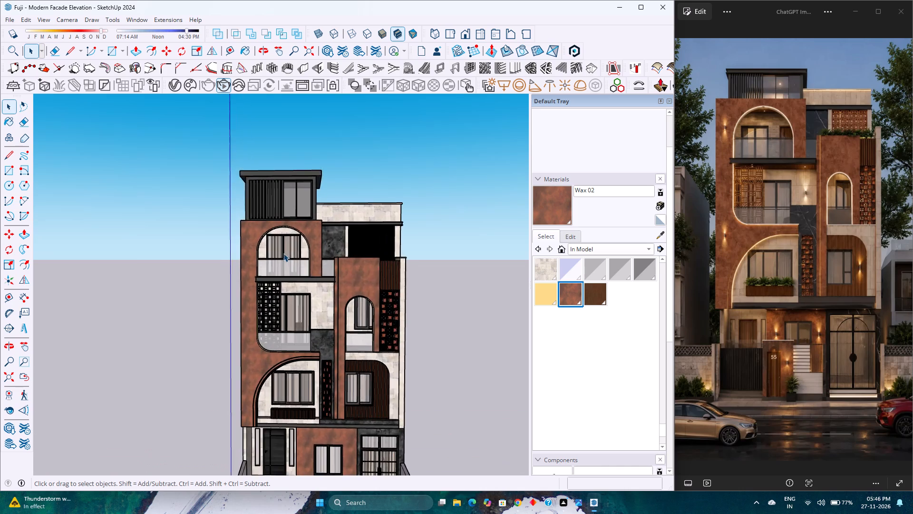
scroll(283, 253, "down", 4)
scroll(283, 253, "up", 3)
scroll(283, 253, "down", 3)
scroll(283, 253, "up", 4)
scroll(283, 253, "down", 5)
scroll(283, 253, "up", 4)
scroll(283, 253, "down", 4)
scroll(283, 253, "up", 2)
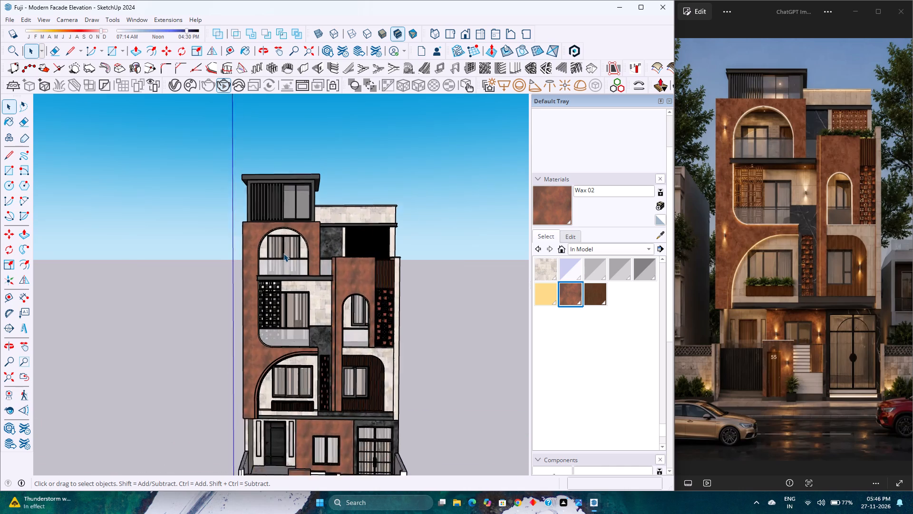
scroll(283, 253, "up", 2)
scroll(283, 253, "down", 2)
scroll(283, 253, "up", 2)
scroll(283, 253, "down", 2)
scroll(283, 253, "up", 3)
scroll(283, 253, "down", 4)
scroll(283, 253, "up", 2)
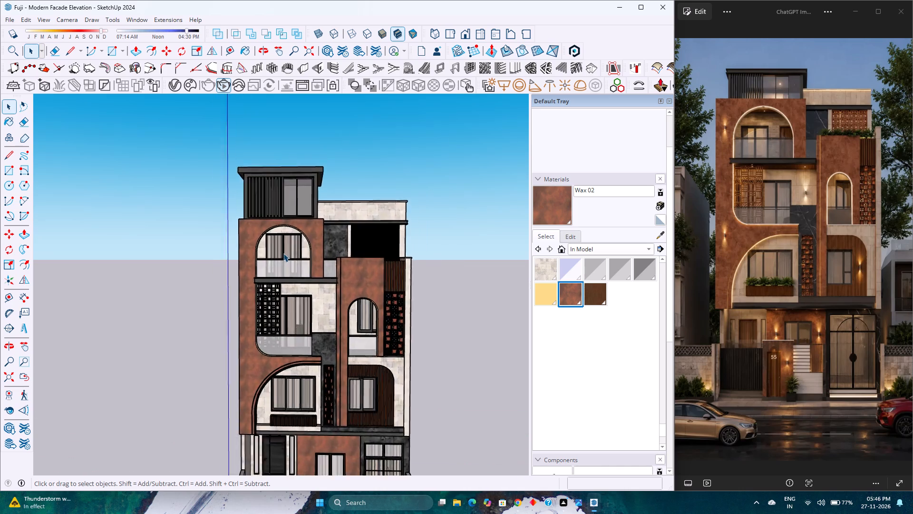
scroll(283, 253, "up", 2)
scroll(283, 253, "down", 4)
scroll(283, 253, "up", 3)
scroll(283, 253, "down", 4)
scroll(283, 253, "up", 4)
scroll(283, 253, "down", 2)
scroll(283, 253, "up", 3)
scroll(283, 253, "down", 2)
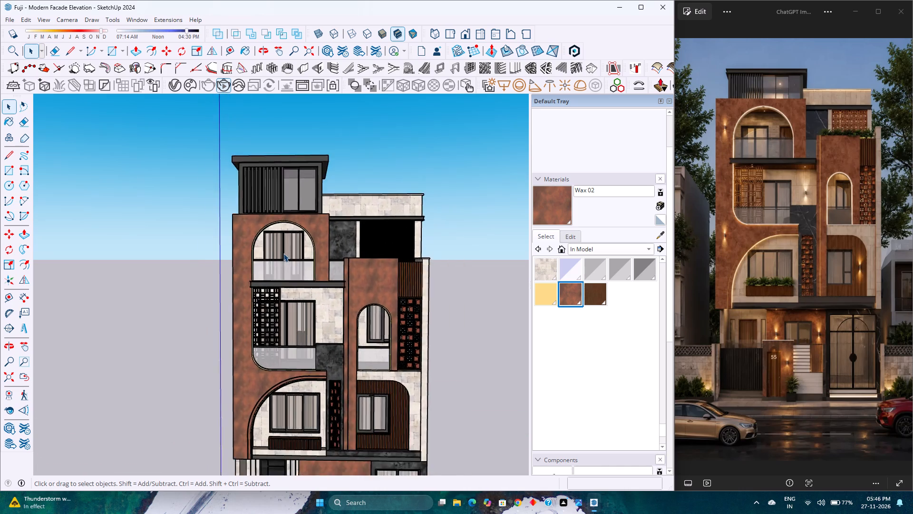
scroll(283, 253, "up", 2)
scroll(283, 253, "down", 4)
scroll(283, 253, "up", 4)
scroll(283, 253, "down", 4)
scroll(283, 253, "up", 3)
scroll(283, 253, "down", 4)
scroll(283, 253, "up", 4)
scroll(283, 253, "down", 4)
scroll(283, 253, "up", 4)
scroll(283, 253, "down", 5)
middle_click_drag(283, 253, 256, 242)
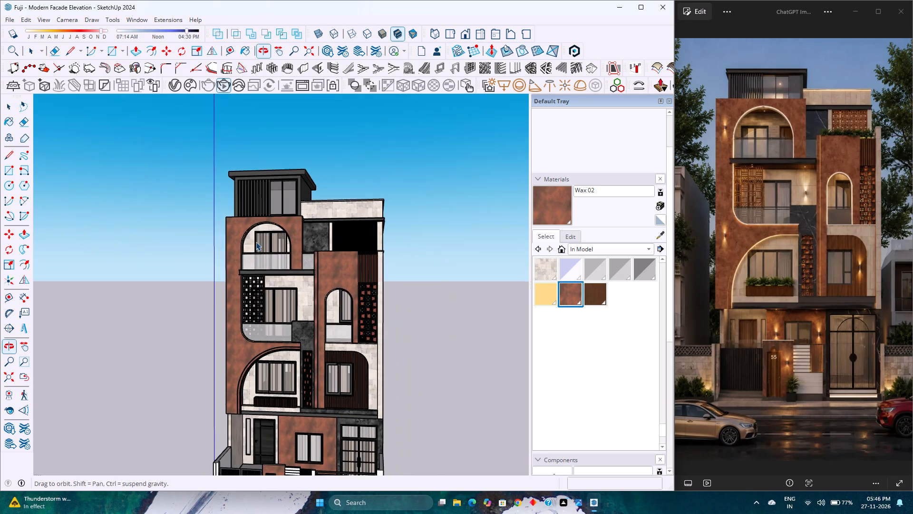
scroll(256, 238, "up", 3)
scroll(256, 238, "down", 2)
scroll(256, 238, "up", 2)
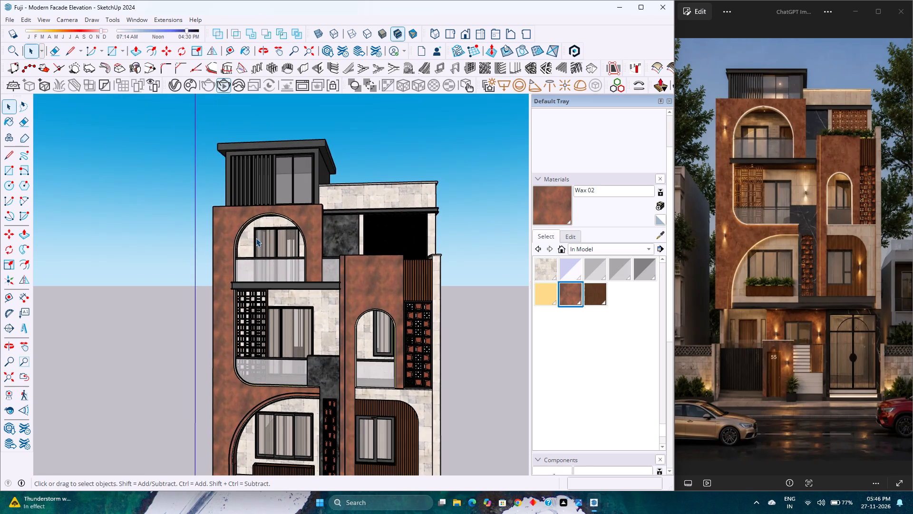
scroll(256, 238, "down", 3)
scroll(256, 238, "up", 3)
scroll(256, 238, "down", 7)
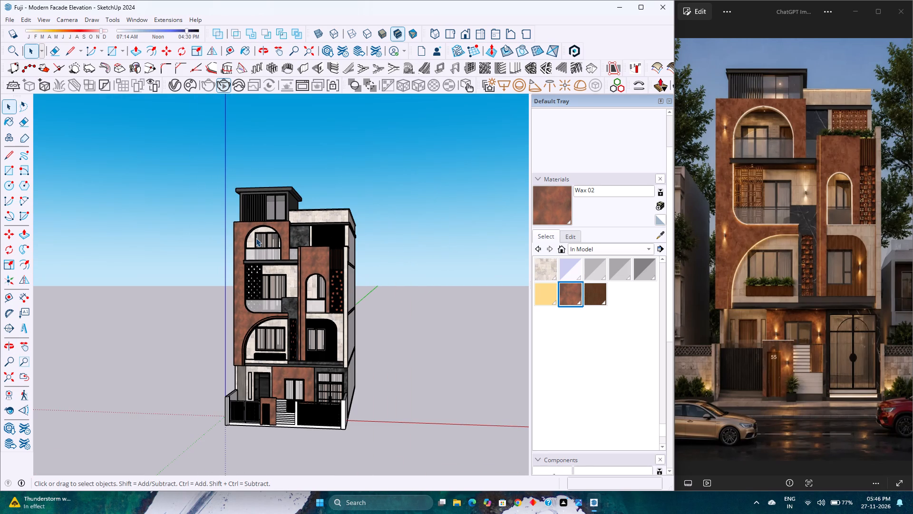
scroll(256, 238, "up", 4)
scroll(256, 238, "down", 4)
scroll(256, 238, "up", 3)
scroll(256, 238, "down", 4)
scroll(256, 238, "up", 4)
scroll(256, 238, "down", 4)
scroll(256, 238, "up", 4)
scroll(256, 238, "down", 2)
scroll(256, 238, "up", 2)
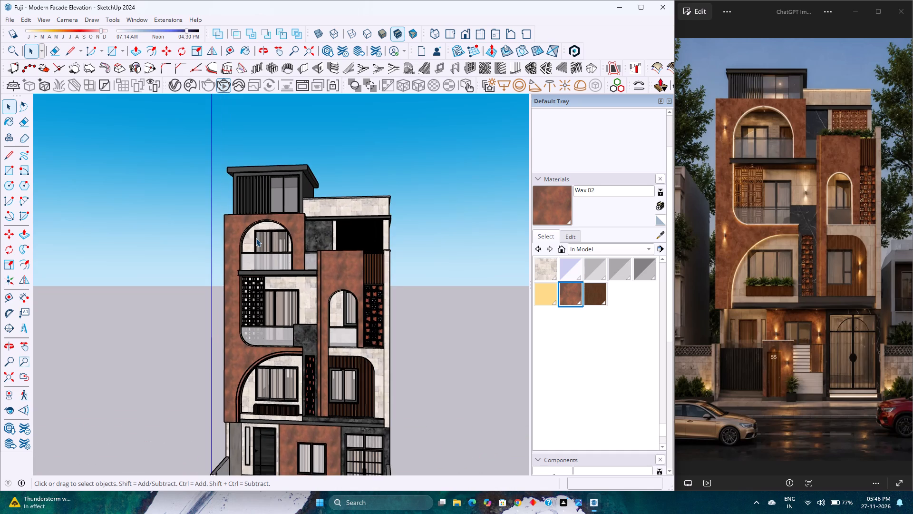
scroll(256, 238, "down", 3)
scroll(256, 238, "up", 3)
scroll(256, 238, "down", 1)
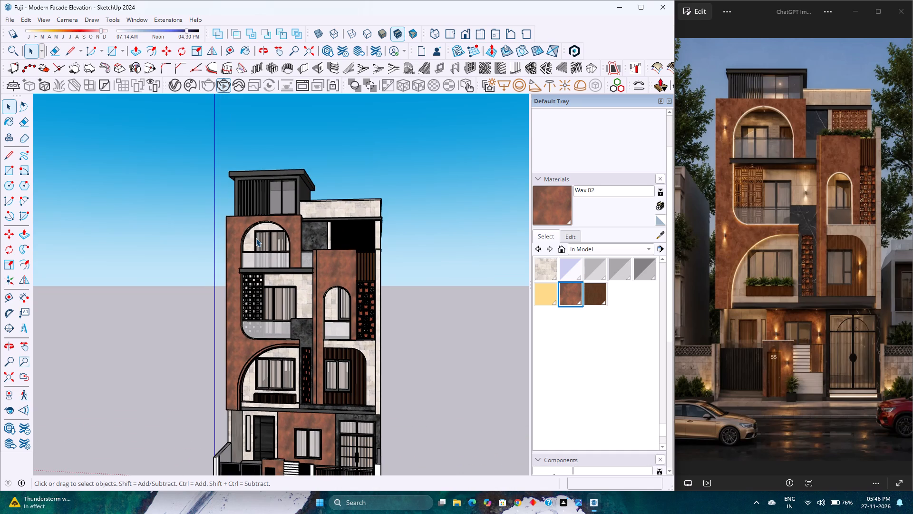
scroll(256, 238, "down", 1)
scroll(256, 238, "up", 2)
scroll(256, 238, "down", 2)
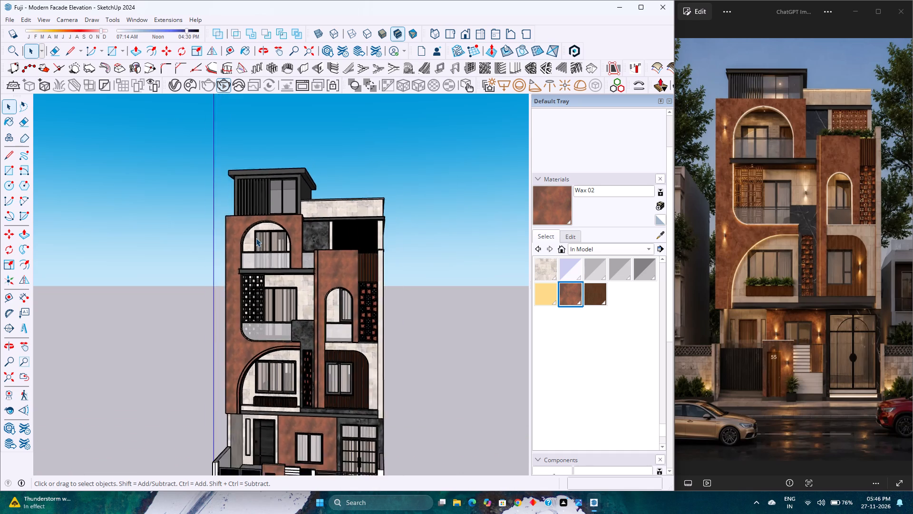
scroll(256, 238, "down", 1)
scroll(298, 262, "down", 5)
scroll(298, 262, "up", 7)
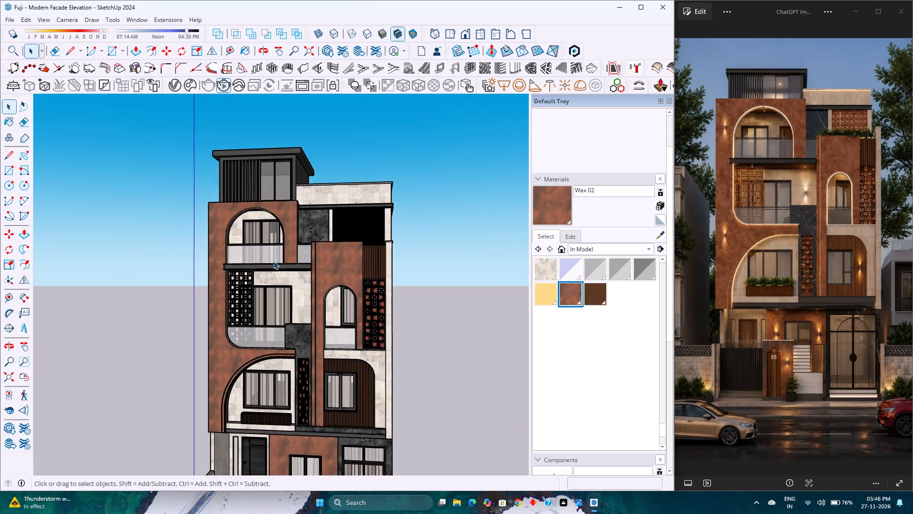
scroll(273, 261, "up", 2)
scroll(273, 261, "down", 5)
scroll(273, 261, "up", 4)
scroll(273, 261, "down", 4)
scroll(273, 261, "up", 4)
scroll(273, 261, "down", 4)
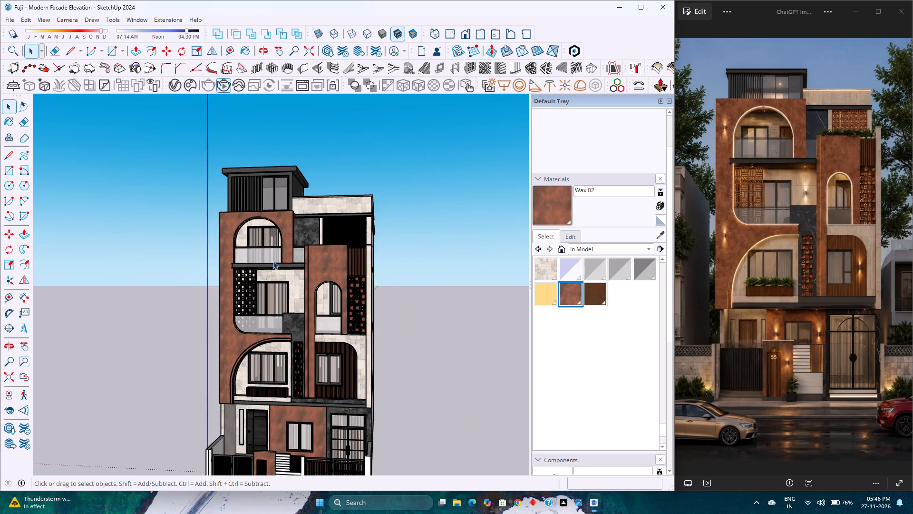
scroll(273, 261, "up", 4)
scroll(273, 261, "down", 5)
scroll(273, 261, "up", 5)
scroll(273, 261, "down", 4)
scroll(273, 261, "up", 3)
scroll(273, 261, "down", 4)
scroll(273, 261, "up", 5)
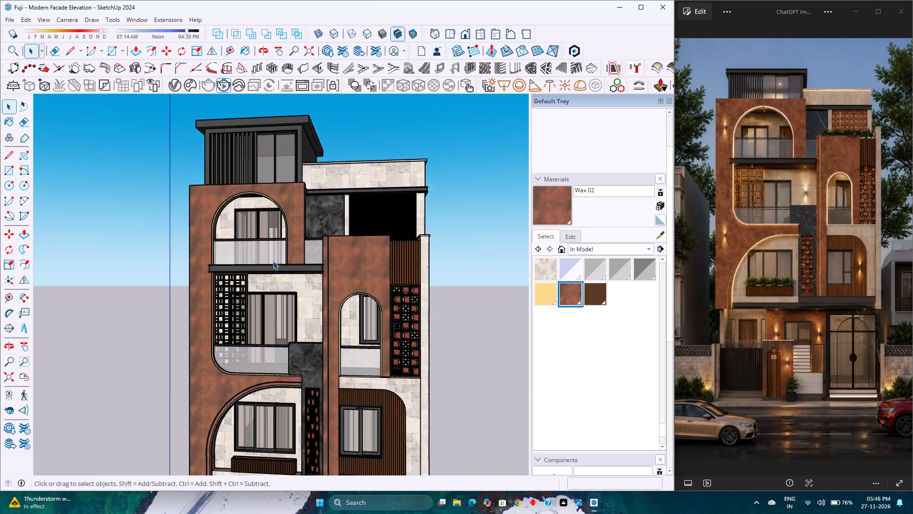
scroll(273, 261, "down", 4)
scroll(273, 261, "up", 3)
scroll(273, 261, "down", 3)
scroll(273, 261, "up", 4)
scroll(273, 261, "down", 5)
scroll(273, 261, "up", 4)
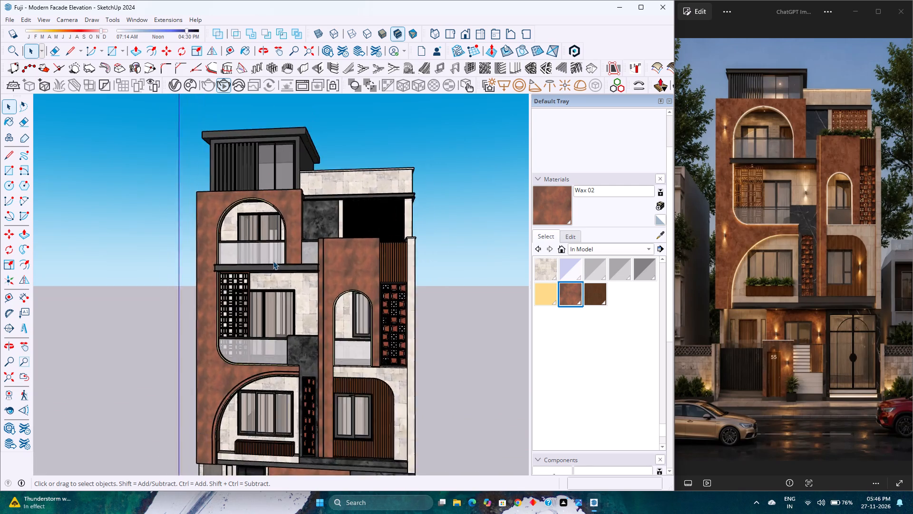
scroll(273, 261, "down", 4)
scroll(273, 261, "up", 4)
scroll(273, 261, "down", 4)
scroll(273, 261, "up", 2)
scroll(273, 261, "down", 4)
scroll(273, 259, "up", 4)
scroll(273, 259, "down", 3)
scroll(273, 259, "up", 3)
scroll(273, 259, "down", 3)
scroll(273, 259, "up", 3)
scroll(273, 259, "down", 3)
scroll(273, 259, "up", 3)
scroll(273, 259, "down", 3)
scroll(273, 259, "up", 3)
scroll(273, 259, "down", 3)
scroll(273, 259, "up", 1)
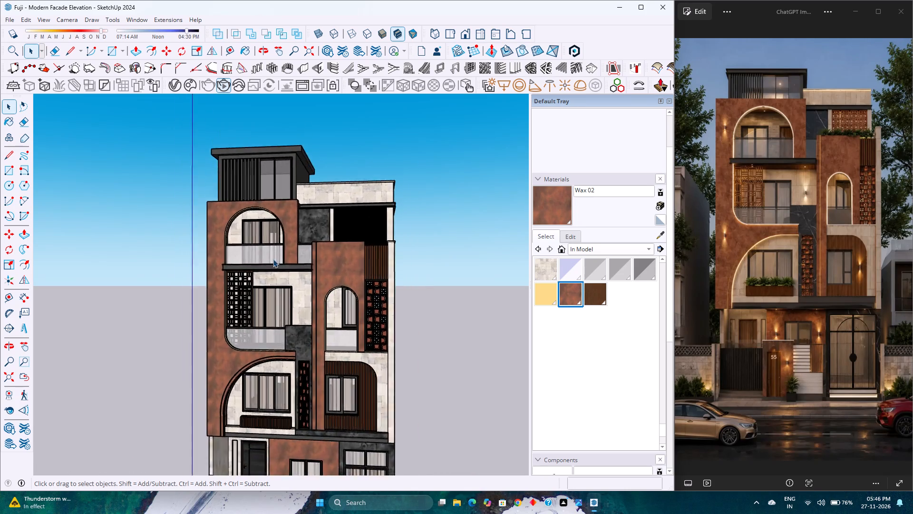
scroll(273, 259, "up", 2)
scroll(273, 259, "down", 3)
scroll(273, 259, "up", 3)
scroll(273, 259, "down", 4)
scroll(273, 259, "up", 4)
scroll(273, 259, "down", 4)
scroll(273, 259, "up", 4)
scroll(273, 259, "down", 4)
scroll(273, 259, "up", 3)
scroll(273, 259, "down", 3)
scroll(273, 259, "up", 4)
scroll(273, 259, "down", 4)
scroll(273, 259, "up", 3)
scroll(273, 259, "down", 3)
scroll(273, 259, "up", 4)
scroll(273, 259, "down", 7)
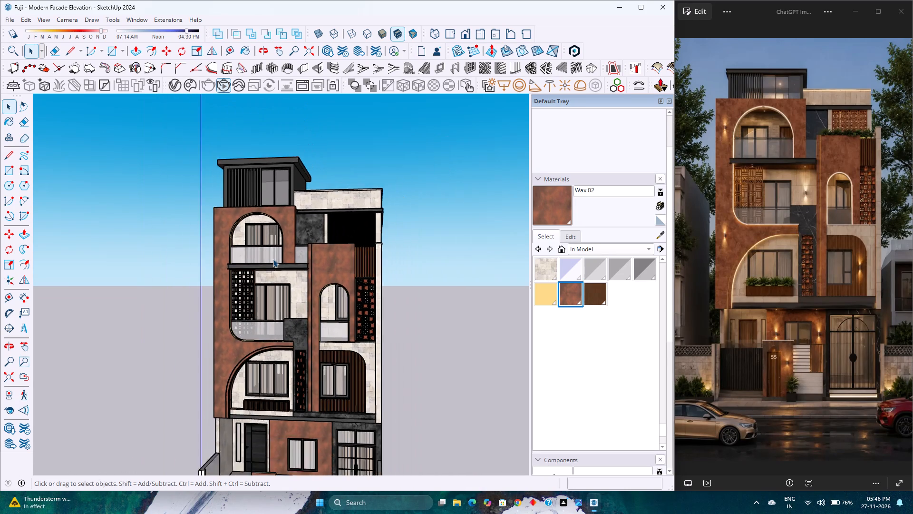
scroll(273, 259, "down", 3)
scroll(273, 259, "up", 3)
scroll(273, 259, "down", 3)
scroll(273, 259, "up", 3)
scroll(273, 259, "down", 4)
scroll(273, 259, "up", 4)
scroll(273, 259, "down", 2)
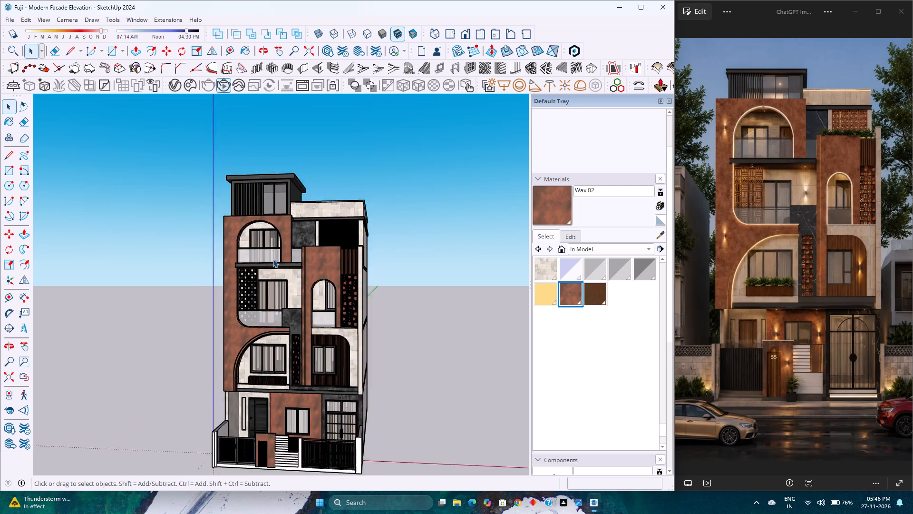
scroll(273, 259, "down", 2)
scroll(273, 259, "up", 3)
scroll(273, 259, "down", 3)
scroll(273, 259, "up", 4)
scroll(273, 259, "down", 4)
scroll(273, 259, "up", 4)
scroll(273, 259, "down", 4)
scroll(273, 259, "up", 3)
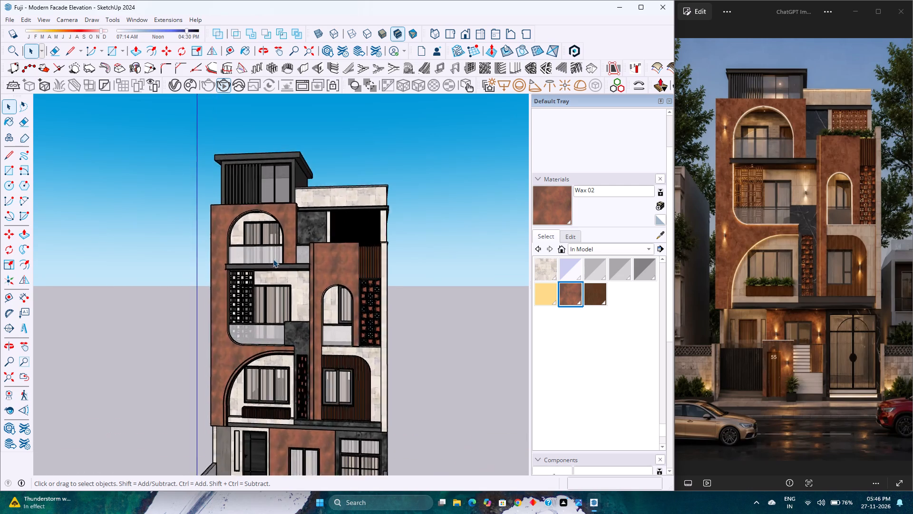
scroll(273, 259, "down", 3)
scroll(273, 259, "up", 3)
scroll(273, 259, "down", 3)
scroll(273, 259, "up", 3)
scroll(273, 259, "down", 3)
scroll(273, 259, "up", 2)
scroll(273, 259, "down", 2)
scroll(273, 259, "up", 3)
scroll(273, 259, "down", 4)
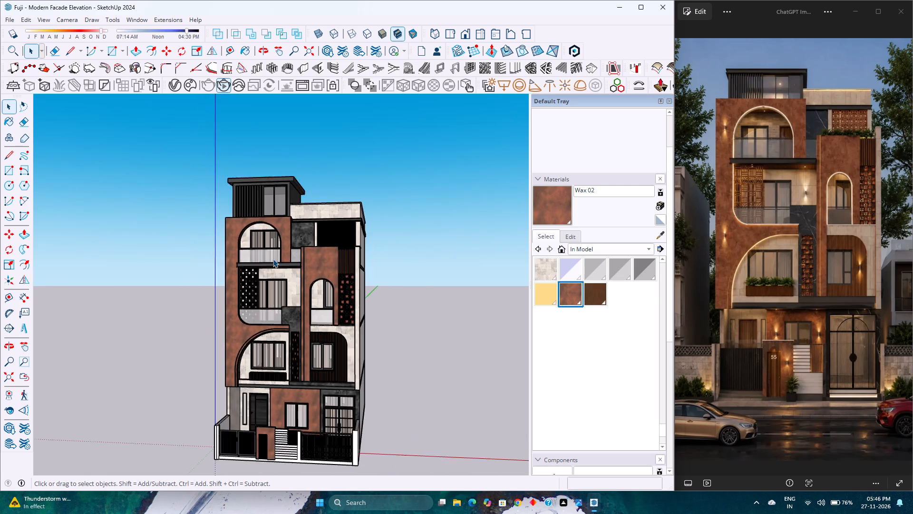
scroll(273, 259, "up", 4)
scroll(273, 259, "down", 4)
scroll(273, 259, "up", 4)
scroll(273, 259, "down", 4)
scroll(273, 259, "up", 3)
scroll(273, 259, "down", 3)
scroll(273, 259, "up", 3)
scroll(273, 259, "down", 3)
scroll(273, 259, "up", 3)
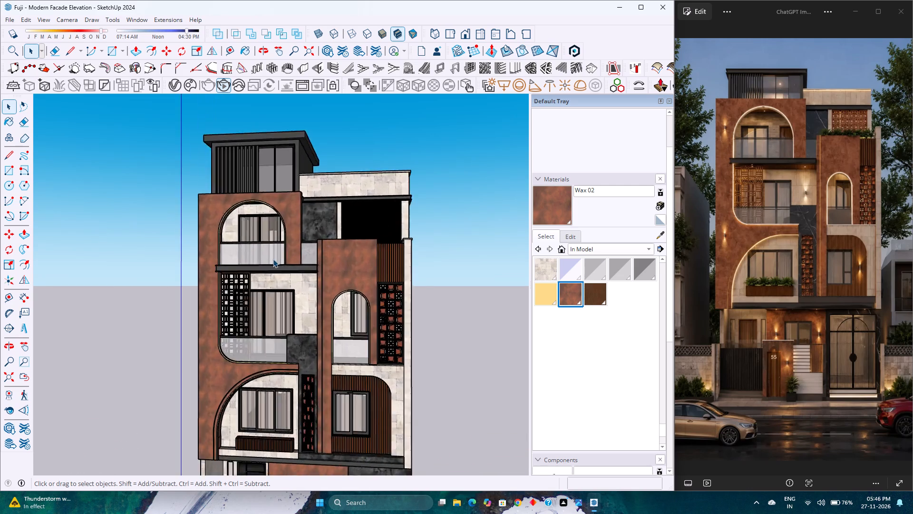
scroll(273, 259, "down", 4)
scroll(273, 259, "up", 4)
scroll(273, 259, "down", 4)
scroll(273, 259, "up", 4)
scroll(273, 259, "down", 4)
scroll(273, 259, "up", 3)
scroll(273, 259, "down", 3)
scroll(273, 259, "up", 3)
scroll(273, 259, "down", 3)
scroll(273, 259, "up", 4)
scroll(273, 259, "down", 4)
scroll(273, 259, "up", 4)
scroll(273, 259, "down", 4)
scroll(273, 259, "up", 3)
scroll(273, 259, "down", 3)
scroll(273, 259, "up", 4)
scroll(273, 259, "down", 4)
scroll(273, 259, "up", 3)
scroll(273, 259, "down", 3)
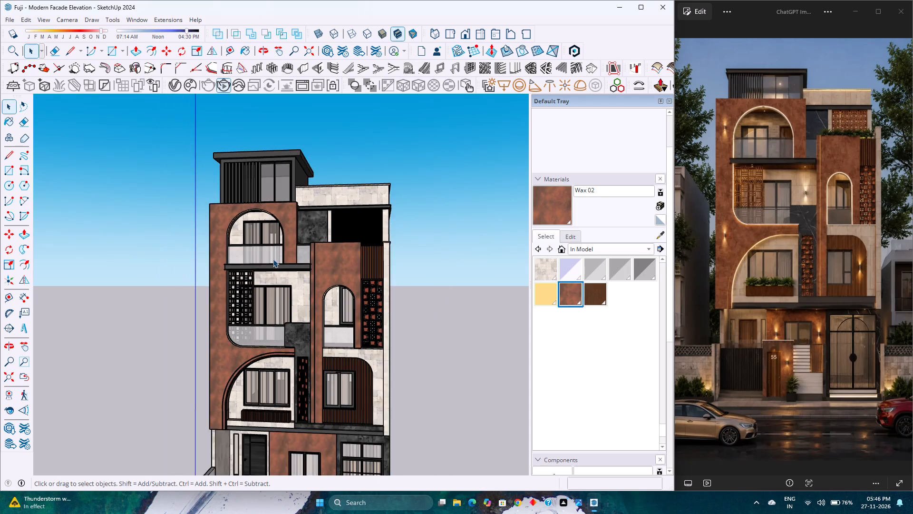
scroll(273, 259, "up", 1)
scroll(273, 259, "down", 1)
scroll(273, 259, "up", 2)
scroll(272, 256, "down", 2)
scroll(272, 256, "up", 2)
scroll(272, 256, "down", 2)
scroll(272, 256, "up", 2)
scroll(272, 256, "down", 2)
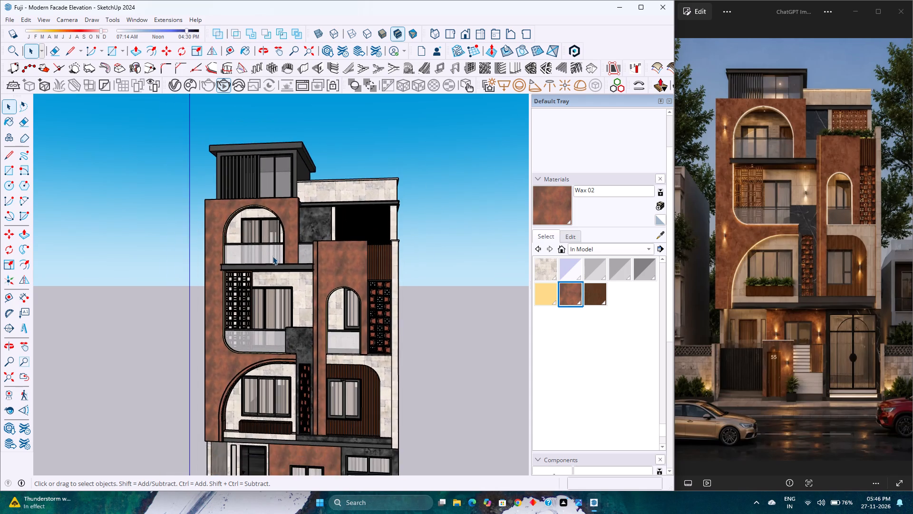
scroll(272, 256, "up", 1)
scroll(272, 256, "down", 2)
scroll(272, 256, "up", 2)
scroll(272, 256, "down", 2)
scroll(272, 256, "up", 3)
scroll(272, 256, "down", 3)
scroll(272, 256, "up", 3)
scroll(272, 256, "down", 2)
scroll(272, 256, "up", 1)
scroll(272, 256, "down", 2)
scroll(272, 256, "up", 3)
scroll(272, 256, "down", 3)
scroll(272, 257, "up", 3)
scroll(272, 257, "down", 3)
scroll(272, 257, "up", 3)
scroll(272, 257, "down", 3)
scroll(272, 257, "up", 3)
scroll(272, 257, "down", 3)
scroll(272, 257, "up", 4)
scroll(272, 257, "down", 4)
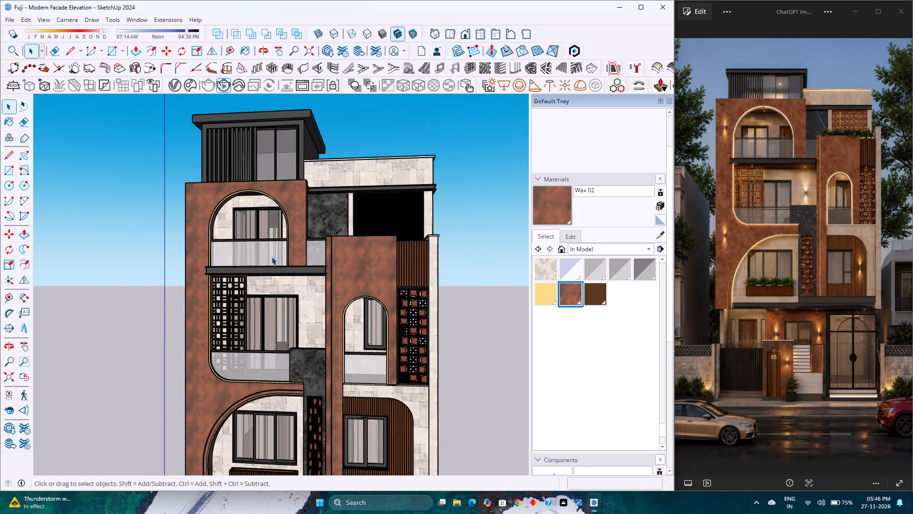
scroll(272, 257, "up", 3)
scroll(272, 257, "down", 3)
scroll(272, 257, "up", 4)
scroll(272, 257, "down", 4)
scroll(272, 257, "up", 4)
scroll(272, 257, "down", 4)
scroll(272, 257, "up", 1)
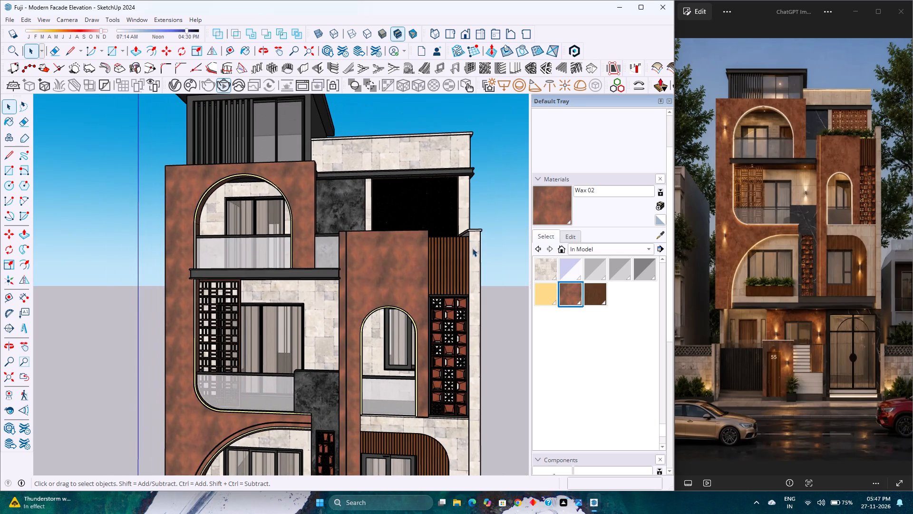
Inspect the textured house model from the roof, side, upper-floor and low street-level angles, ending on the full front elevation.
middle_click_drag(314, 258, 269, 305)
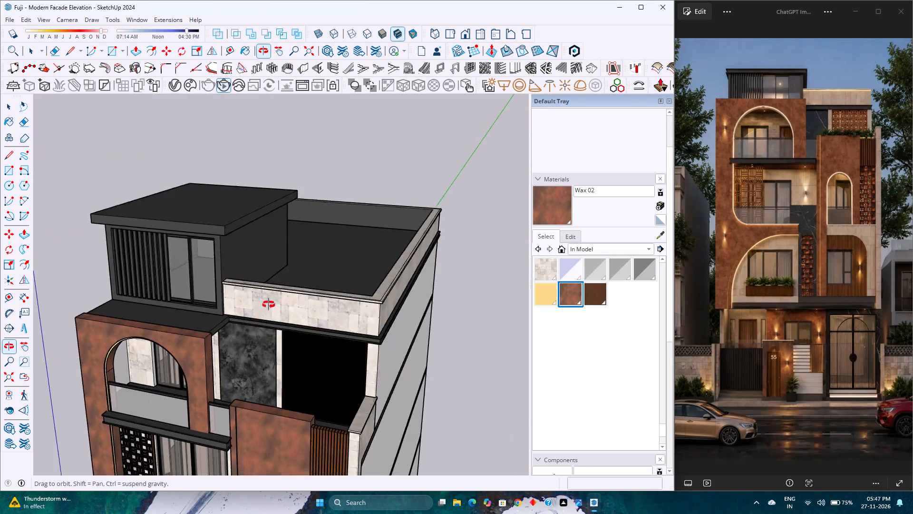
middle_click_drag(269, 305, 385, 245)
middle_click_drag(359, 280, 240, 274)
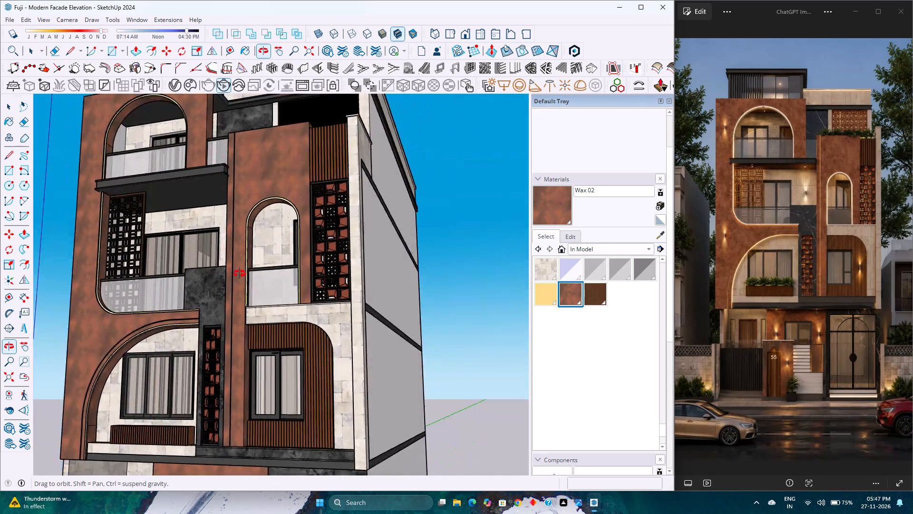
middle_click_drag(240, 274, 306, 278)
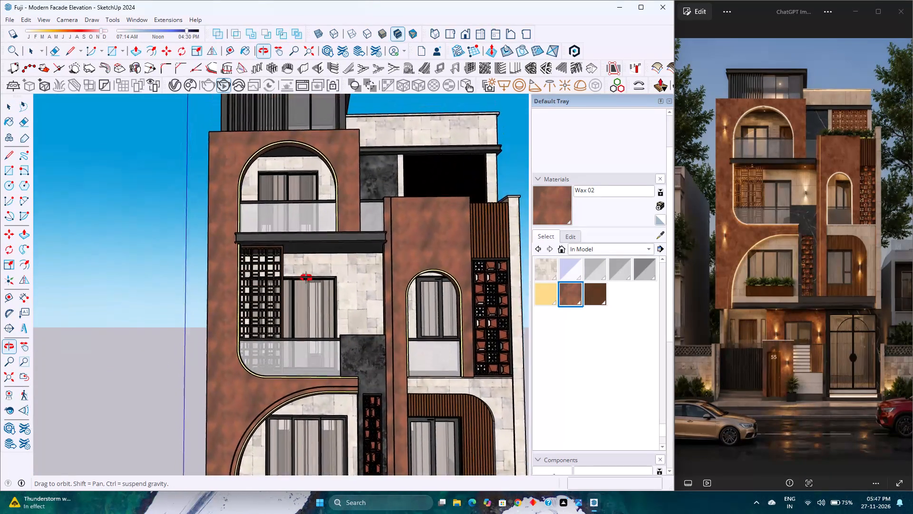
middle_click_drag(306, 278, 298, 202)
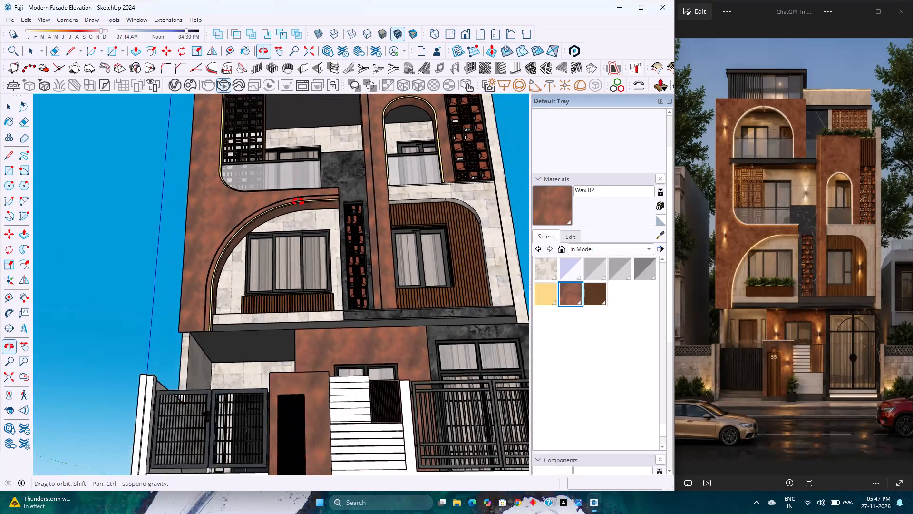
middle_click_drag(298, 202, 297, 237)
middle_click(297, 237)
scroll(297, 234, "down", 8)
scroll(304, 218, "up", 1)
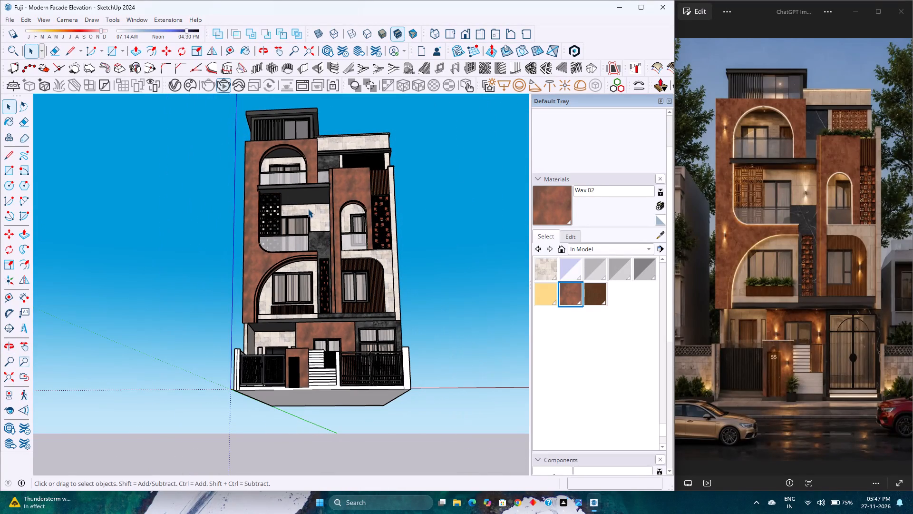
scroll(309, 208, "up", 1)
scroll(309, 208, "down", 3)
scroll(309, 208, "up", 3)
scroll(309, 208, "down", 4)
scroll(309, 208, "up", 4)
scroll(309, 208, "down", 2)
scroll(309, 208, "up", 2)
scroll(309, 208, "down", 3)
scroll(309, 208, "up", 2)
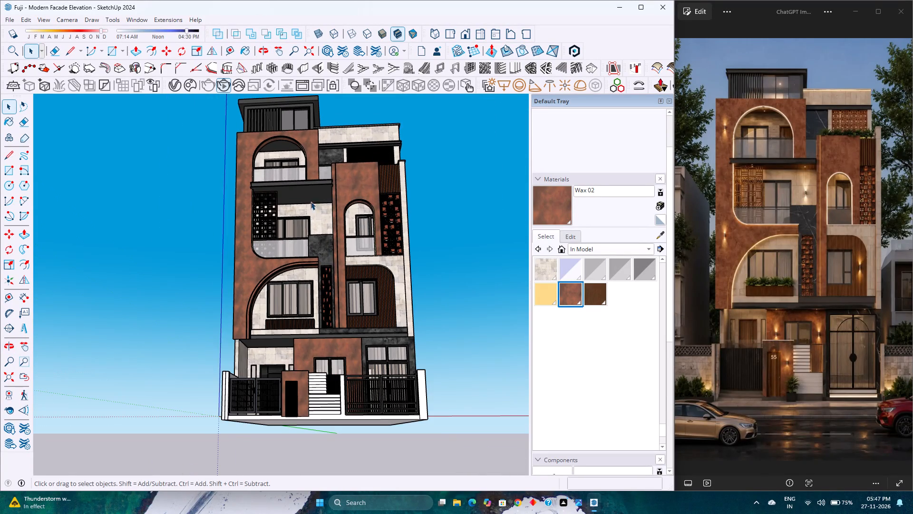
scroll(311, 191, "down", 3)
scroll(311, 191, "up", 4)
scroll(311, 191, "down", 3)
scroll(311, 191, "up", 3)
scroll(311, 191, "down", 4)
scroll(311, 191, "up", 5)
scroll(311, 191, "down", 3)
middle_click_drag(311, 191, 322, 256)
middle_click(322, 256)
scroll(322, 242, "up", 2)
scroll(322, 232, "down", 8)
scroll(322, 228, "up", 2)
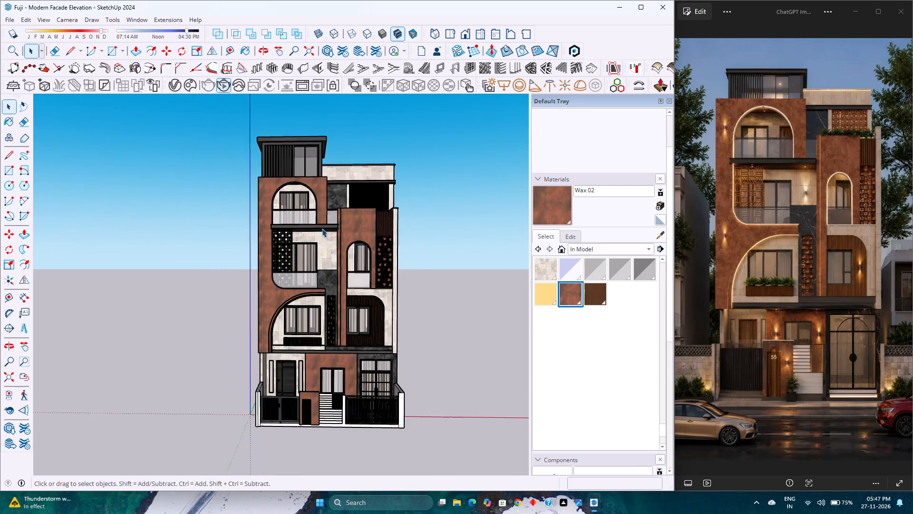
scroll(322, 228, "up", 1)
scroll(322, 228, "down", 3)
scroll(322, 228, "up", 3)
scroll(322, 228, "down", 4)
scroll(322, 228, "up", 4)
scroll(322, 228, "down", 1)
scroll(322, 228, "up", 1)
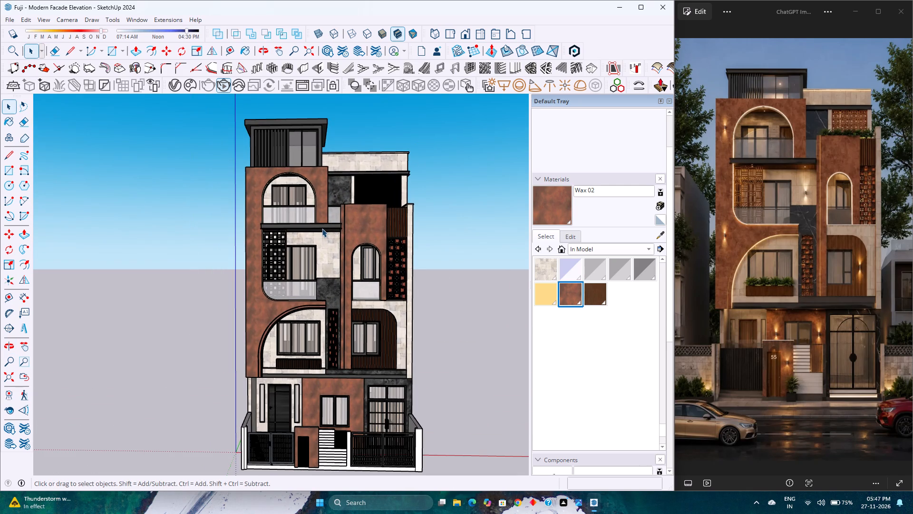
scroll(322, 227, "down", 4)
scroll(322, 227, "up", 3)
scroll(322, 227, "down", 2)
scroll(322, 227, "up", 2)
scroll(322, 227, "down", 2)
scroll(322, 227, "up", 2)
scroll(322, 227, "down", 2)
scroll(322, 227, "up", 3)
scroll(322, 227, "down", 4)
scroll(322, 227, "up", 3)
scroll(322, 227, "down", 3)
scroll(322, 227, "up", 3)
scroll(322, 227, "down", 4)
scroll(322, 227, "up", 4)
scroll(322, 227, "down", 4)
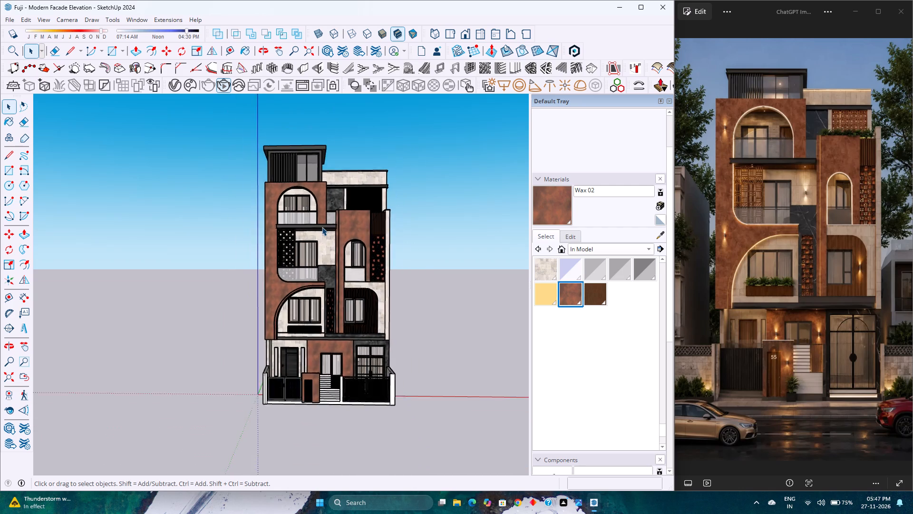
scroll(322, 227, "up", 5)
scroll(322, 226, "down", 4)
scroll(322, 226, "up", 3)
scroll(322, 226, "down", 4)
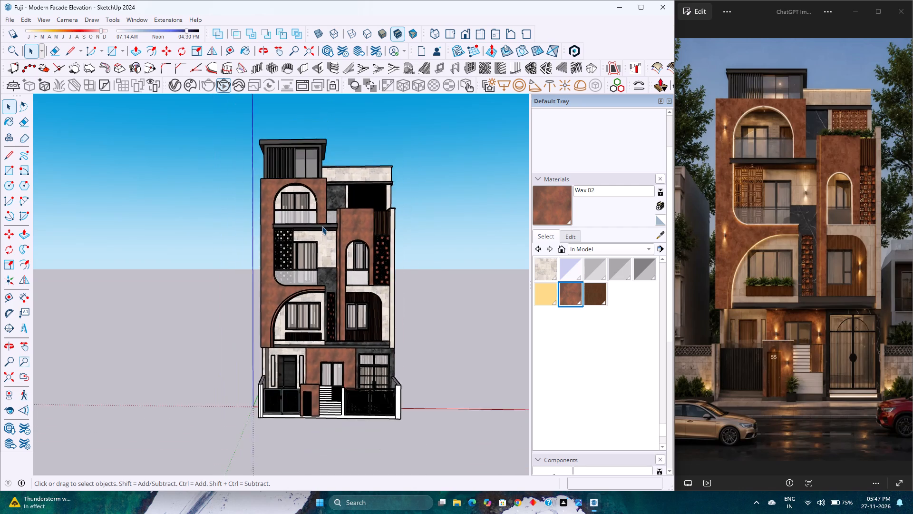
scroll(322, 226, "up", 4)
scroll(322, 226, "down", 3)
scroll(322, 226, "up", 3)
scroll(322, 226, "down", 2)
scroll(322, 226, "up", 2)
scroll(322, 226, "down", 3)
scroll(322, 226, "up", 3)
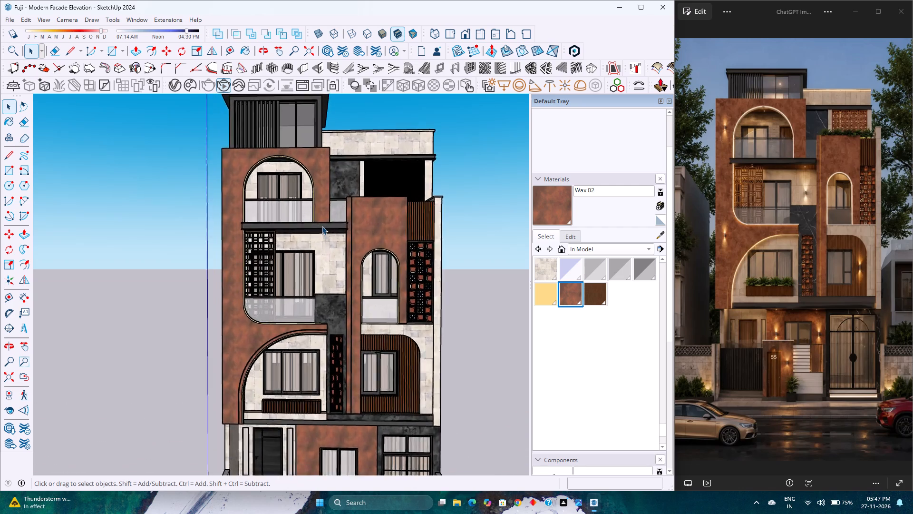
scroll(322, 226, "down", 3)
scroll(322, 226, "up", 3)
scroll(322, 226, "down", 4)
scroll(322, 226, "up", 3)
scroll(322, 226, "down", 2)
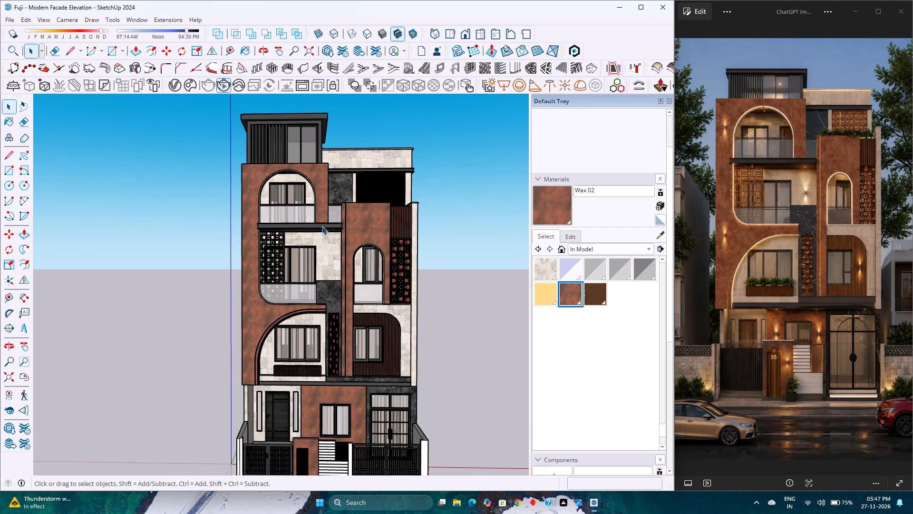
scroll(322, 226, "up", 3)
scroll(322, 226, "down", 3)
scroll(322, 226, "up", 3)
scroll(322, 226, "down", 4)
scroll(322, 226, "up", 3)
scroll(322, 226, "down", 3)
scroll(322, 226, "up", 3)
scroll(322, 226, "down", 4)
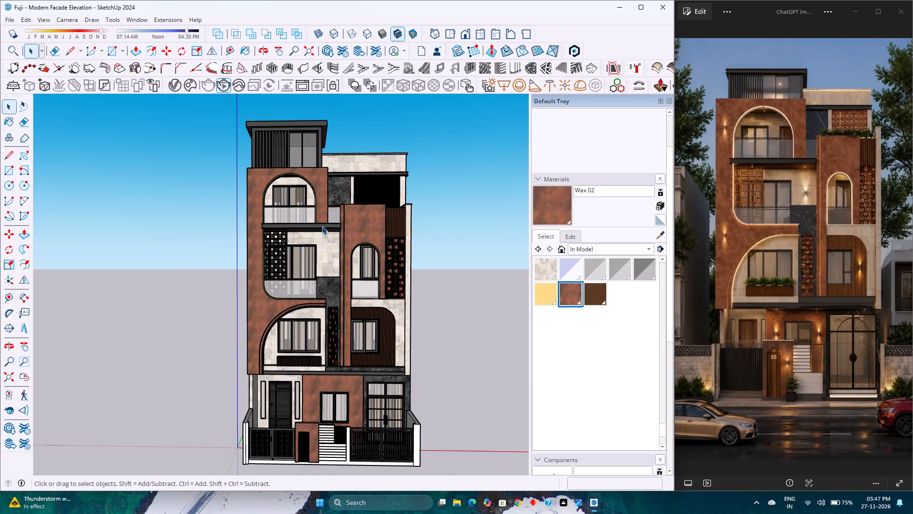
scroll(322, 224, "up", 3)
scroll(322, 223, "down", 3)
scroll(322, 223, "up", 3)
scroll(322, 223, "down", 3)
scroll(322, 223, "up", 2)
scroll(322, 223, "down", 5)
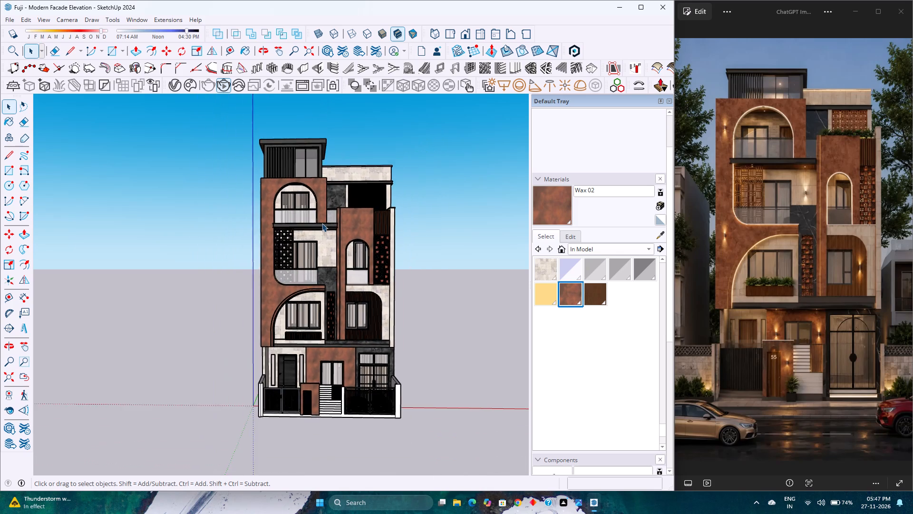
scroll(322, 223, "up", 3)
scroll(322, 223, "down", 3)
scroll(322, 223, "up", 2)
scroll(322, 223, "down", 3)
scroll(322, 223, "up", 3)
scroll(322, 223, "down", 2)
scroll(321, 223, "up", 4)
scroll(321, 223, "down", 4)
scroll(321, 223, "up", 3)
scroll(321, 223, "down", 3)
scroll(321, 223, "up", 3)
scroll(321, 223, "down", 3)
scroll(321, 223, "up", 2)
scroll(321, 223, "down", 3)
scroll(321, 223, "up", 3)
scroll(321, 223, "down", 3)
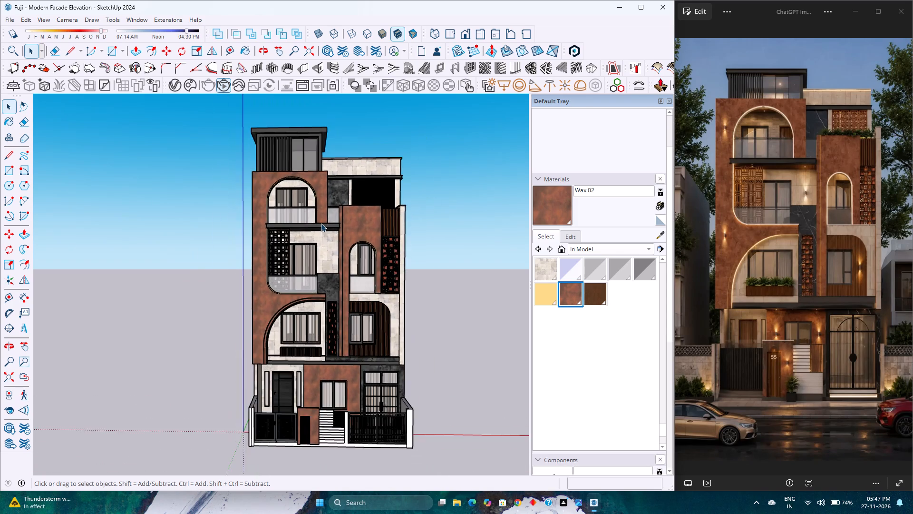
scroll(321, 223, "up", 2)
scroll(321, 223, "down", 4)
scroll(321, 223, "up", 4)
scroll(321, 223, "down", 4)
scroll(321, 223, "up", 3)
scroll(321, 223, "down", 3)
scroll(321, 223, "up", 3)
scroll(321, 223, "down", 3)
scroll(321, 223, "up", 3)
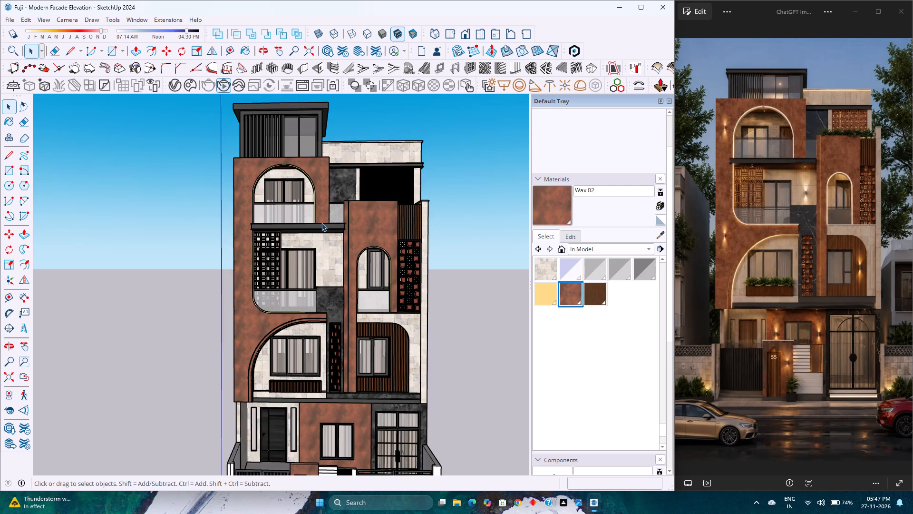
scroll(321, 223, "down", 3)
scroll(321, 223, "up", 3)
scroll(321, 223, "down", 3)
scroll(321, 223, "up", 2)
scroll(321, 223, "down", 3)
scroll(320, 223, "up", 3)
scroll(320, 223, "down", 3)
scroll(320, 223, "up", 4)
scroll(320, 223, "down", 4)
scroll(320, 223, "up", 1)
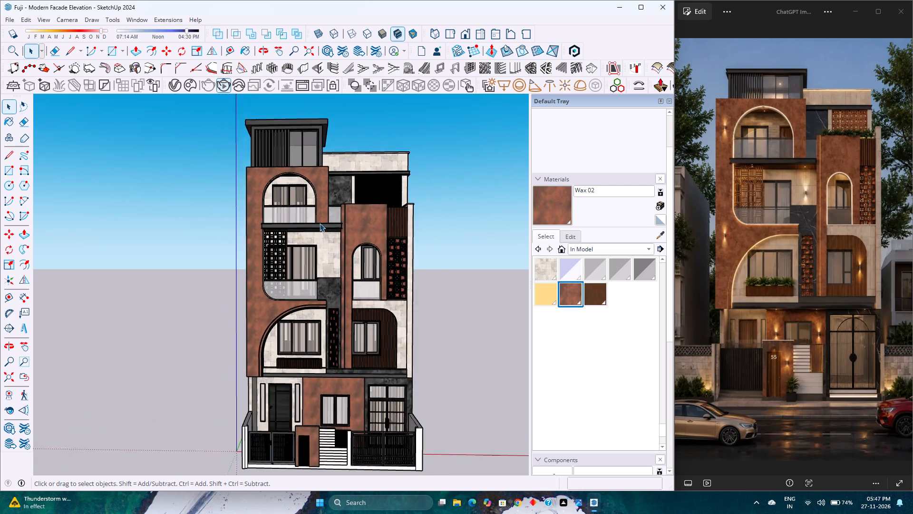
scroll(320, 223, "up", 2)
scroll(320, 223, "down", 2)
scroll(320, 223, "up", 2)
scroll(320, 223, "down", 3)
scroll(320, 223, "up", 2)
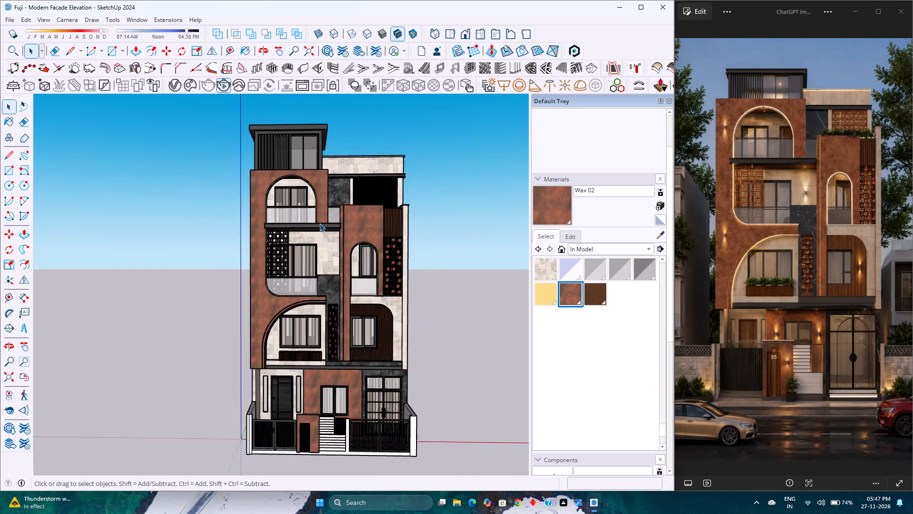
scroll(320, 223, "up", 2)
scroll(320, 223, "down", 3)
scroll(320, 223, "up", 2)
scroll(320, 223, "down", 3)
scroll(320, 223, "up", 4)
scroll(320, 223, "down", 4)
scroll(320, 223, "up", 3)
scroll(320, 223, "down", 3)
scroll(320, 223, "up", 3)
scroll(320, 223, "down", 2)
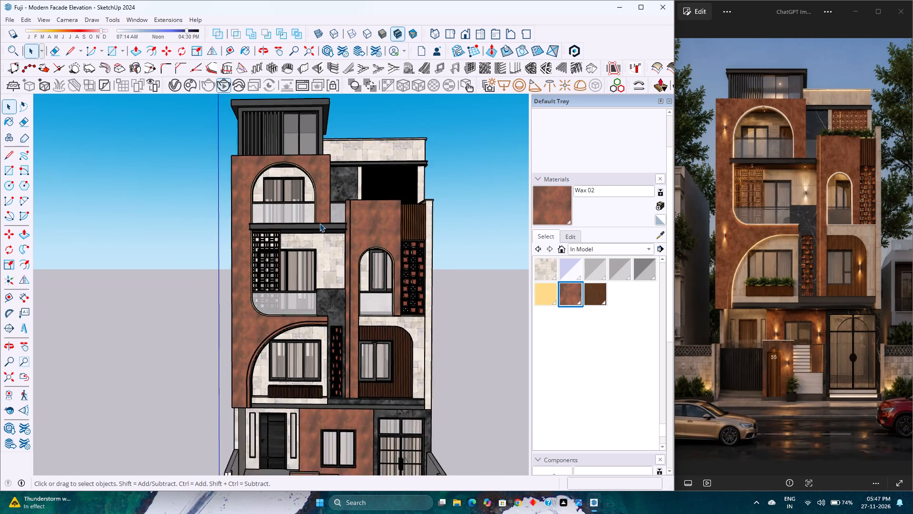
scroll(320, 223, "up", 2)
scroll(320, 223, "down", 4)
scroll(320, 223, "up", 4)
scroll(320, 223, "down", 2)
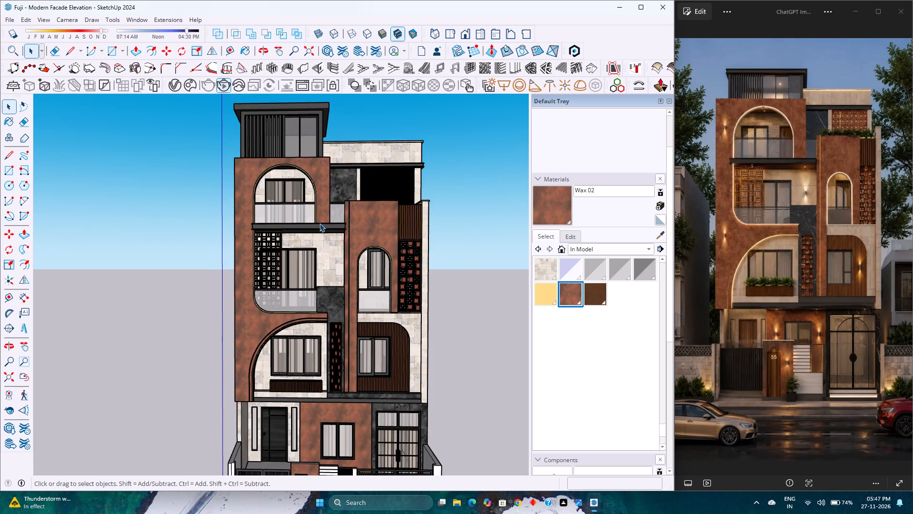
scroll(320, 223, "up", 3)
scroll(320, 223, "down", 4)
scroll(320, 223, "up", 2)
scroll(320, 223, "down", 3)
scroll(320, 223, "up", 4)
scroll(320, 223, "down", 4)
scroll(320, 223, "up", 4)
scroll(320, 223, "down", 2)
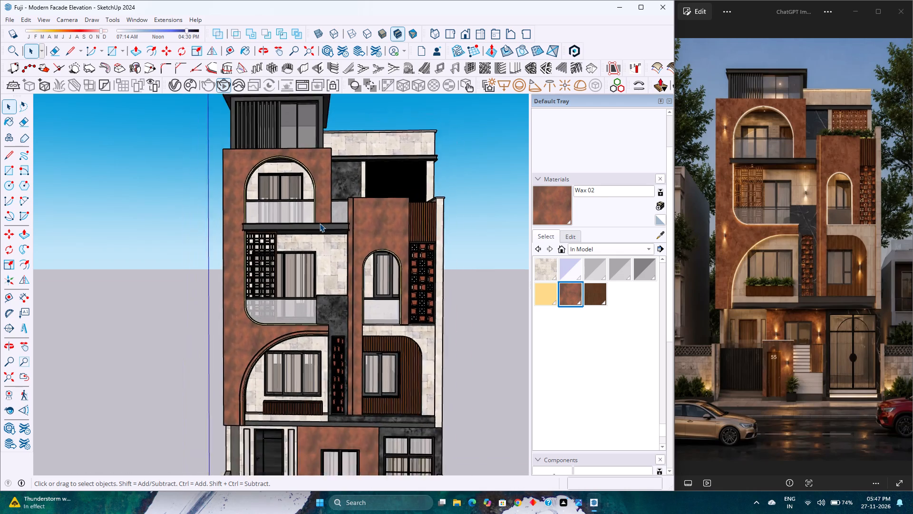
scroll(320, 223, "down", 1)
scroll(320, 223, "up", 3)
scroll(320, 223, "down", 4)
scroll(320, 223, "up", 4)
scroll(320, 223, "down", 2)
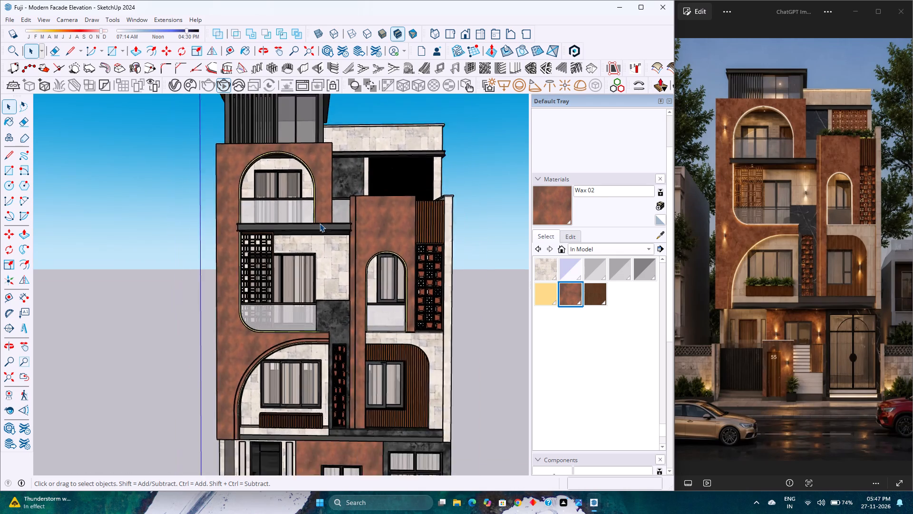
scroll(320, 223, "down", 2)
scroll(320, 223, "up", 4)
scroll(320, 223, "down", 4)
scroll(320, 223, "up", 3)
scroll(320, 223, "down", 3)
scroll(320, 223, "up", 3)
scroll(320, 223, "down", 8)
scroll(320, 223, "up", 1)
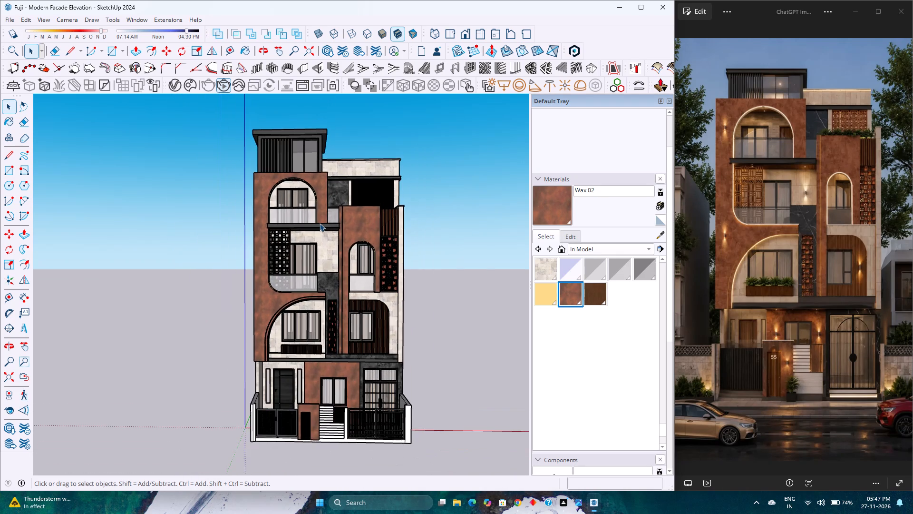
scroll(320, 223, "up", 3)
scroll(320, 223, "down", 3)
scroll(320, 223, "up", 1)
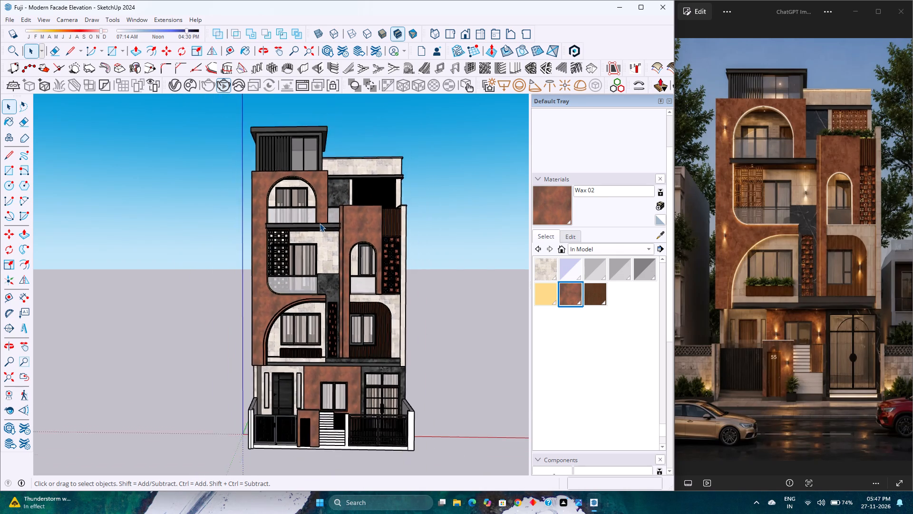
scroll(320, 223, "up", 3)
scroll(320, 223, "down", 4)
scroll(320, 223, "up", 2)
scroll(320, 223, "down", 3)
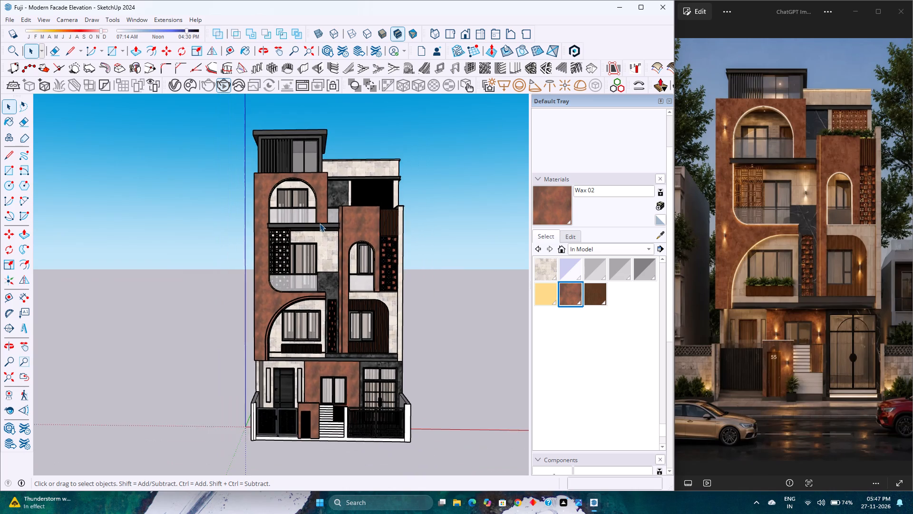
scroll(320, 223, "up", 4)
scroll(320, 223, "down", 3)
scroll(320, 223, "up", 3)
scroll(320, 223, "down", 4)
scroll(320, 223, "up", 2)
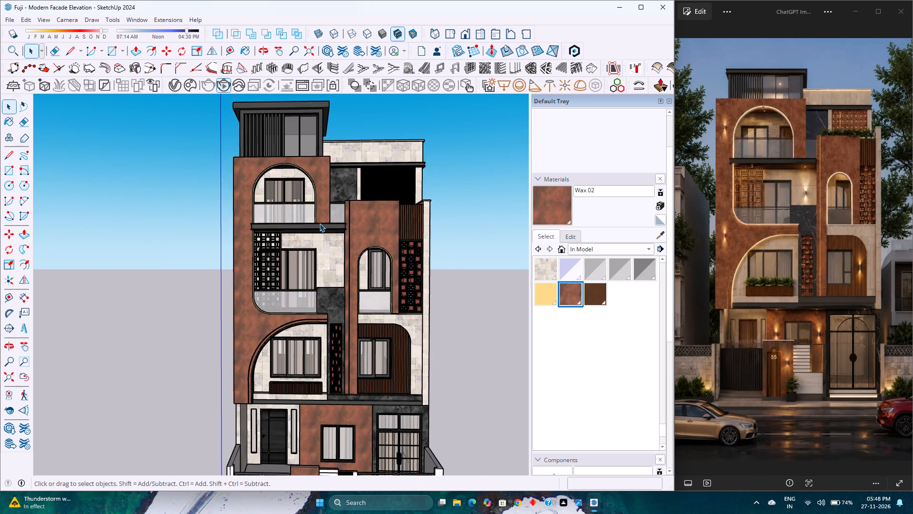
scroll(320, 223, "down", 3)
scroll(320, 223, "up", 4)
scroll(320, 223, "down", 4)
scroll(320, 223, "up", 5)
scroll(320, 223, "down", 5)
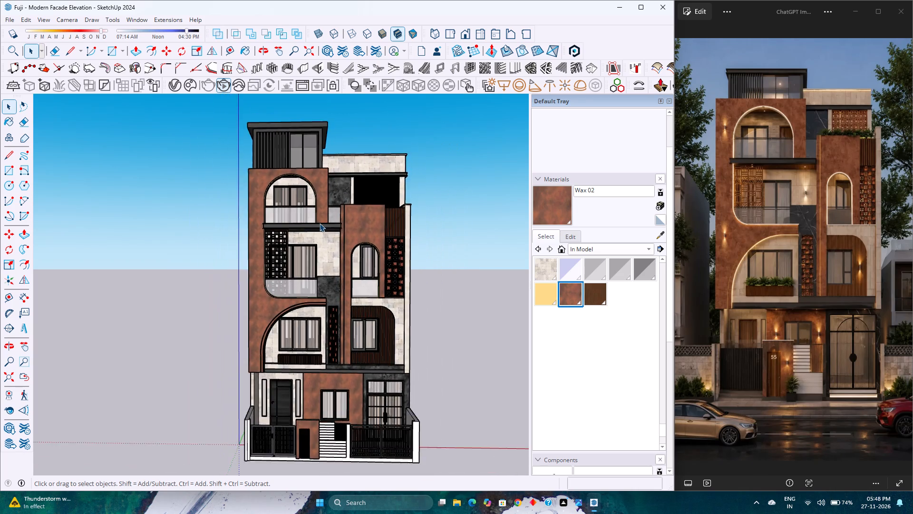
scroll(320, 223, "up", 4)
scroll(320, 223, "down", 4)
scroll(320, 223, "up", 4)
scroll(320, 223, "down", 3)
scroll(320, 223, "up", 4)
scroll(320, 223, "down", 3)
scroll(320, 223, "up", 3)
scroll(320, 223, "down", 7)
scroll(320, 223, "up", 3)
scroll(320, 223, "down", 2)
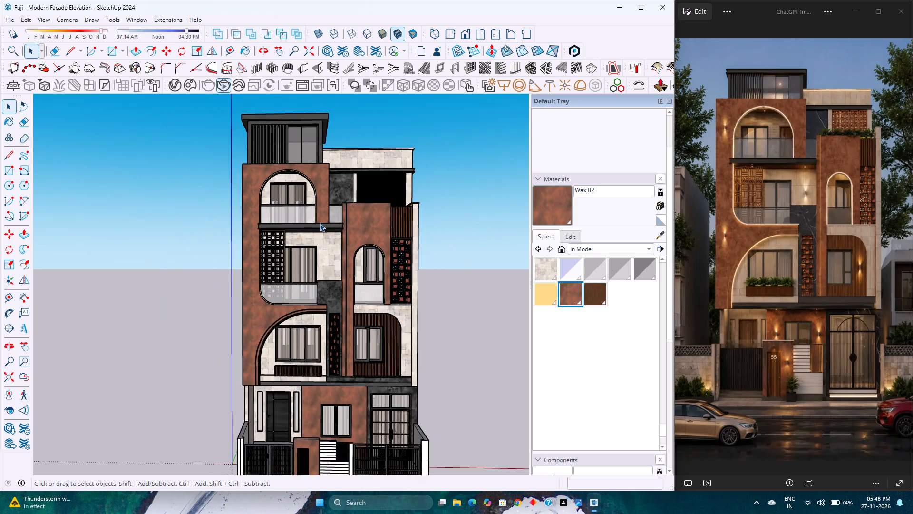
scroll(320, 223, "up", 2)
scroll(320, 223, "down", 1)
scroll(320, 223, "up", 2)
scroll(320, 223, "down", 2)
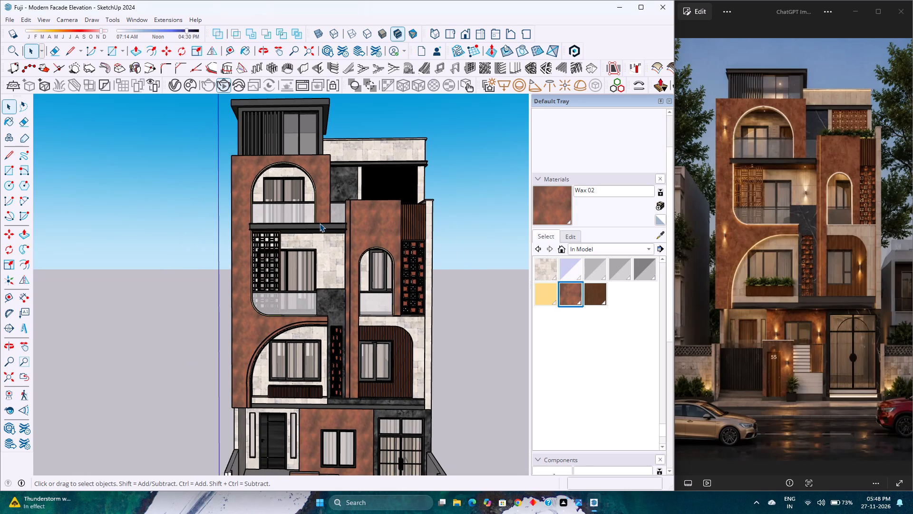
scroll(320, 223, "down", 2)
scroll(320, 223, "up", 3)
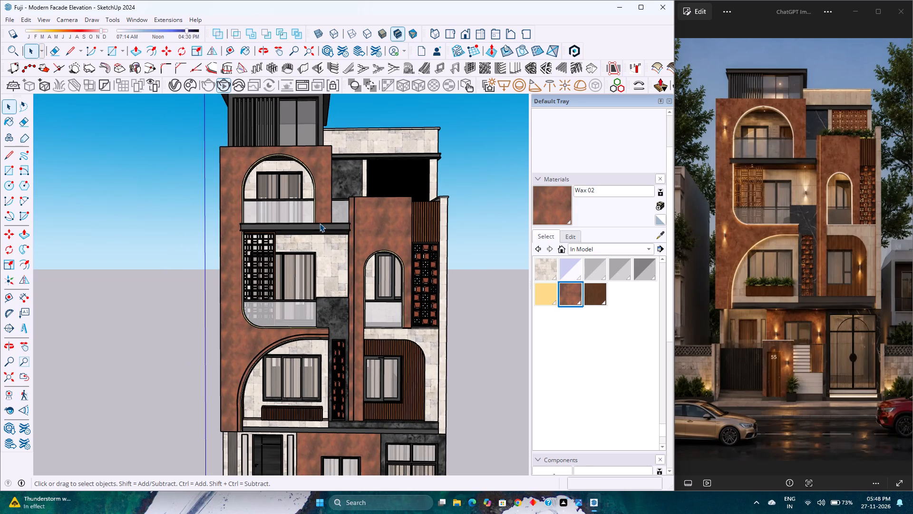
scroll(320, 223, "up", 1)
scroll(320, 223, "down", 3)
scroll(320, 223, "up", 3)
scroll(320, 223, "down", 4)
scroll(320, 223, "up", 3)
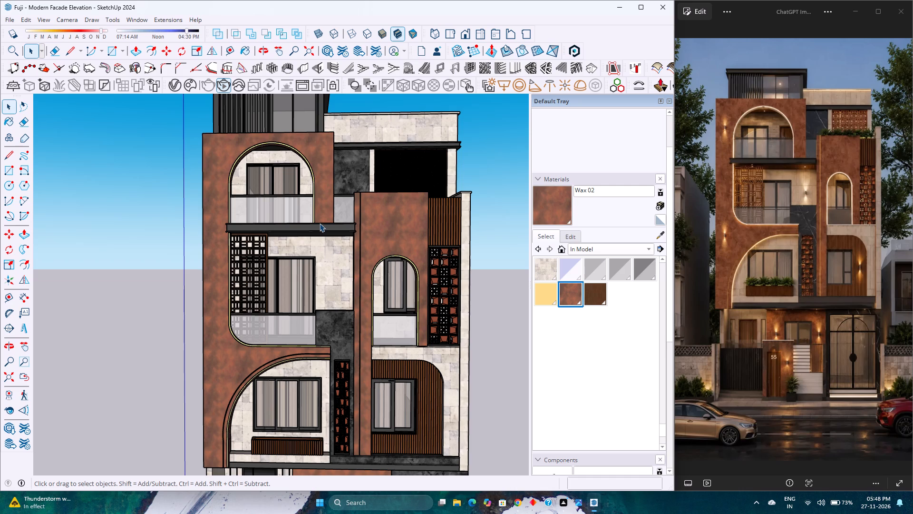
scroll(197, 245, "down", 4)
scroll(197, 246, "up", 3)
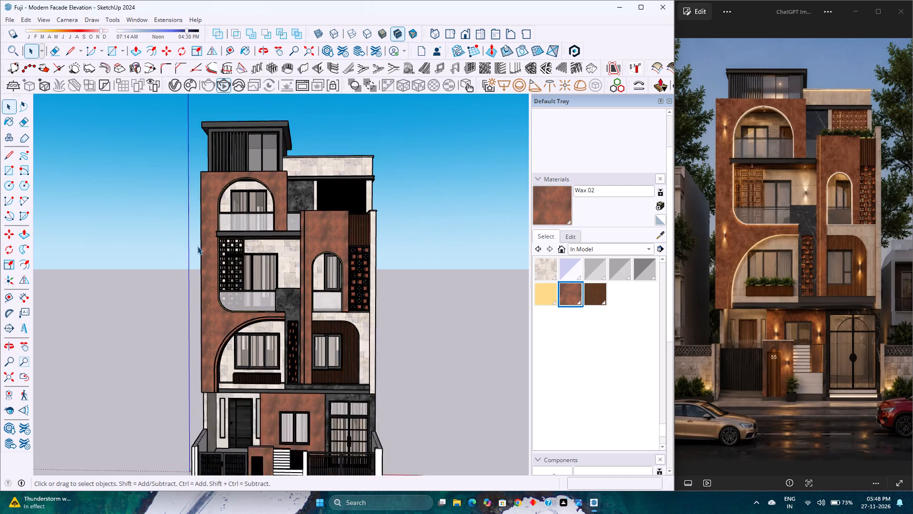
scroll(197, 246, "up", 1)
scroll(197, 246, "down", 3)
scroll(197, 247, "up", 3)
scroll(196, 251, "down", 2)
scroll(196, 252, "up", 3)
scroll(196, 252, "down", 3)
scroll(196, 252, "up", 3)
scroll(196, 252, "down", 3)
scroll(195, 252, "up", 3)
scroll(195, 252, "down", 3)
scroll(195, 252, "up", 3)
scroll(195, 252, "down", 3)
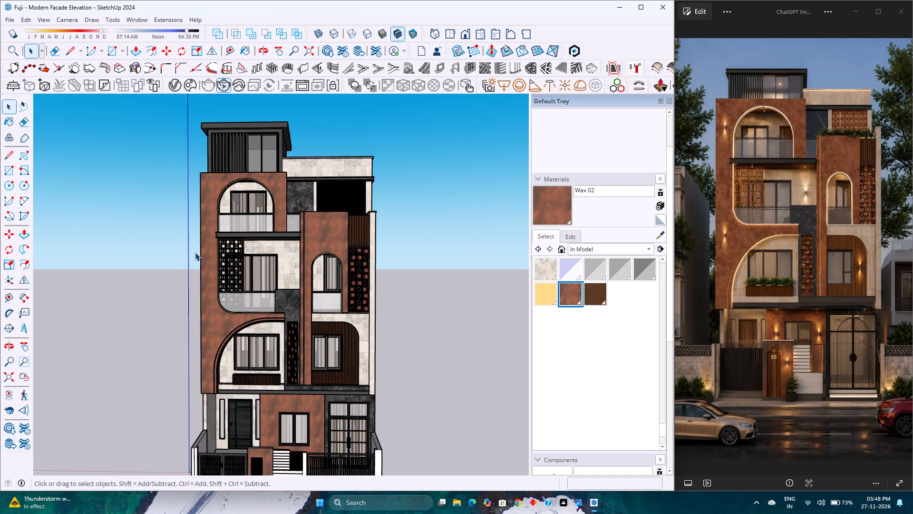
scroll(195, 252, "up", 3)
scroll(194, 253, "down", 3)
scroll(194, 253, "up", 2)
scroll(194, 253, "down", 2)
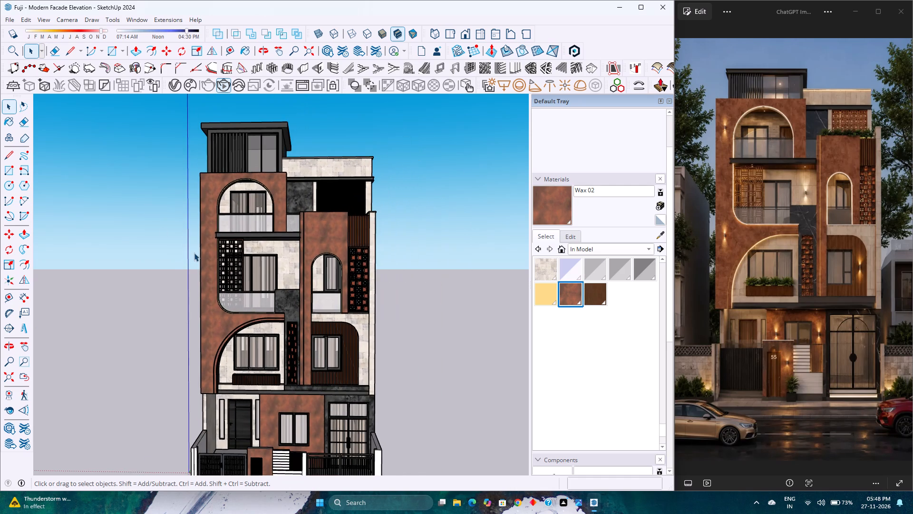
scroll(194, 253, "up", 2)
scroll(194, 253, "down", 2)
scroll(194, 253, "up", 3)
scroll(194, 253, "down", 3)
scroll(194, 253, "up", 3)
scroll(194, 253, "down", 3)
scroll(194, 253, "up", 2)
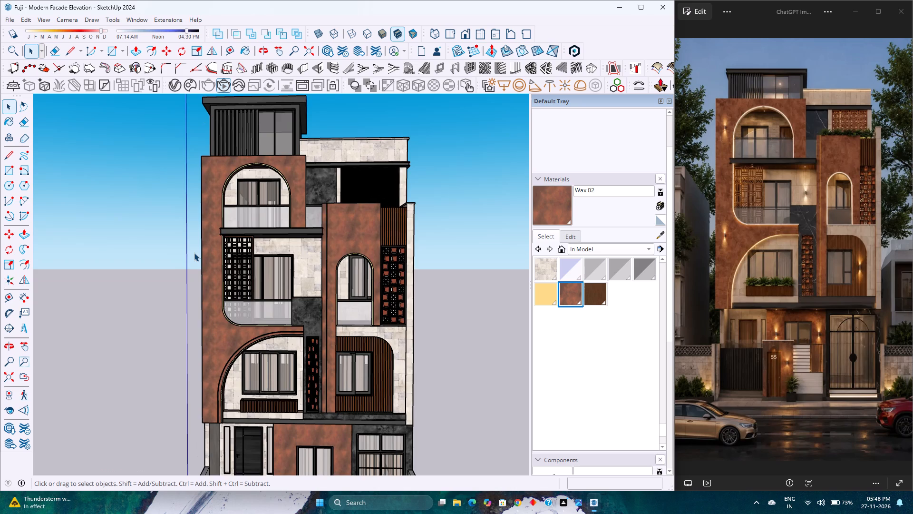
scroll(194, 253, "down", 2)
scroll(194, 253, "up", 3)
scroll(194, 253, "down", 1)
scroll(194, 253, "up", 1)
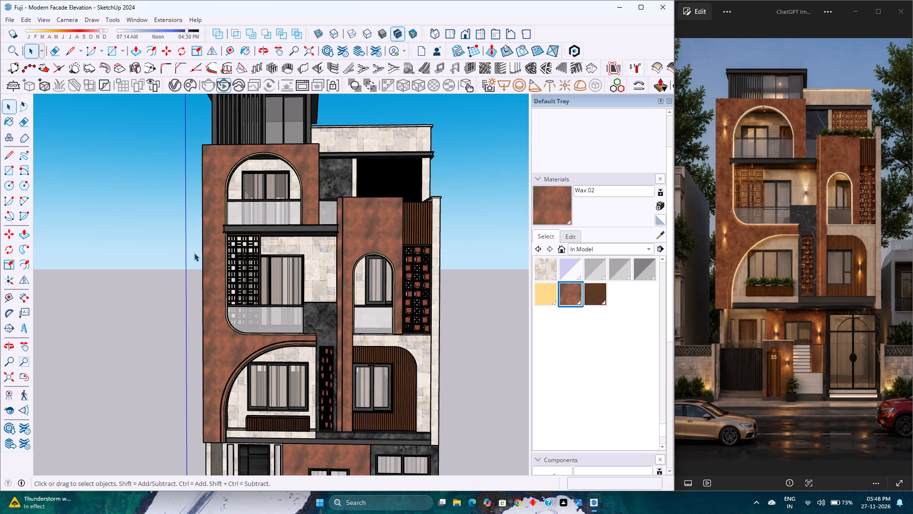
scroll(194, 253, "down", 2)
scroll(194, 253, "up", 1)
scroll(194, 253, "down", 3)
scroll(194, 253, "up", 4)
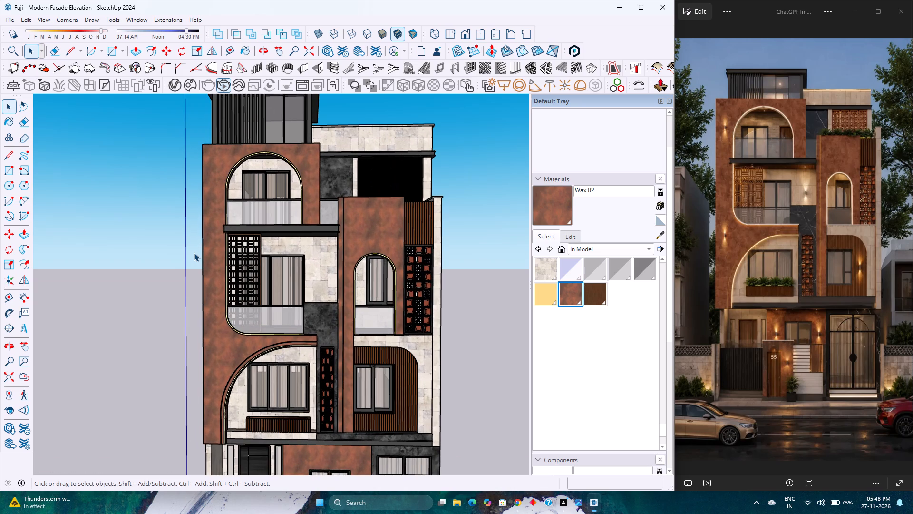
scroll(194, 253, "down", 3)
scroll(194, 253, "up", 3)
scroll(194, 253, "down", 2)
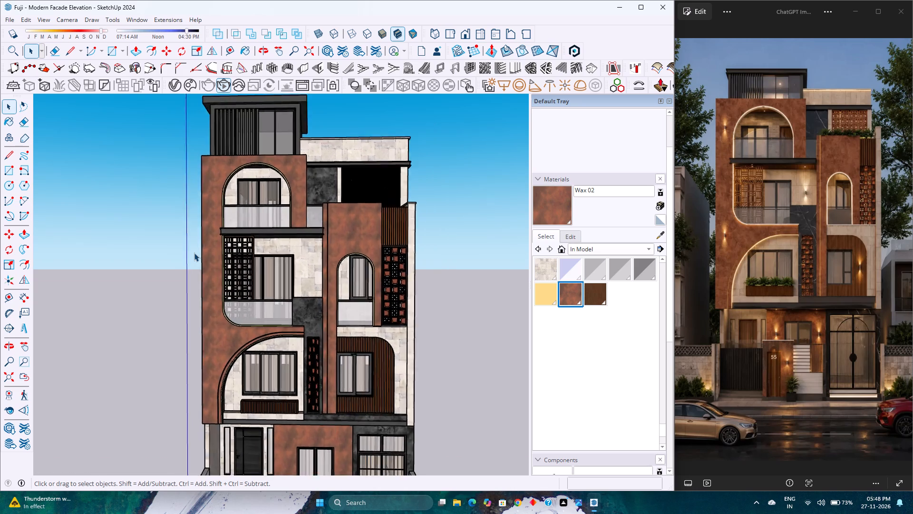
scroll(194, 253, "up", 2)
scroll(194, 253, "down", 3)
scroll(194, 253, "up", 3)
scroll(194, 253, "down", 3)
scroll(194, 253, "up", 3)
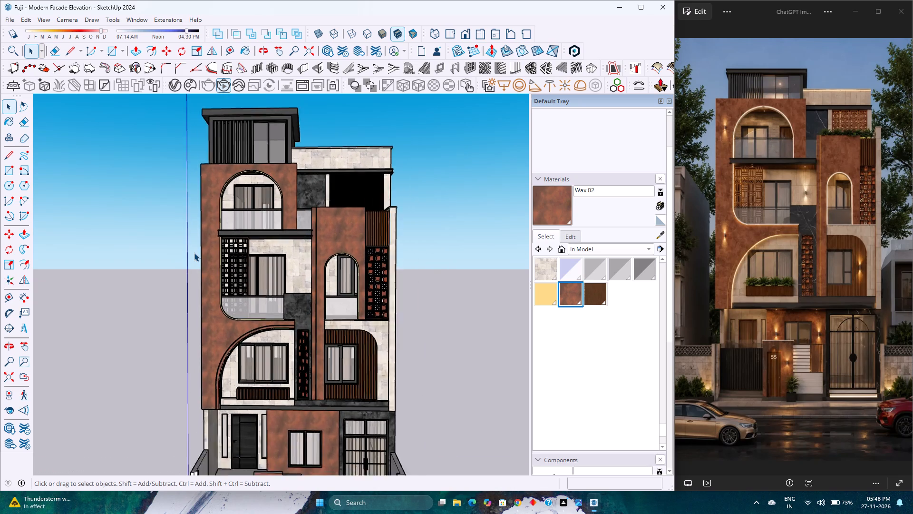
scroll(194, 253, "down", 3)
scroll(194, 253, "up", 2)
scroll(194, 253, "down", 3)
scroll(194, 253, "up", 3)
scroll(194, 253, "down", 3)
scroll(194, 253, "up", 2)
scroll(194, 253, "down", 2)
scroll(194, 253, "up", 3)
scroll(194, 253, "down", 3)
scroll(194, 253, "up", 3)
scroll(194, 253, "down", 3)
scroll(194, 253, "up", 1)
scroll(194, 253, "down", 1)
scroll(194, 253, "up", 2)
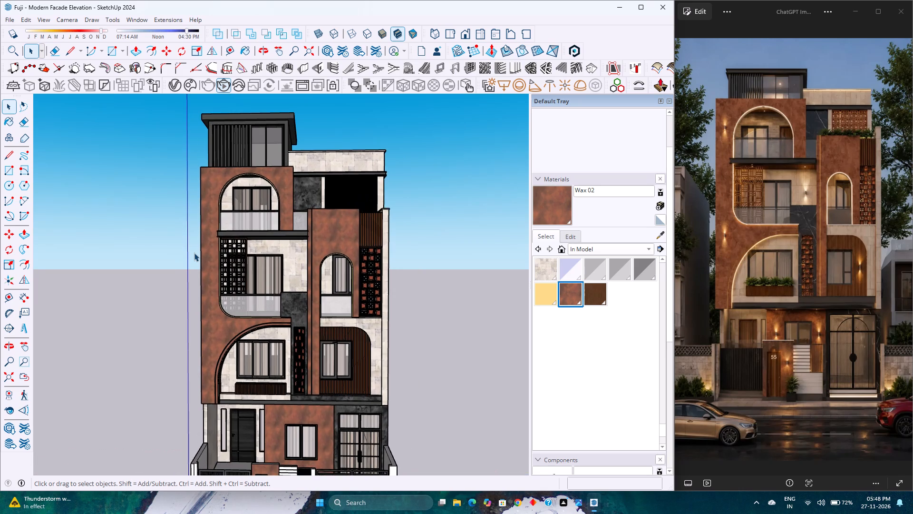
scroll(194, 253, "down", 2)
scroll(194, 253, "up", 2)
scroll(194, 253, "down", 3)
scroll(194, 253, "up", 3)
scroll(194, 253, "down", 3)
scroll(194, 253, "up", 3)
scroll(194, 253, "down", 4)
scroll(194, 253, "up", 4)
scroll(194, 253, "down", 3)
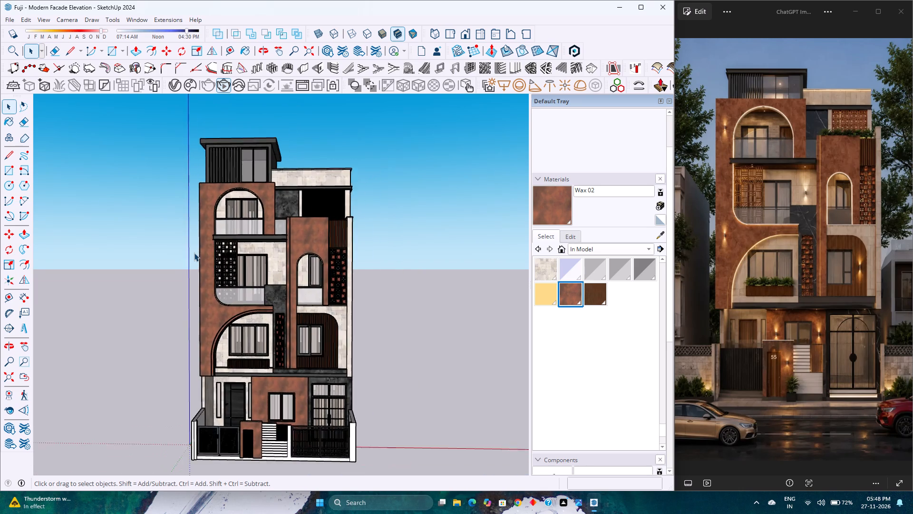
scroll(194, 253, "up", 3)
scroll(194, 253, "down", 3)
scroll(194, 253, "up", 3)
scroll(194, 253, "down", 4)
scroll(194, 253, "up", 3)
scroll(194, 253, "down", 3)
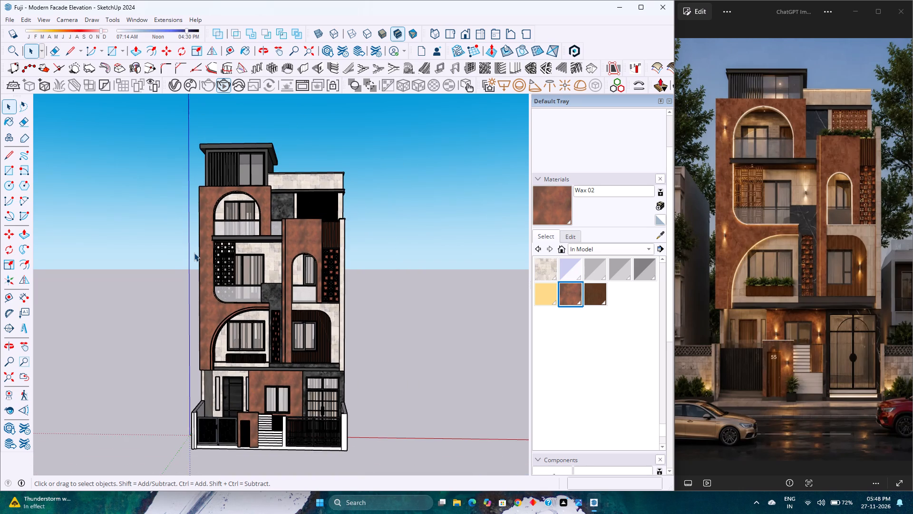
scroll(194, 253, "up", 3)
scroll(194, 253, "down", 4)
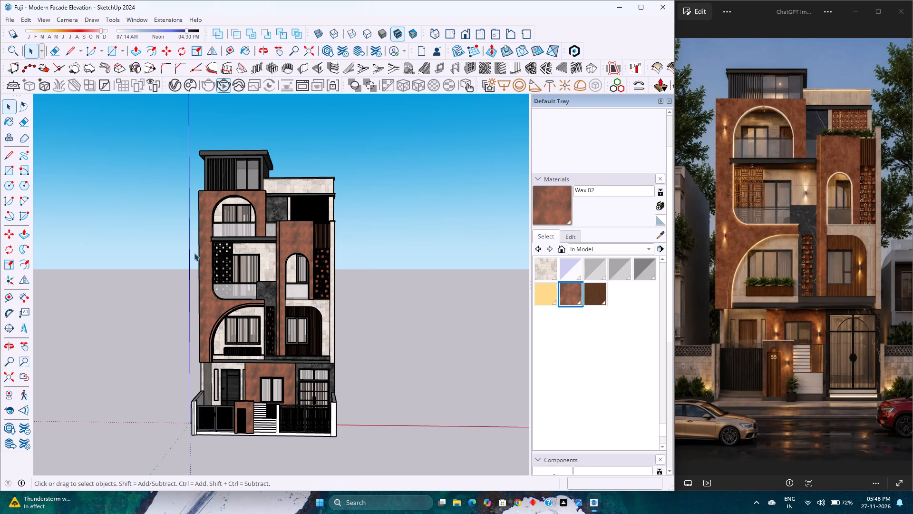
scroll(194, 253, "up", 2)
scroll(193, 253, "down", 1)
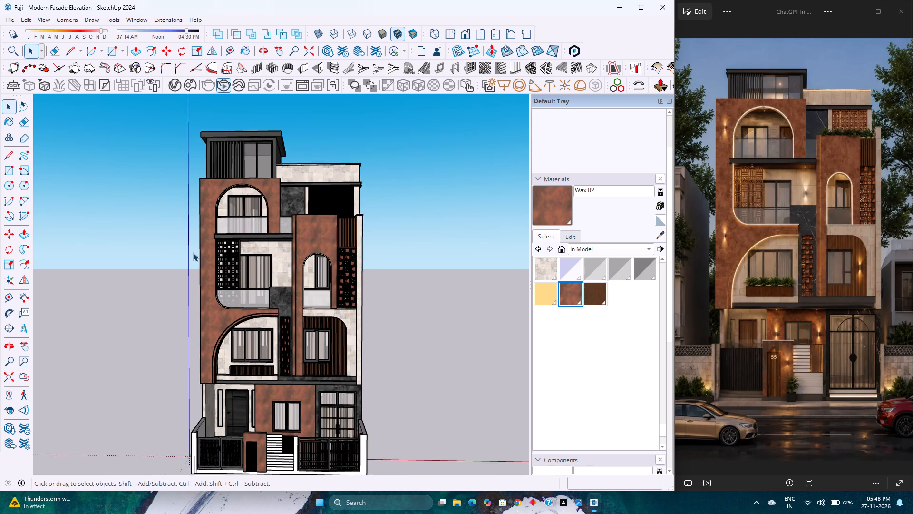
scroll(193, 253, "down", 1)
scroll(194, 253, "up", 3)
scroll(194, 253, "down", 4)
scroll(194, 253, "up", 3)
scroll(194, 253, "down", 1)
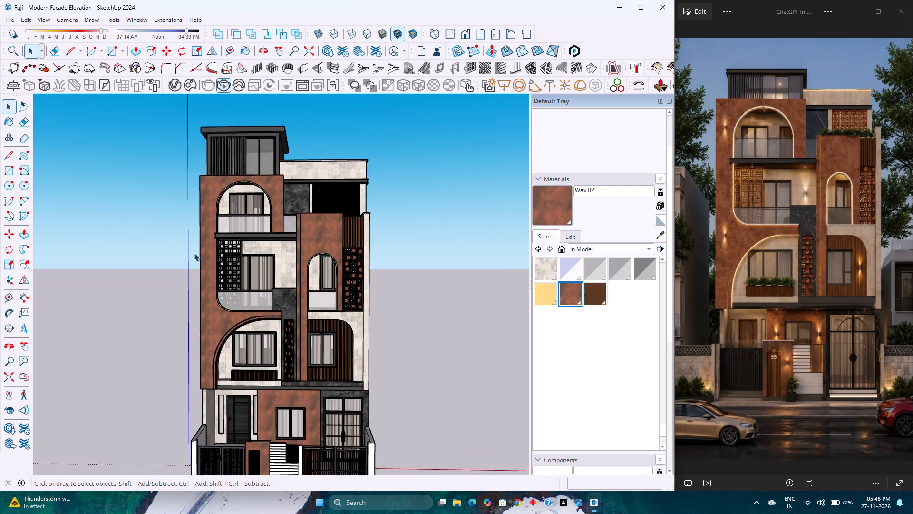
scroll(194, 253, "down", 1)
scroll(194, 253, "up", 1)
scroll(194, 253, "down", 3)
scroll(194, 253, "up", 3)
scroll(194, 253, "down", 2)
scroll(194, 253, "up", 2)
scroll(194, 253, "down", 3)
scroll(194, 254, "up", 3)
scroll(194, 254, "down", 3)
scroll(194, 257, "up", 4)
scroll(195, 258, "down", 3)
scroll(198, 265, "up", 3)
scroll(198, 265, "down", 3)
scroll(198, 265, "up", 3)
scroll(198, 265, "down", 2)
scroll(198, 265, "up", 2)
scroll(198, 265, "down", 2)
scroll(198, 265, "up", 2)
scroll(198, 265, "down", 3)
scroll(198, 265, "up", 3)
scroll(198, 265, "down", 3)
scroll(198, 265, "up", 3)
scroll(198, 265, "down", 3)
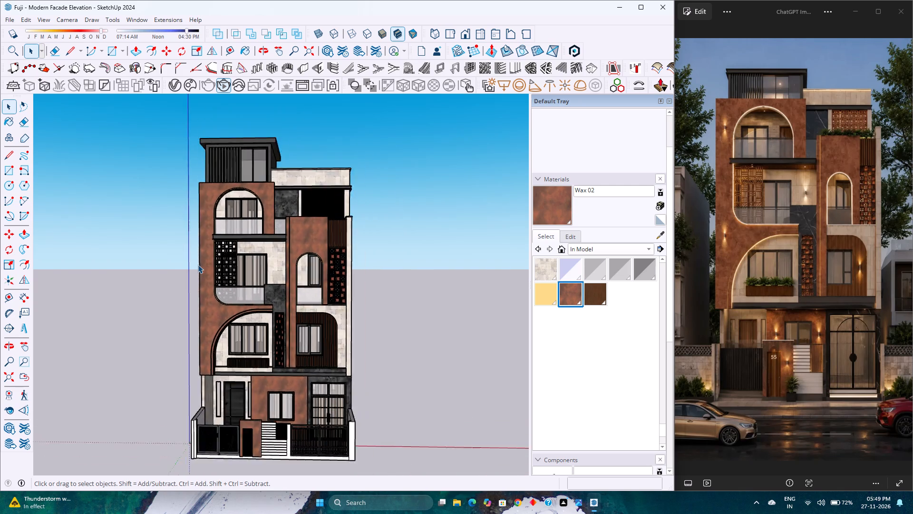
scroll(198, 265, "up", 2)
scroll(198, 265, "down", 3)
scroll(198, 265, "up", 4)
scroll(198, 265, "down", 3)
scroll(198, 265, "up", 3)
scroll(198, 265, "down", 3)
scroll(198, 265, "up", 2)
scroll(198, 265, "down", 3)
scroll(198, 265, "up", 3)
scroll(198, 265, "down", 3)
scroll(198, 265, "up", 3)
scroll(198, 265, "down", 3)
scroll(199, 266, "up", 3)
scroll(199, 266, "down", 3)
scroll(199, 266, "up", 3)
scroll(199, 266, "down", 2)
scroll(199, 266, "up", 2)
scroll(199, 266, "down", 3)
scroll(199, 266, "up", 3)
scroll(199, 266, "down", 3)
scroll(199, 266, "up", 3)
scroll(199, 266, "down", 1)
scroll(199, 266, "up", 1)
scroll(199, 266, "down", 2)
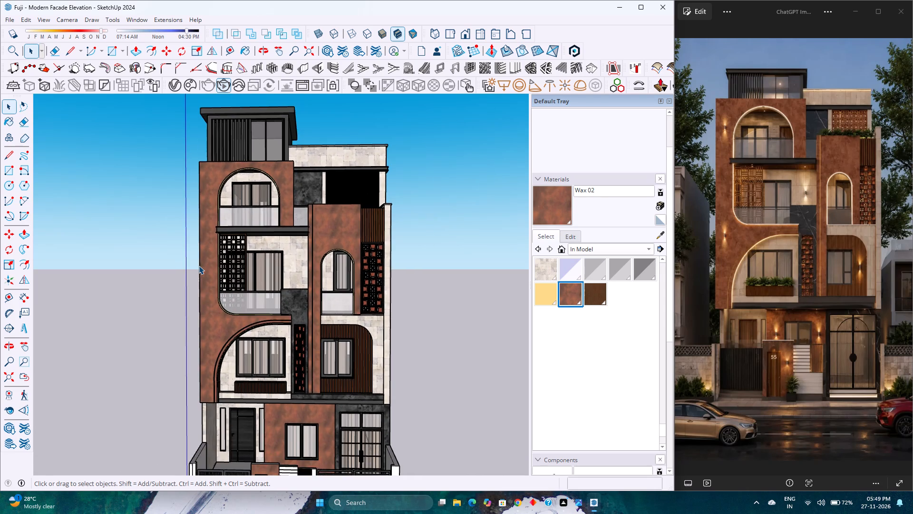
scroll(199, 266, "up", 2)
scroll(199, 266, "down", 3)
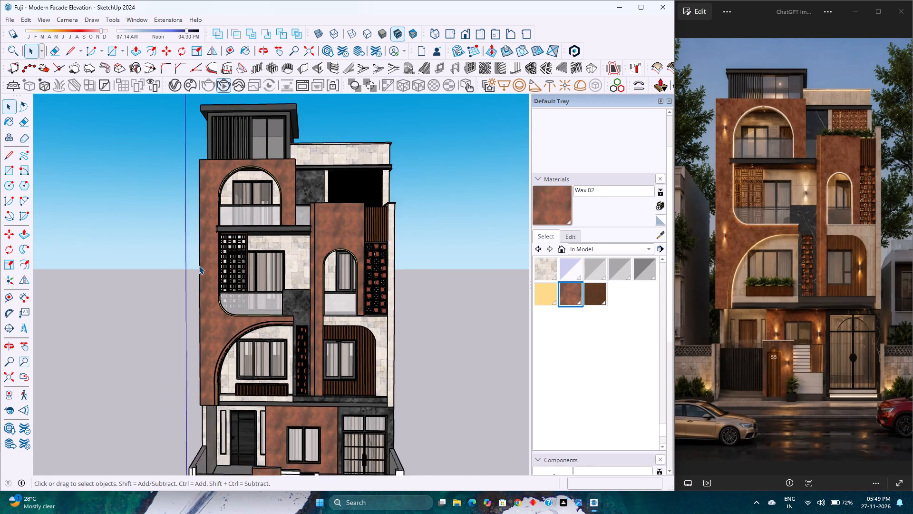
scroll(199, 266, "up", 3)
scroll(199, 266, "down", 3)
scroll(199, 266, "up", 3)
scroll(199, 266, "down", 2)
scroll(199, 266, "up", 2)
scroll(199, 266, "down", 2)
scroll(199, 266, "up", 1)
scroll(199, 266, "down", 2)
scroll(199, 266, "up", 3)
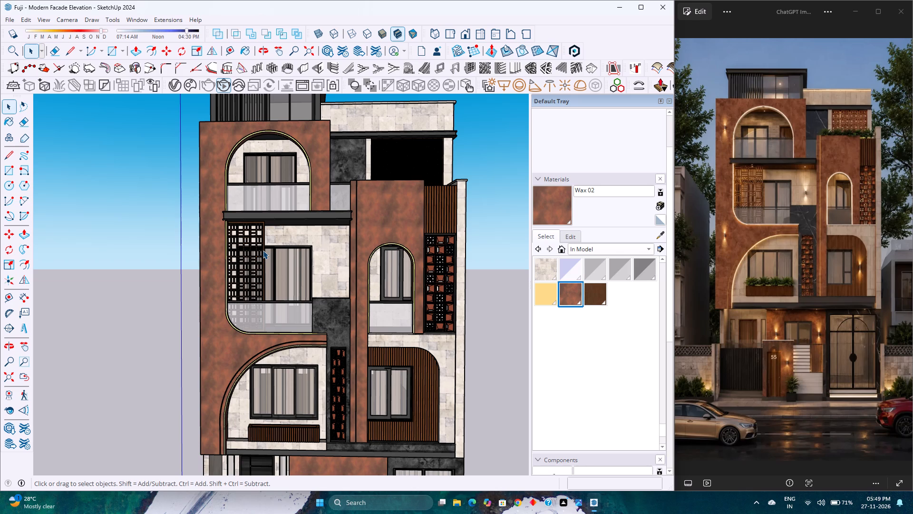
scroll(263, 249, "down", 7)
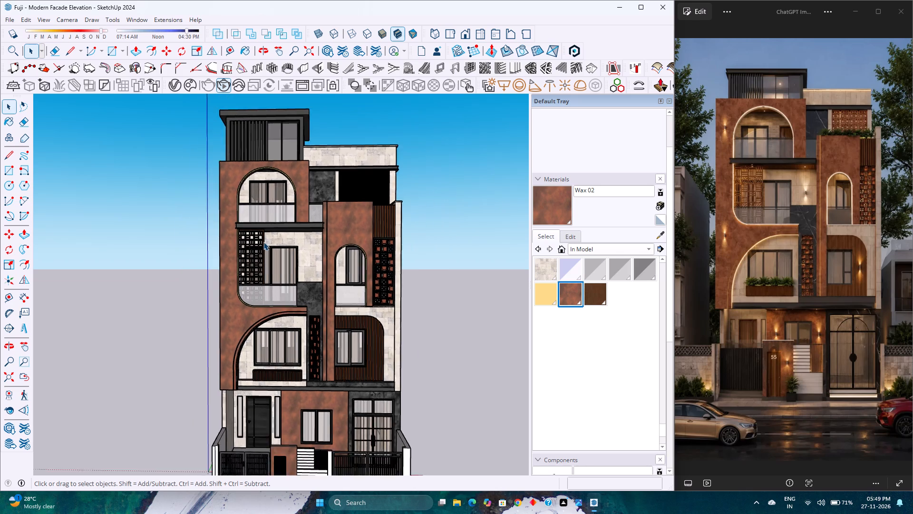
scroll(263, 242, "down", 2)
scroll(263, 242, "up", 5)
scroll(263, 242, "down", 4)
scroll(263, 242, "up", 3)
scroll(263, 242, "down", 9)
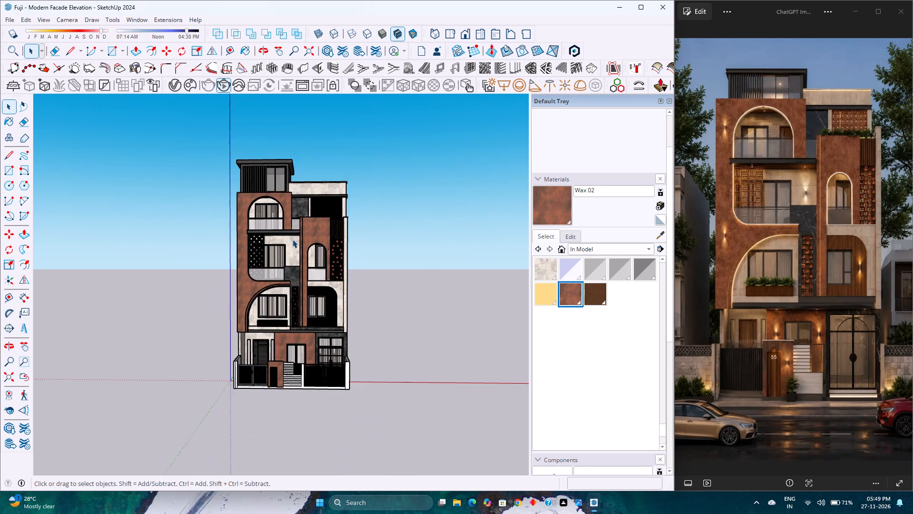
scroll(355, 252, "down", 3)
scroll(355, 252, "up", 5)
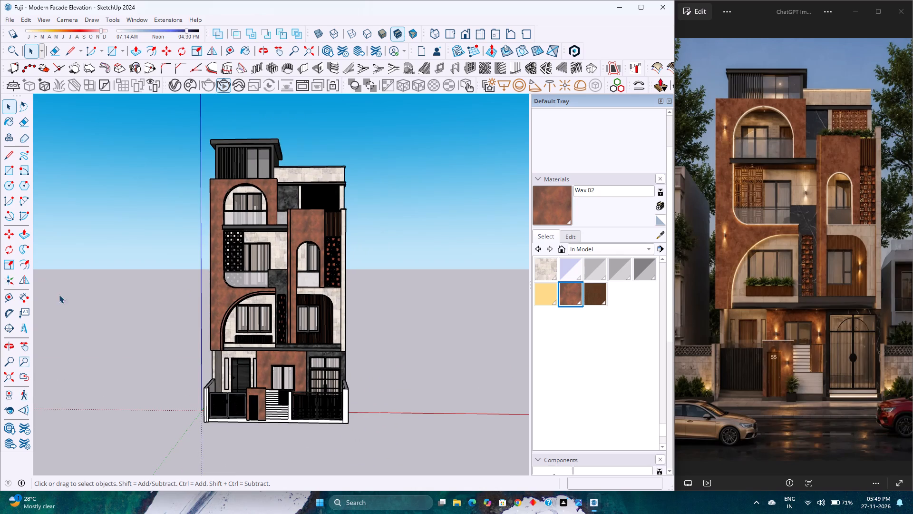
Switch to the standard Front view and fit the entire house model in the viewport.
left_click(2, 375)
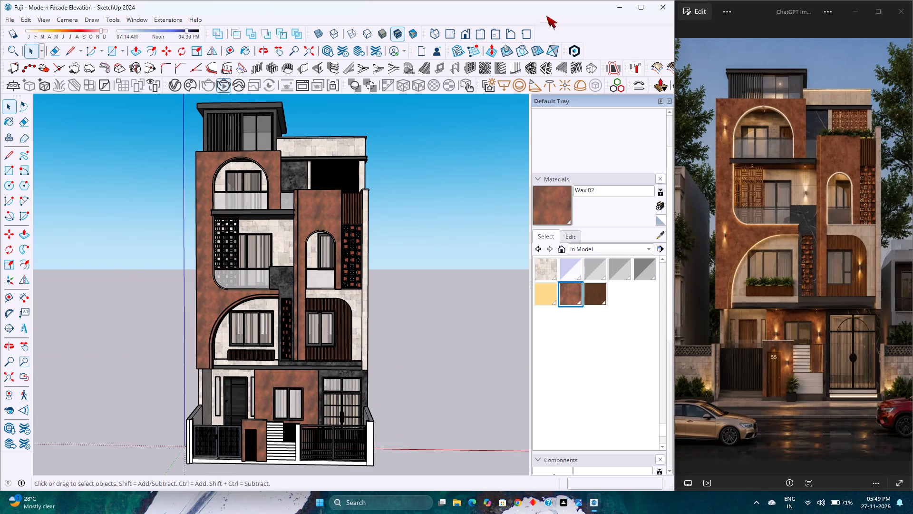
left_click(466, 37)
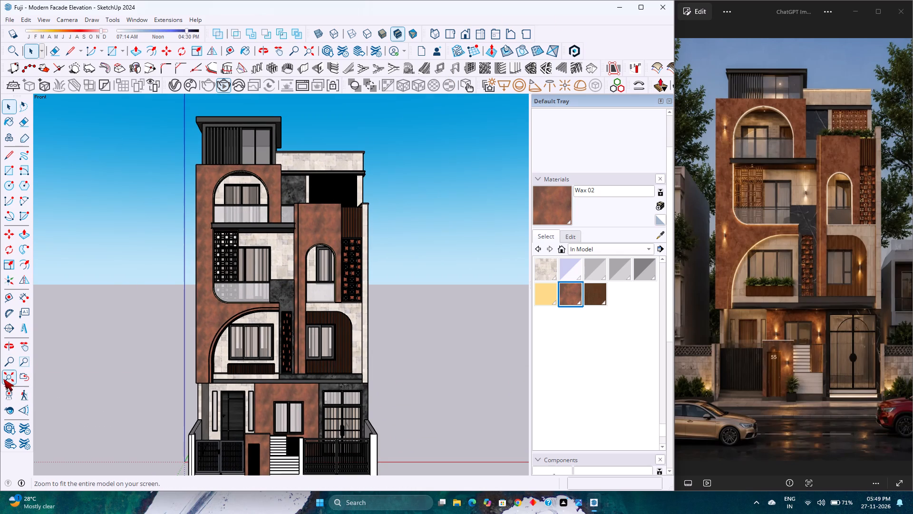
left_click(3, 379)
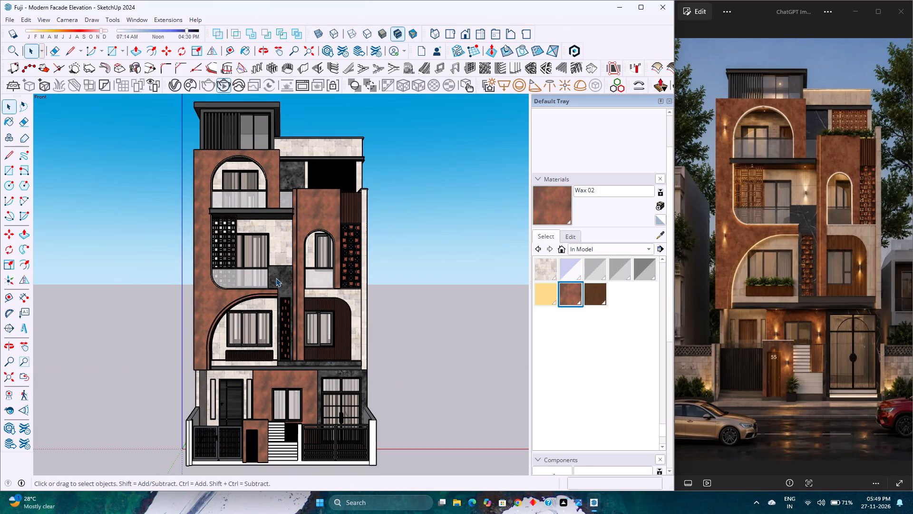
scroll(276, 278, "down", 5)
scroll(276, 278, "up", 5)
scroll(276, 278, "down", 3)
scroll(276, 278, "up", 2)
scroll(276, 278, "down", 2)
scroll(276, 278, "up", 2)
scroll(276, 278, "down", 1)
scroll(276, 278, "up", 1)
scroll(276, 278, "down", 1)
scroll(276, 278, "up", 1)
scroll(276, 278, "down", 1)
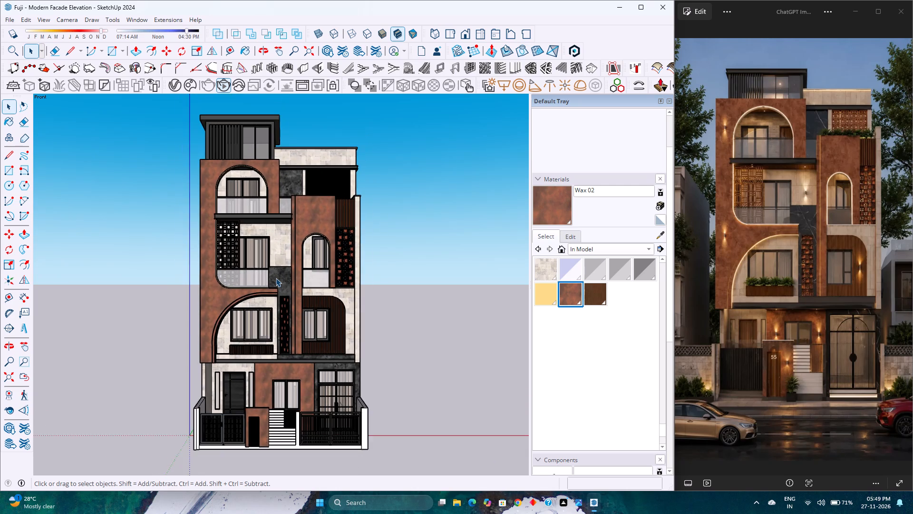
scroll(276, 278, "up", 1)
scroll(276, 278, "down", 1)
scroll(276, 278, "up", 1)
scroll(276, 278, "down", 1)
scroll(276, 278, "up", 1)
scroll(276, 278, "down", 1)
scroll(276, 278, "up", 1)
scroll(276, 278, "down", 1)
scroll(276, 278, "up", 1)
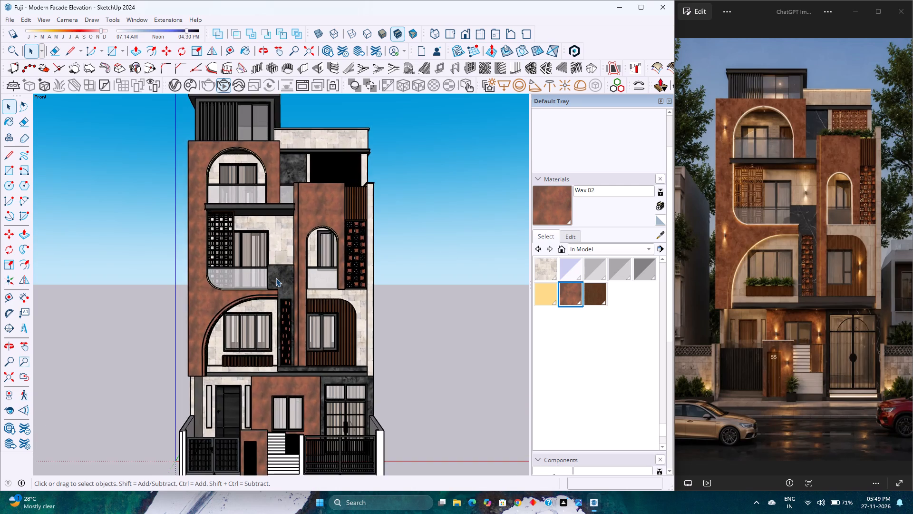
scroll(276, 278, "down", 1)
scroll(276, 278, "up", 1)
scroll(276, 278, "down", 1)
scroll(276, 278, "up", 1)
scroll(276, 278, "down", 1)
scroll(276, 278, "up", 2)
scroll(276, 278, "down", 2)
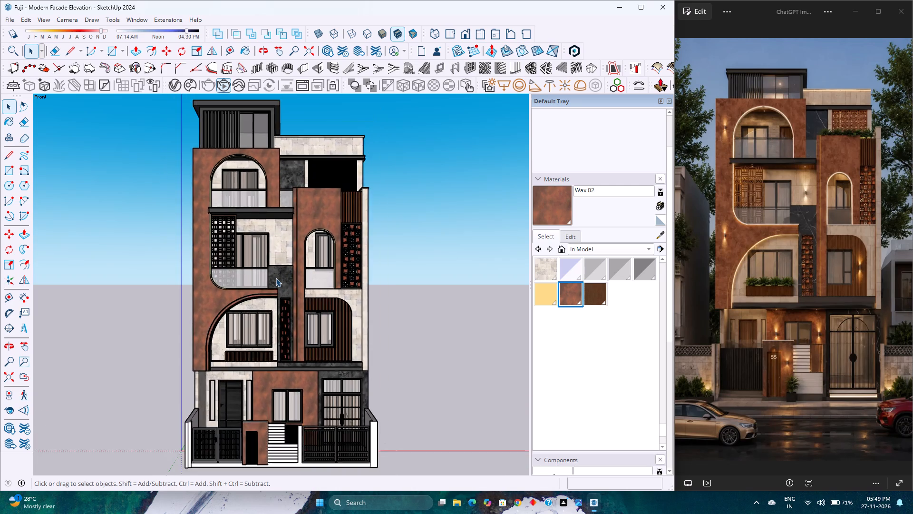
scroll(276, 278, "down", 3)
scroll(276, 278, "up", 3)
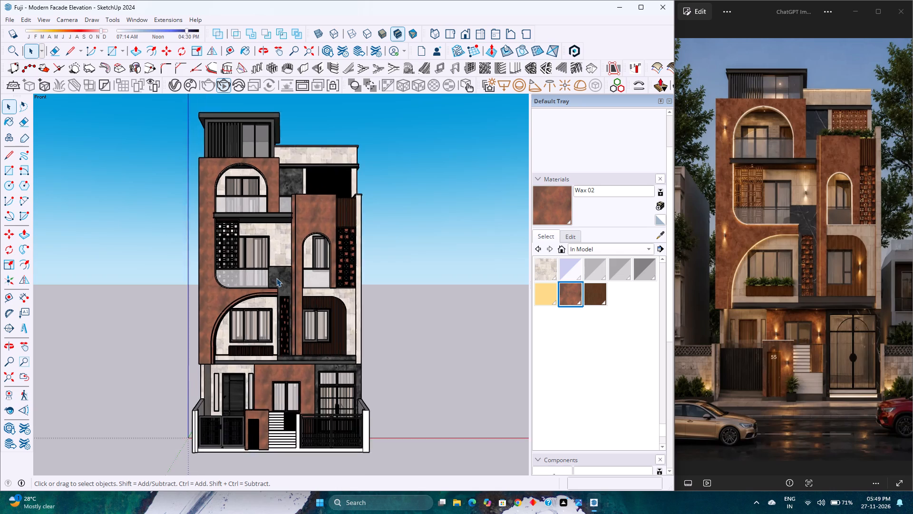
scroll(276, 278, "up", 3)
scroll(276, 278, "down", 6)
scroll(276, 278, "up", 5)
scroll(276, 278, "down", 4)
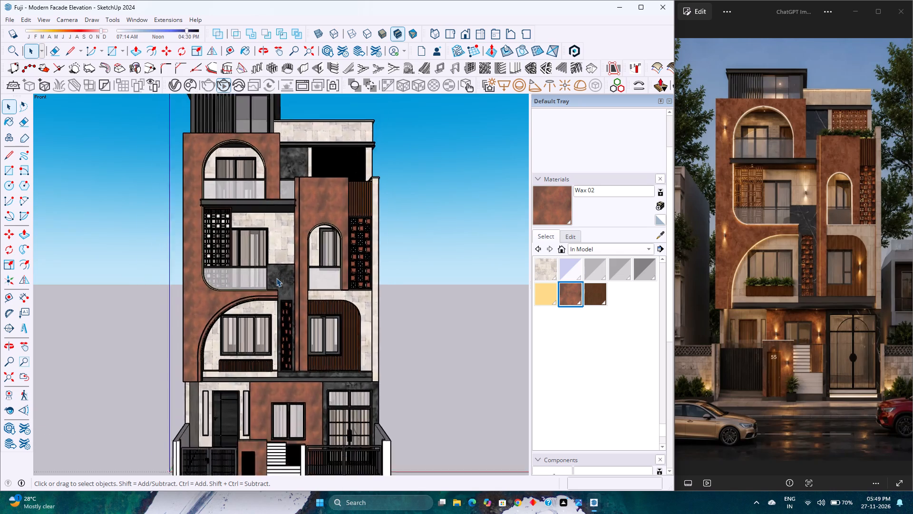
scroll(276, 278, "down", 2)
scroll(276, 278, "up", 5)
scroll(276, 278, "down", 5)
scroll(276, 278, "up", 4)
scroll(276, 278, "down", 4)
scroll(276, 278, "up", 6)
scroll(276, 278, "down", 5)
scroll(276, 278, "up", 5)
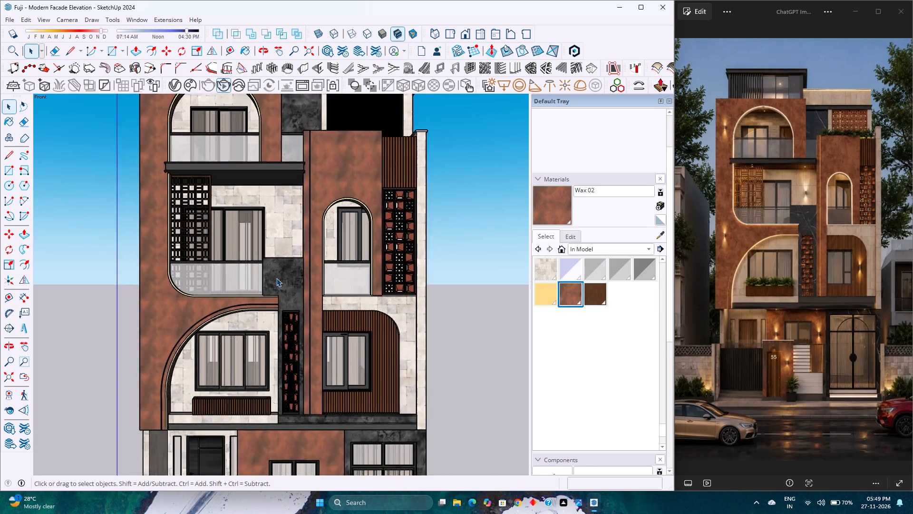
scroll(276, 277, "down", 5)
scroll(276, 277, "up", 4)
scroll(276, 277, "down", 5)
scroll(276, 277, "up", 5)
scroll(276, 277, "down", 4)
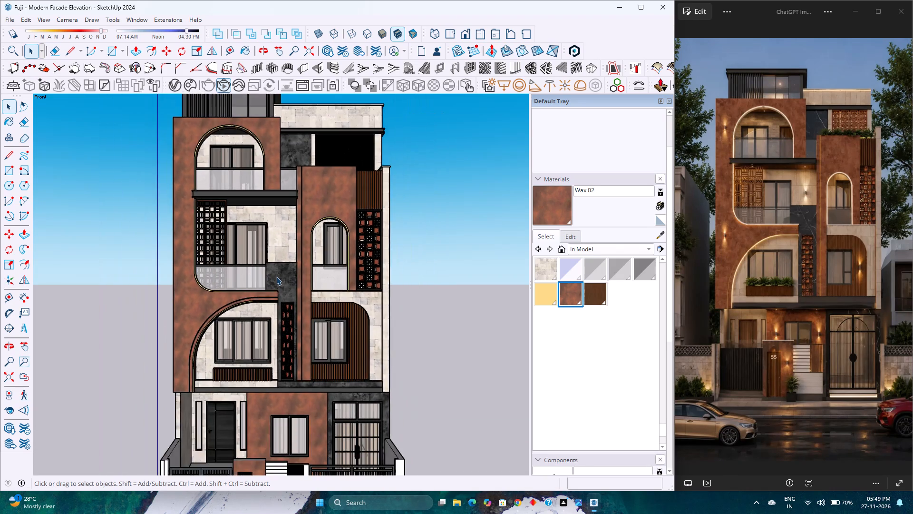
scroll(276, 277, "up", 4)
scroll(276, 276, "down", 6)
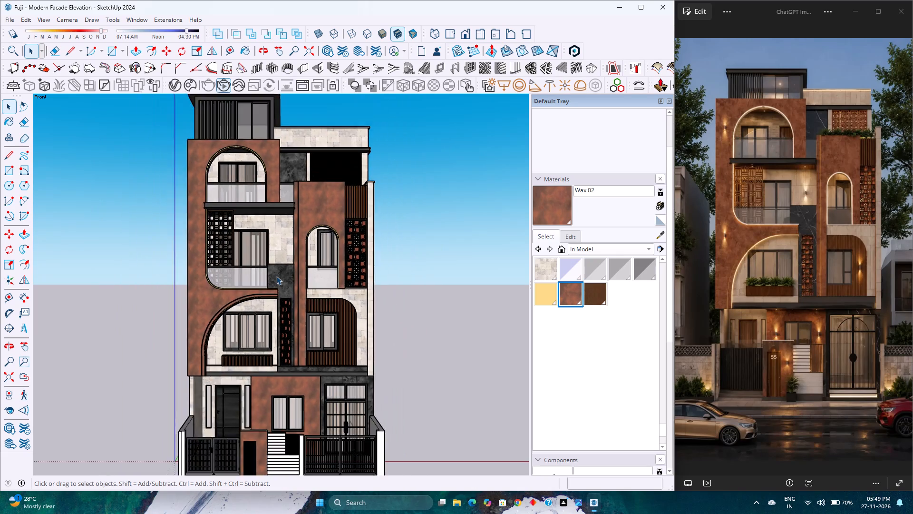
Examine the facade's middle floors up close in the Front view, including the arched openings, lattice screens, windows and wall finishes.
scroll(276, 276, "up", 5)
scroll(276, 275, "down", 3)
scroll(276, 275, "up", 3)
scroll(276, 275, "down", 3)
scroll(276, 275, "up", 3)
scroll(276, 275, "down", 3)
scroll(276, 275, "up", 3)
scroll(276, 275, "down", 4)
scroll(276, 275, "up", 3)
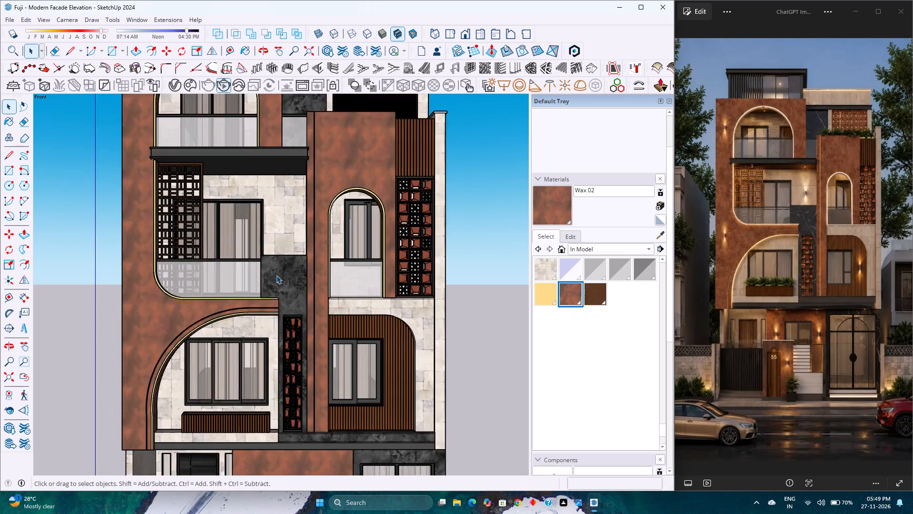
scroll(276, 275, "down", 3)
scroll(276, 275, "up", 3)
scroll(276, 275, "down", 2)
scroll(276, 275, "up", 3)
scroll(276, 275, "down", 3)
scroll(276, 275, "up", 3)
scroll(276, 275, "down", 3)
scroll(276, 275, "up", 3)
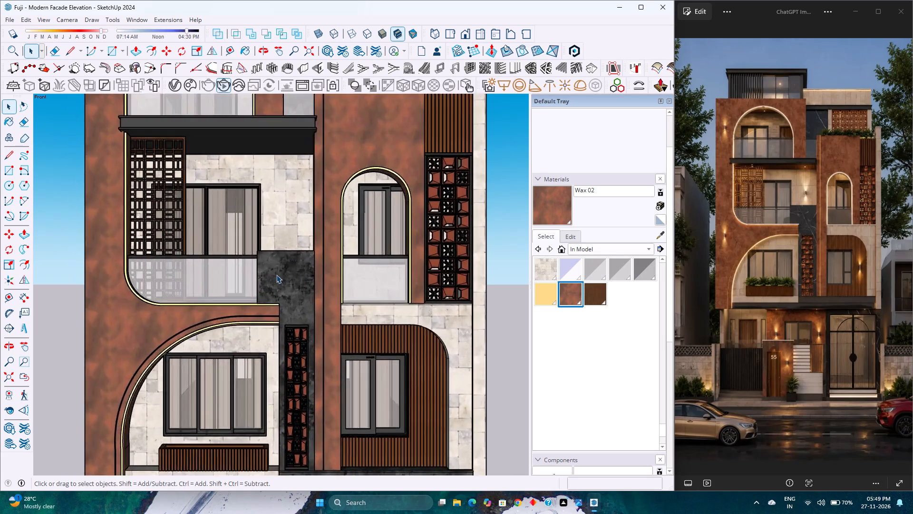
scroll(276, 275, "down", 3)
scroll(276, 275, "up", 3)
scroll(276, 275, "down", 3)
scroll(276, 275, "up", 3)
scroll(276, 275, "down", 2)
scroll(276, 275, "up", 4)
scroll(276, 275, "down", 4)
scroll(276, 275, "up", 3)
scroll(276, 275, "down", 3)
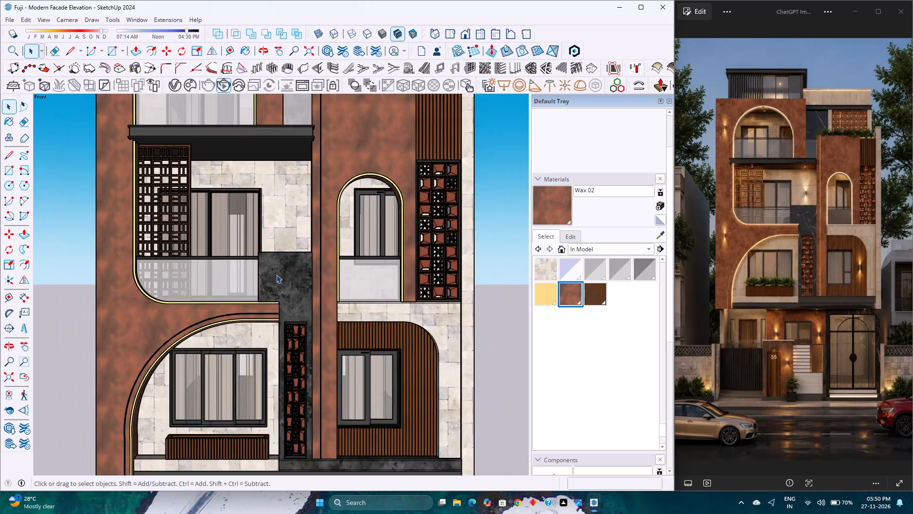
scroll(276, 275, "up", 3)
scroll(276, 275, "down", 2)
scroll(276, 275, "up", 3)
scroll(276, 275, "down", 2)
scroll(275, 275, "up", 3)
scroll(275, 275, "down", 7)
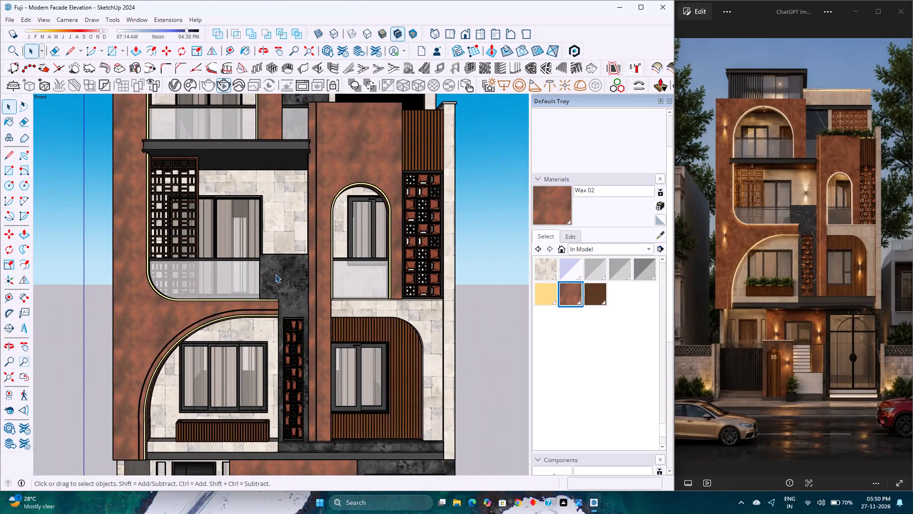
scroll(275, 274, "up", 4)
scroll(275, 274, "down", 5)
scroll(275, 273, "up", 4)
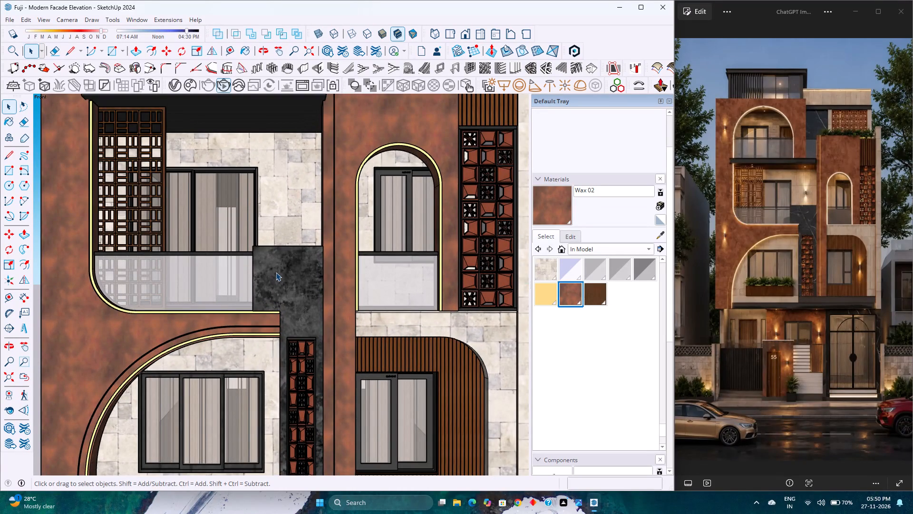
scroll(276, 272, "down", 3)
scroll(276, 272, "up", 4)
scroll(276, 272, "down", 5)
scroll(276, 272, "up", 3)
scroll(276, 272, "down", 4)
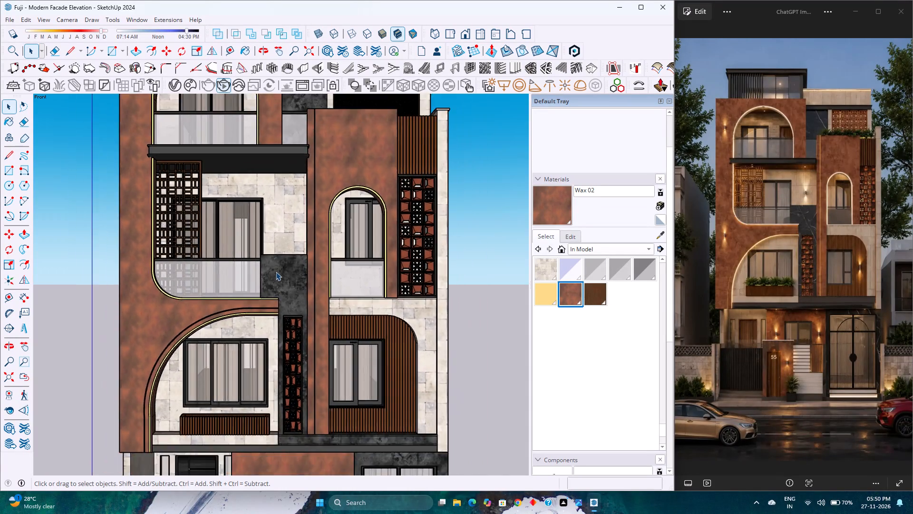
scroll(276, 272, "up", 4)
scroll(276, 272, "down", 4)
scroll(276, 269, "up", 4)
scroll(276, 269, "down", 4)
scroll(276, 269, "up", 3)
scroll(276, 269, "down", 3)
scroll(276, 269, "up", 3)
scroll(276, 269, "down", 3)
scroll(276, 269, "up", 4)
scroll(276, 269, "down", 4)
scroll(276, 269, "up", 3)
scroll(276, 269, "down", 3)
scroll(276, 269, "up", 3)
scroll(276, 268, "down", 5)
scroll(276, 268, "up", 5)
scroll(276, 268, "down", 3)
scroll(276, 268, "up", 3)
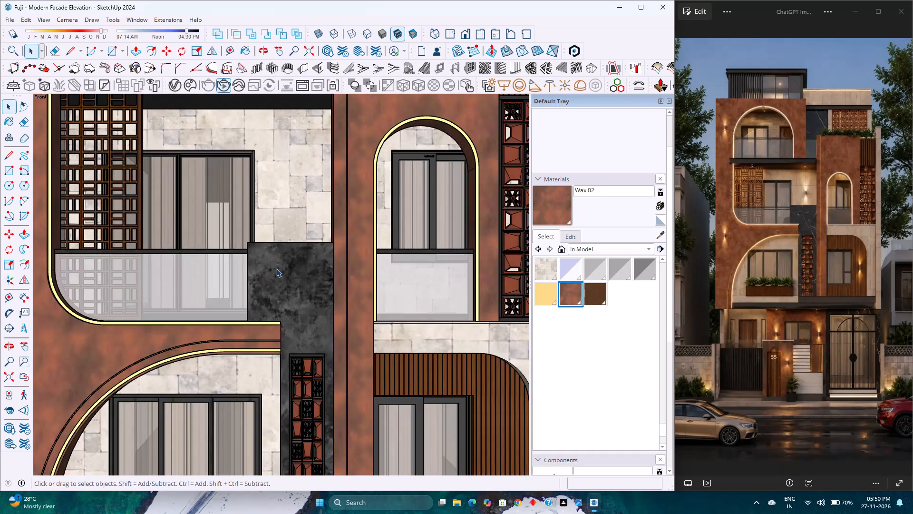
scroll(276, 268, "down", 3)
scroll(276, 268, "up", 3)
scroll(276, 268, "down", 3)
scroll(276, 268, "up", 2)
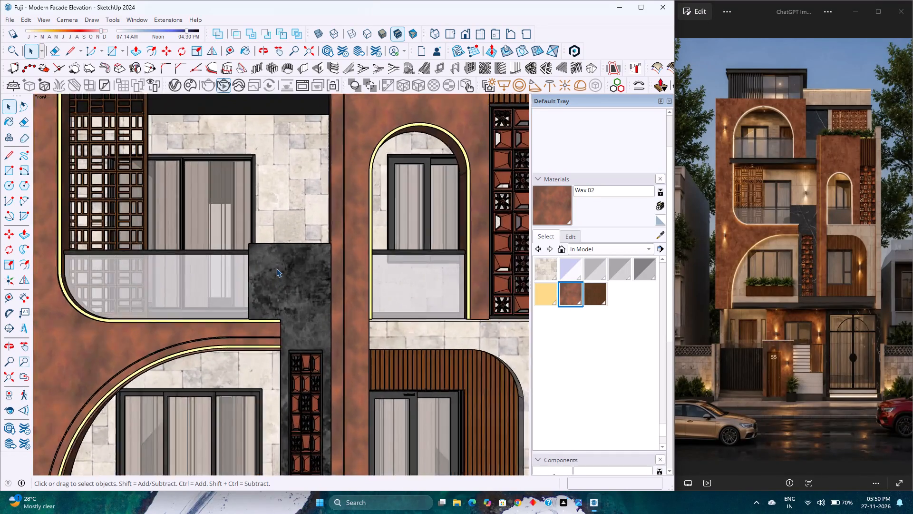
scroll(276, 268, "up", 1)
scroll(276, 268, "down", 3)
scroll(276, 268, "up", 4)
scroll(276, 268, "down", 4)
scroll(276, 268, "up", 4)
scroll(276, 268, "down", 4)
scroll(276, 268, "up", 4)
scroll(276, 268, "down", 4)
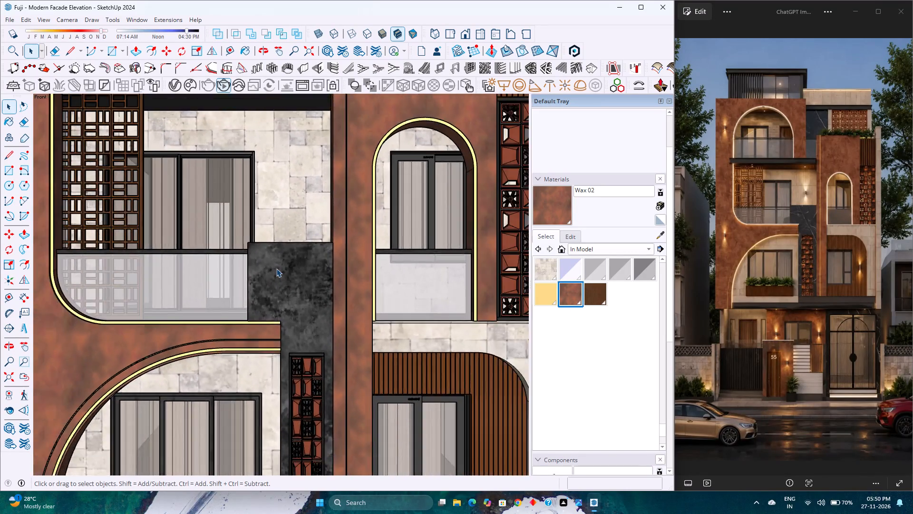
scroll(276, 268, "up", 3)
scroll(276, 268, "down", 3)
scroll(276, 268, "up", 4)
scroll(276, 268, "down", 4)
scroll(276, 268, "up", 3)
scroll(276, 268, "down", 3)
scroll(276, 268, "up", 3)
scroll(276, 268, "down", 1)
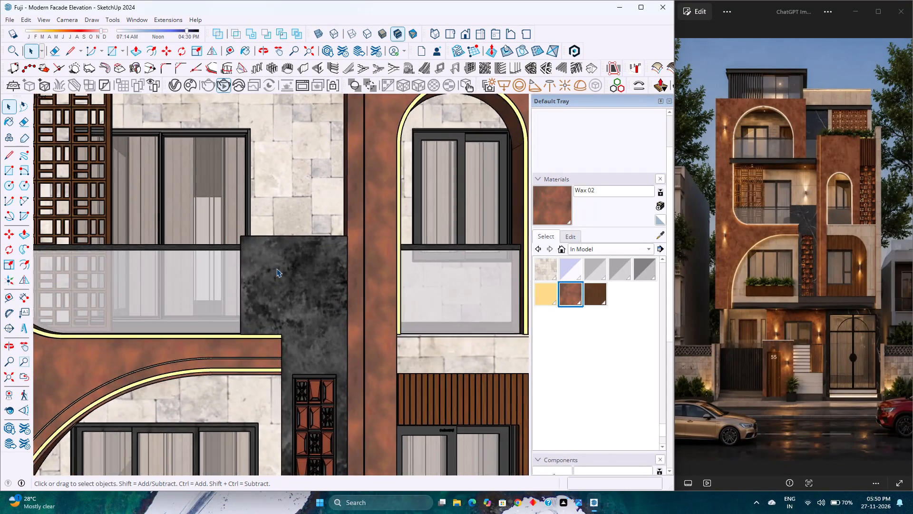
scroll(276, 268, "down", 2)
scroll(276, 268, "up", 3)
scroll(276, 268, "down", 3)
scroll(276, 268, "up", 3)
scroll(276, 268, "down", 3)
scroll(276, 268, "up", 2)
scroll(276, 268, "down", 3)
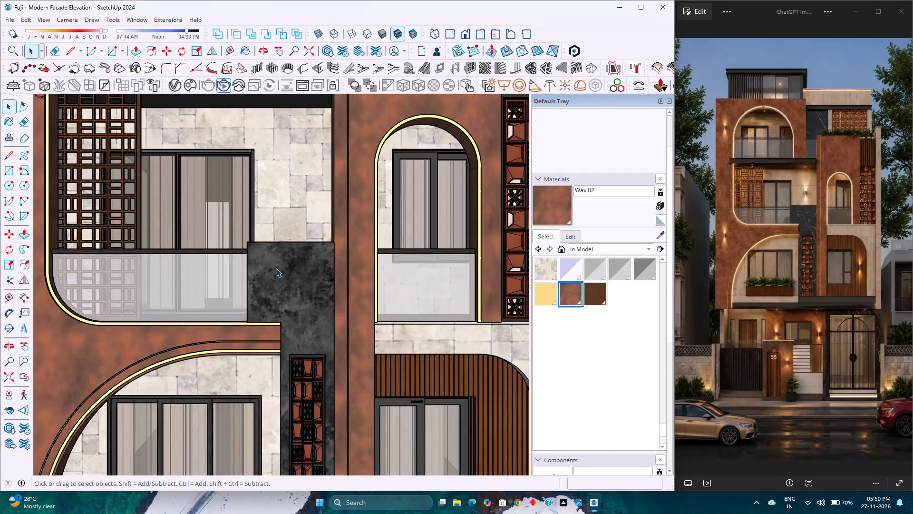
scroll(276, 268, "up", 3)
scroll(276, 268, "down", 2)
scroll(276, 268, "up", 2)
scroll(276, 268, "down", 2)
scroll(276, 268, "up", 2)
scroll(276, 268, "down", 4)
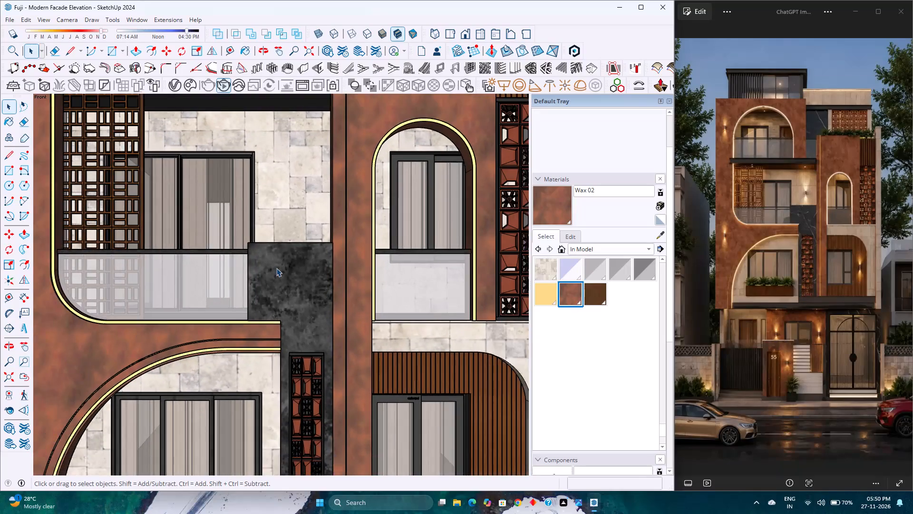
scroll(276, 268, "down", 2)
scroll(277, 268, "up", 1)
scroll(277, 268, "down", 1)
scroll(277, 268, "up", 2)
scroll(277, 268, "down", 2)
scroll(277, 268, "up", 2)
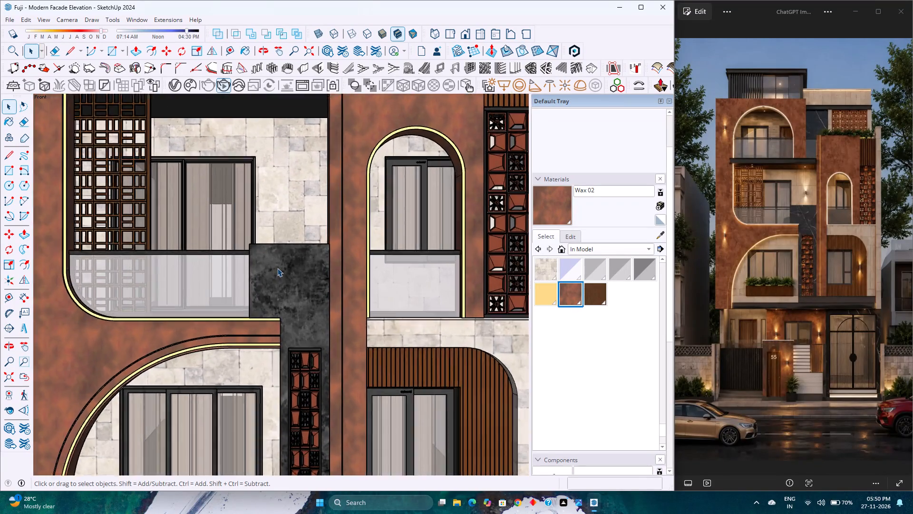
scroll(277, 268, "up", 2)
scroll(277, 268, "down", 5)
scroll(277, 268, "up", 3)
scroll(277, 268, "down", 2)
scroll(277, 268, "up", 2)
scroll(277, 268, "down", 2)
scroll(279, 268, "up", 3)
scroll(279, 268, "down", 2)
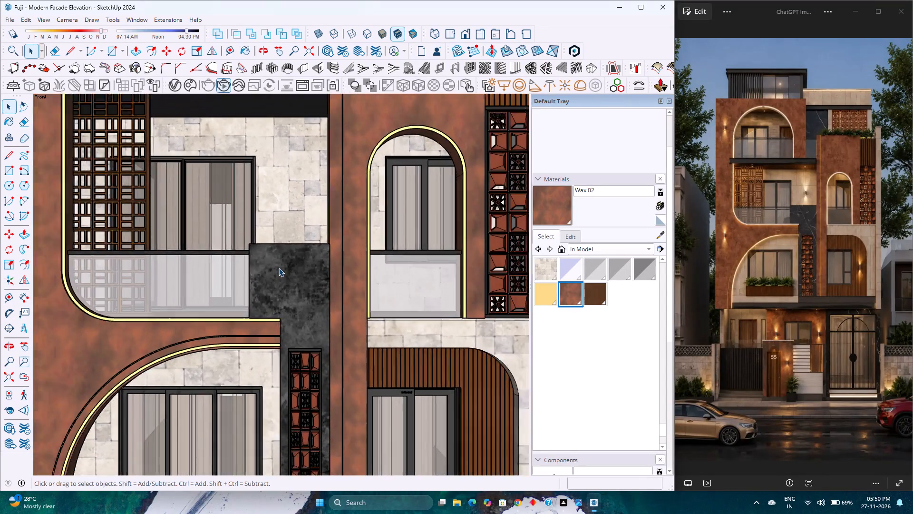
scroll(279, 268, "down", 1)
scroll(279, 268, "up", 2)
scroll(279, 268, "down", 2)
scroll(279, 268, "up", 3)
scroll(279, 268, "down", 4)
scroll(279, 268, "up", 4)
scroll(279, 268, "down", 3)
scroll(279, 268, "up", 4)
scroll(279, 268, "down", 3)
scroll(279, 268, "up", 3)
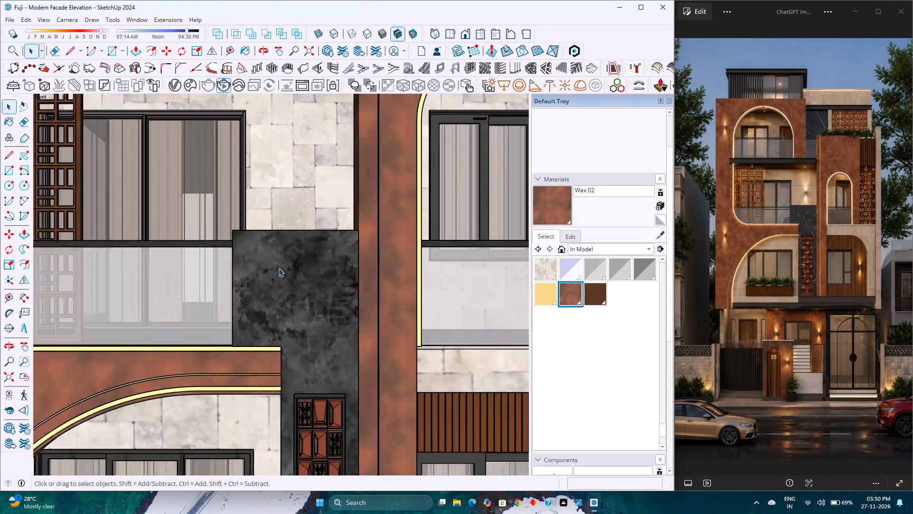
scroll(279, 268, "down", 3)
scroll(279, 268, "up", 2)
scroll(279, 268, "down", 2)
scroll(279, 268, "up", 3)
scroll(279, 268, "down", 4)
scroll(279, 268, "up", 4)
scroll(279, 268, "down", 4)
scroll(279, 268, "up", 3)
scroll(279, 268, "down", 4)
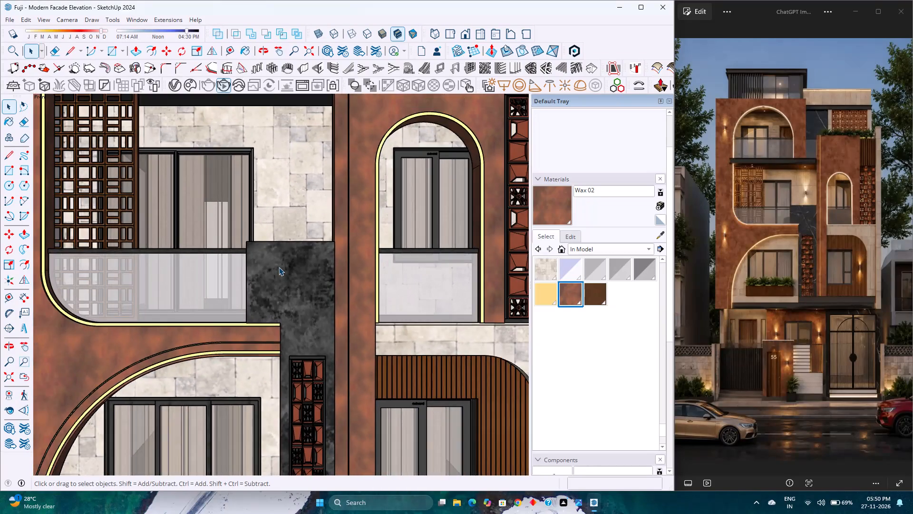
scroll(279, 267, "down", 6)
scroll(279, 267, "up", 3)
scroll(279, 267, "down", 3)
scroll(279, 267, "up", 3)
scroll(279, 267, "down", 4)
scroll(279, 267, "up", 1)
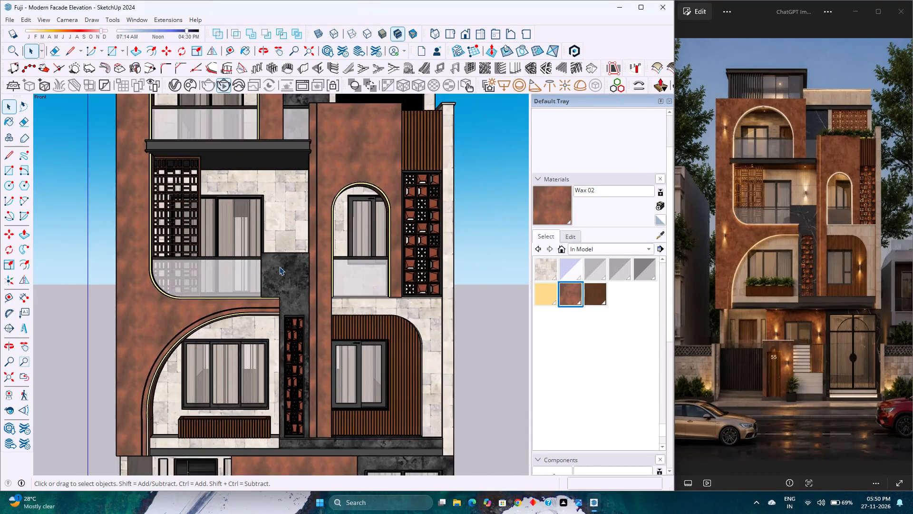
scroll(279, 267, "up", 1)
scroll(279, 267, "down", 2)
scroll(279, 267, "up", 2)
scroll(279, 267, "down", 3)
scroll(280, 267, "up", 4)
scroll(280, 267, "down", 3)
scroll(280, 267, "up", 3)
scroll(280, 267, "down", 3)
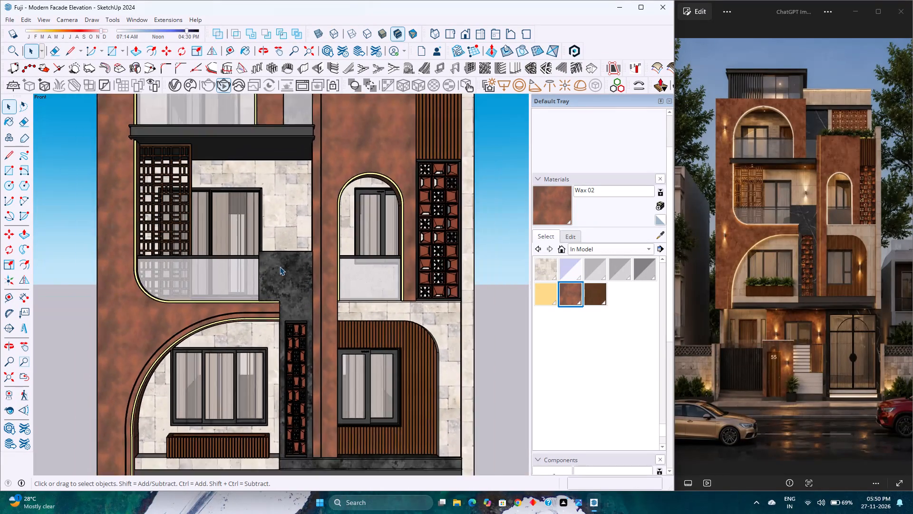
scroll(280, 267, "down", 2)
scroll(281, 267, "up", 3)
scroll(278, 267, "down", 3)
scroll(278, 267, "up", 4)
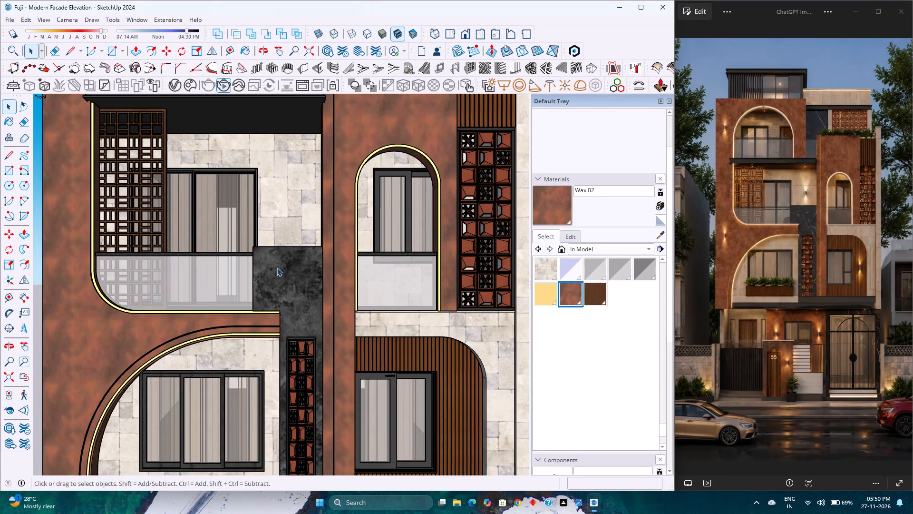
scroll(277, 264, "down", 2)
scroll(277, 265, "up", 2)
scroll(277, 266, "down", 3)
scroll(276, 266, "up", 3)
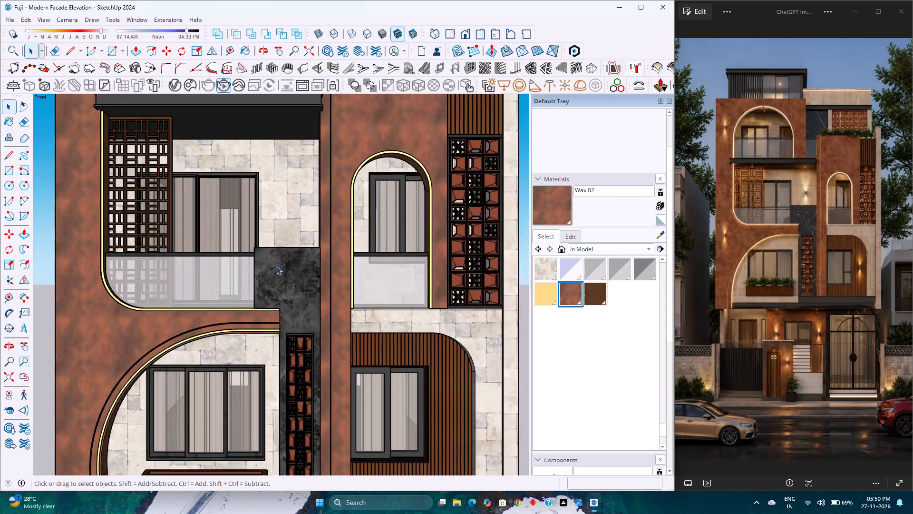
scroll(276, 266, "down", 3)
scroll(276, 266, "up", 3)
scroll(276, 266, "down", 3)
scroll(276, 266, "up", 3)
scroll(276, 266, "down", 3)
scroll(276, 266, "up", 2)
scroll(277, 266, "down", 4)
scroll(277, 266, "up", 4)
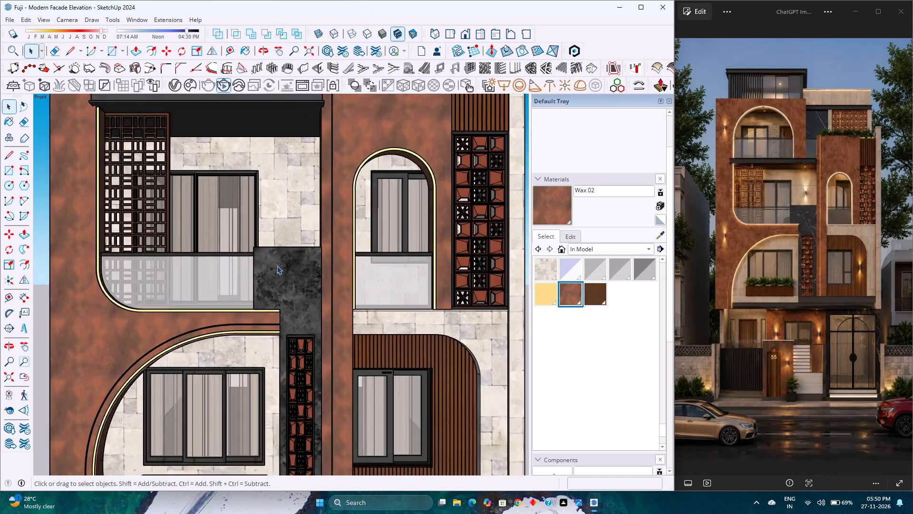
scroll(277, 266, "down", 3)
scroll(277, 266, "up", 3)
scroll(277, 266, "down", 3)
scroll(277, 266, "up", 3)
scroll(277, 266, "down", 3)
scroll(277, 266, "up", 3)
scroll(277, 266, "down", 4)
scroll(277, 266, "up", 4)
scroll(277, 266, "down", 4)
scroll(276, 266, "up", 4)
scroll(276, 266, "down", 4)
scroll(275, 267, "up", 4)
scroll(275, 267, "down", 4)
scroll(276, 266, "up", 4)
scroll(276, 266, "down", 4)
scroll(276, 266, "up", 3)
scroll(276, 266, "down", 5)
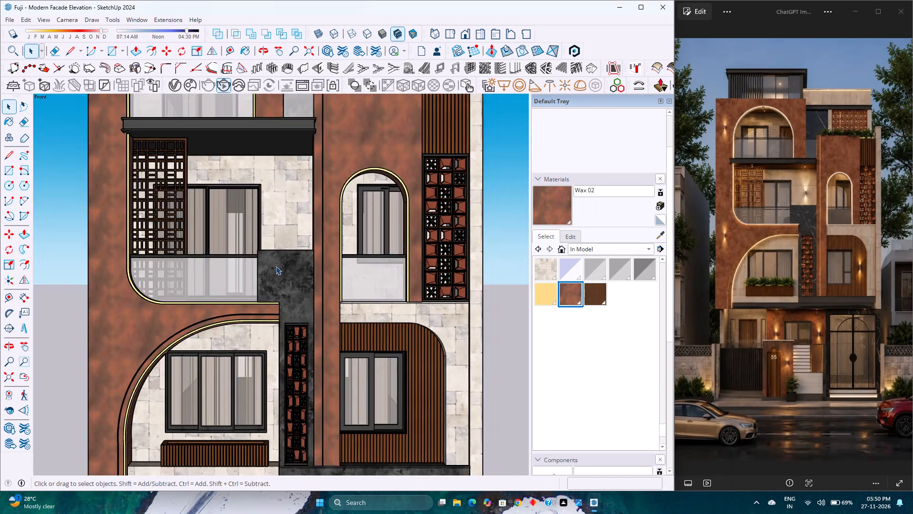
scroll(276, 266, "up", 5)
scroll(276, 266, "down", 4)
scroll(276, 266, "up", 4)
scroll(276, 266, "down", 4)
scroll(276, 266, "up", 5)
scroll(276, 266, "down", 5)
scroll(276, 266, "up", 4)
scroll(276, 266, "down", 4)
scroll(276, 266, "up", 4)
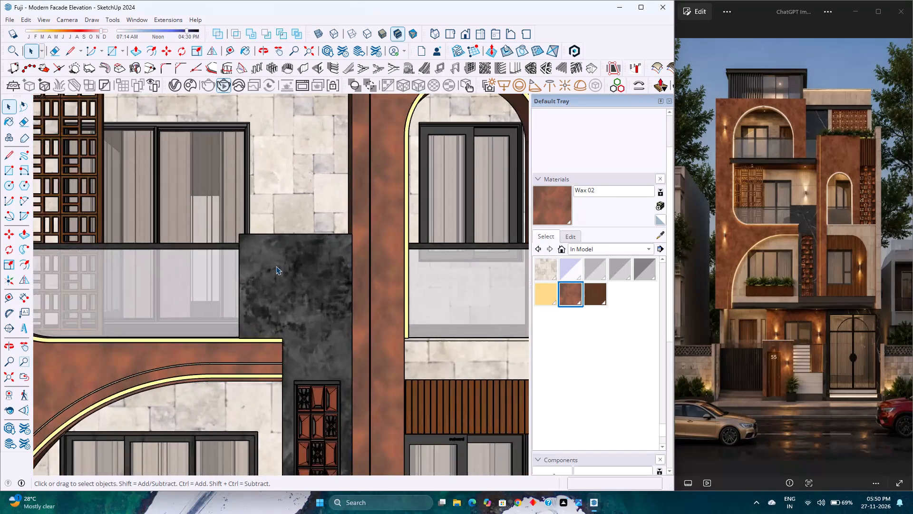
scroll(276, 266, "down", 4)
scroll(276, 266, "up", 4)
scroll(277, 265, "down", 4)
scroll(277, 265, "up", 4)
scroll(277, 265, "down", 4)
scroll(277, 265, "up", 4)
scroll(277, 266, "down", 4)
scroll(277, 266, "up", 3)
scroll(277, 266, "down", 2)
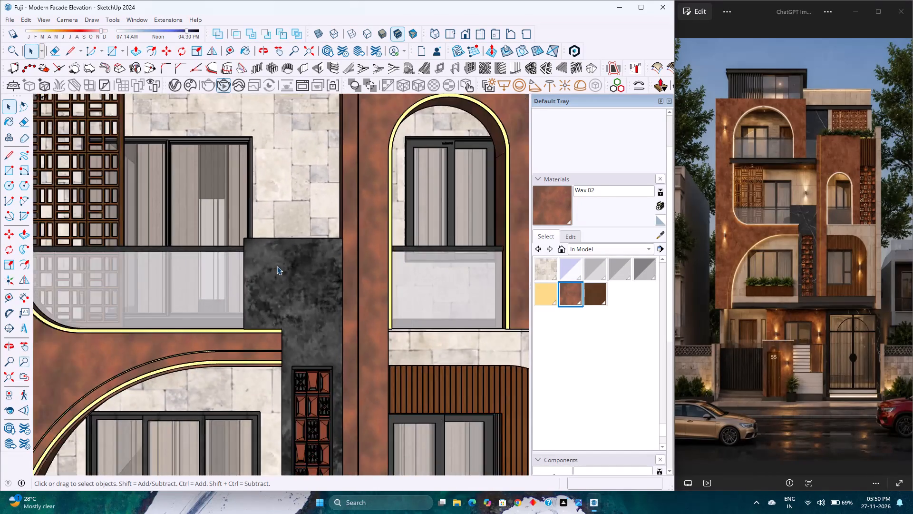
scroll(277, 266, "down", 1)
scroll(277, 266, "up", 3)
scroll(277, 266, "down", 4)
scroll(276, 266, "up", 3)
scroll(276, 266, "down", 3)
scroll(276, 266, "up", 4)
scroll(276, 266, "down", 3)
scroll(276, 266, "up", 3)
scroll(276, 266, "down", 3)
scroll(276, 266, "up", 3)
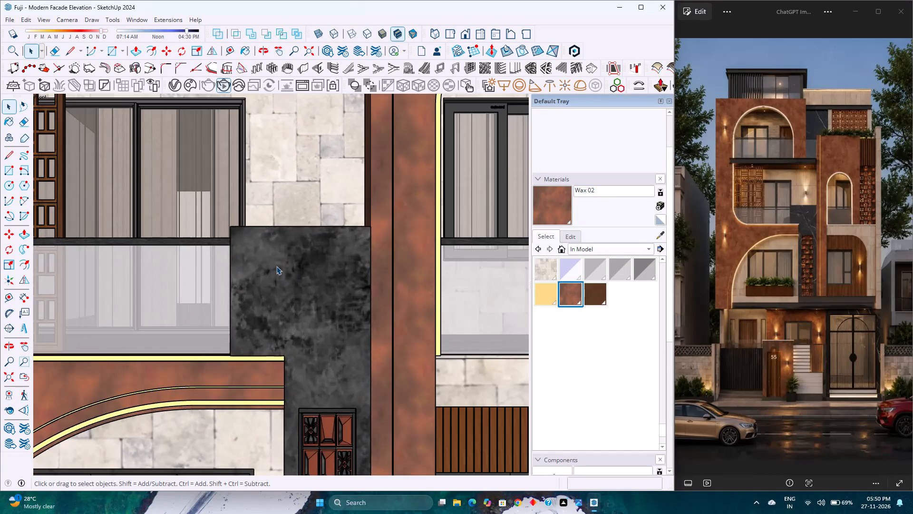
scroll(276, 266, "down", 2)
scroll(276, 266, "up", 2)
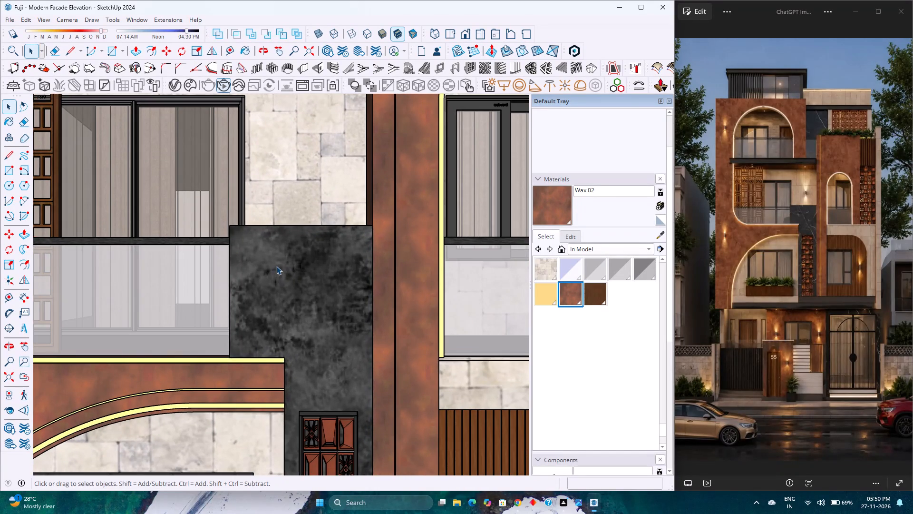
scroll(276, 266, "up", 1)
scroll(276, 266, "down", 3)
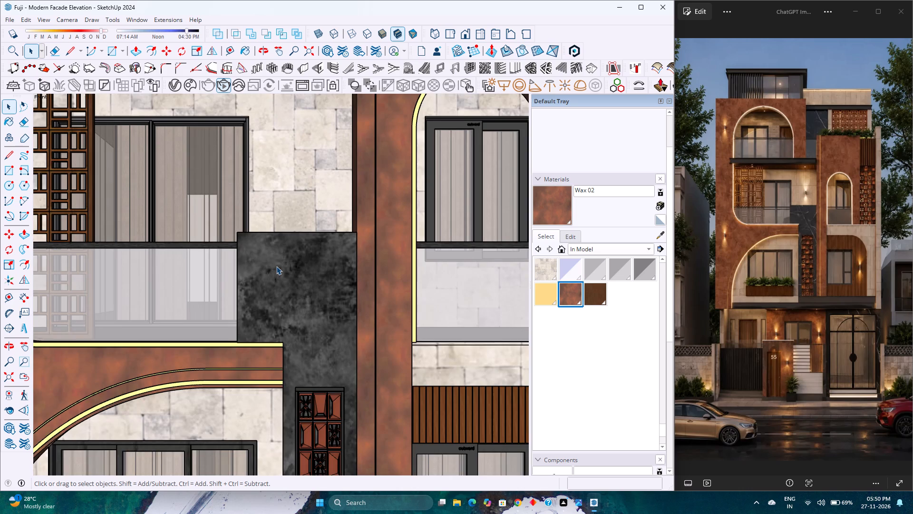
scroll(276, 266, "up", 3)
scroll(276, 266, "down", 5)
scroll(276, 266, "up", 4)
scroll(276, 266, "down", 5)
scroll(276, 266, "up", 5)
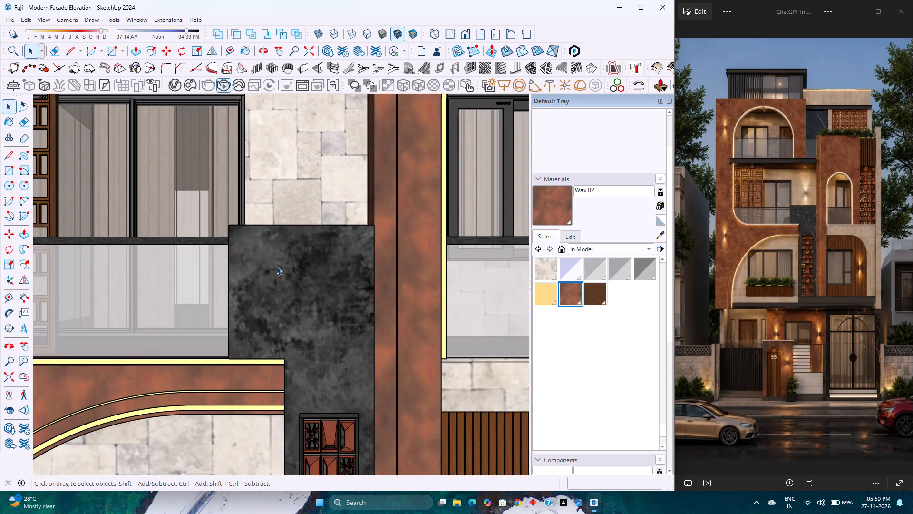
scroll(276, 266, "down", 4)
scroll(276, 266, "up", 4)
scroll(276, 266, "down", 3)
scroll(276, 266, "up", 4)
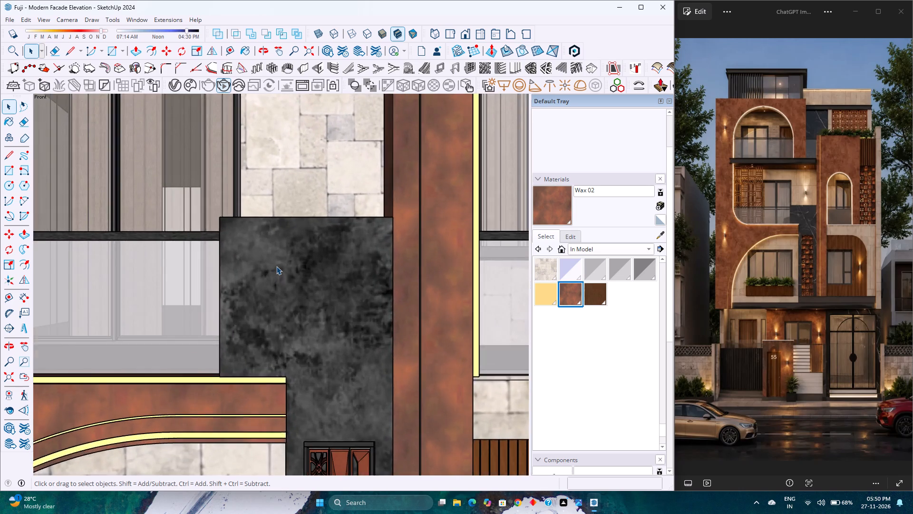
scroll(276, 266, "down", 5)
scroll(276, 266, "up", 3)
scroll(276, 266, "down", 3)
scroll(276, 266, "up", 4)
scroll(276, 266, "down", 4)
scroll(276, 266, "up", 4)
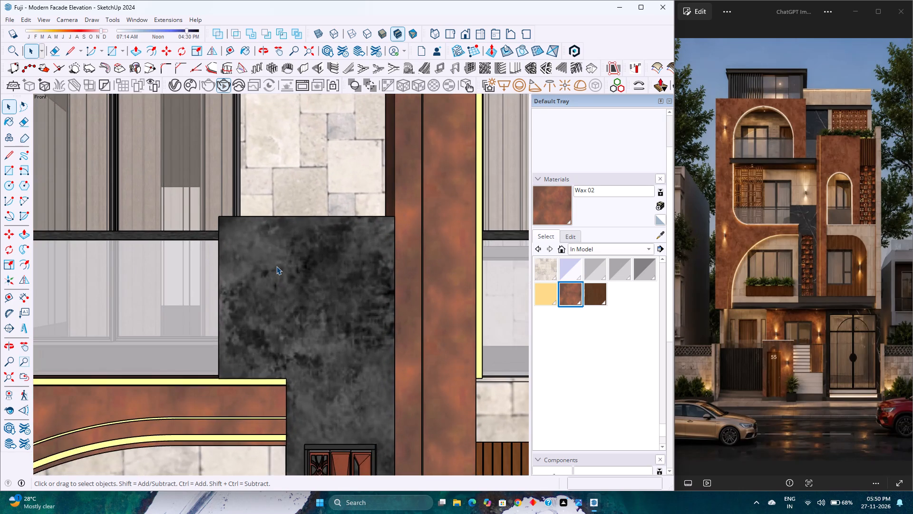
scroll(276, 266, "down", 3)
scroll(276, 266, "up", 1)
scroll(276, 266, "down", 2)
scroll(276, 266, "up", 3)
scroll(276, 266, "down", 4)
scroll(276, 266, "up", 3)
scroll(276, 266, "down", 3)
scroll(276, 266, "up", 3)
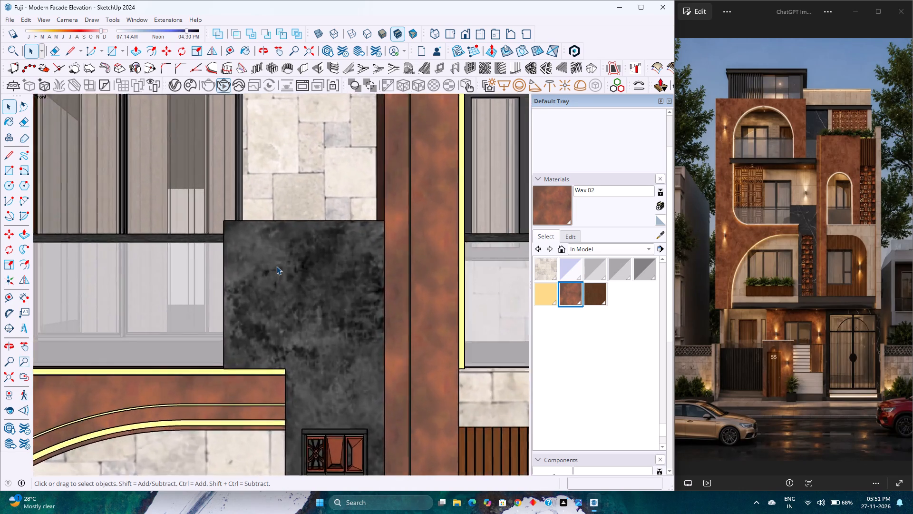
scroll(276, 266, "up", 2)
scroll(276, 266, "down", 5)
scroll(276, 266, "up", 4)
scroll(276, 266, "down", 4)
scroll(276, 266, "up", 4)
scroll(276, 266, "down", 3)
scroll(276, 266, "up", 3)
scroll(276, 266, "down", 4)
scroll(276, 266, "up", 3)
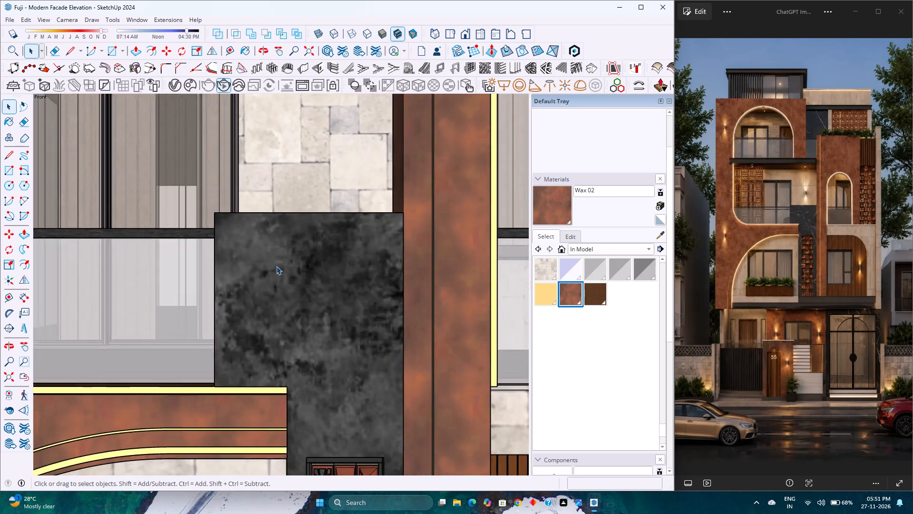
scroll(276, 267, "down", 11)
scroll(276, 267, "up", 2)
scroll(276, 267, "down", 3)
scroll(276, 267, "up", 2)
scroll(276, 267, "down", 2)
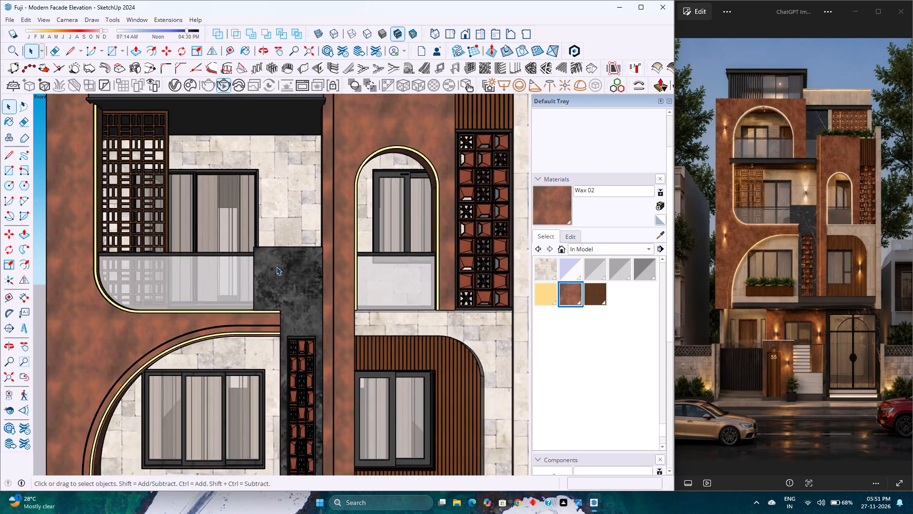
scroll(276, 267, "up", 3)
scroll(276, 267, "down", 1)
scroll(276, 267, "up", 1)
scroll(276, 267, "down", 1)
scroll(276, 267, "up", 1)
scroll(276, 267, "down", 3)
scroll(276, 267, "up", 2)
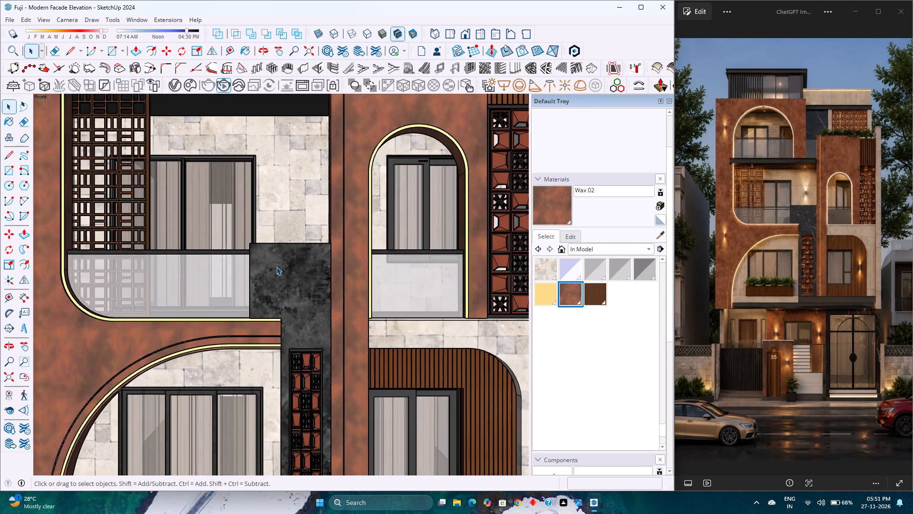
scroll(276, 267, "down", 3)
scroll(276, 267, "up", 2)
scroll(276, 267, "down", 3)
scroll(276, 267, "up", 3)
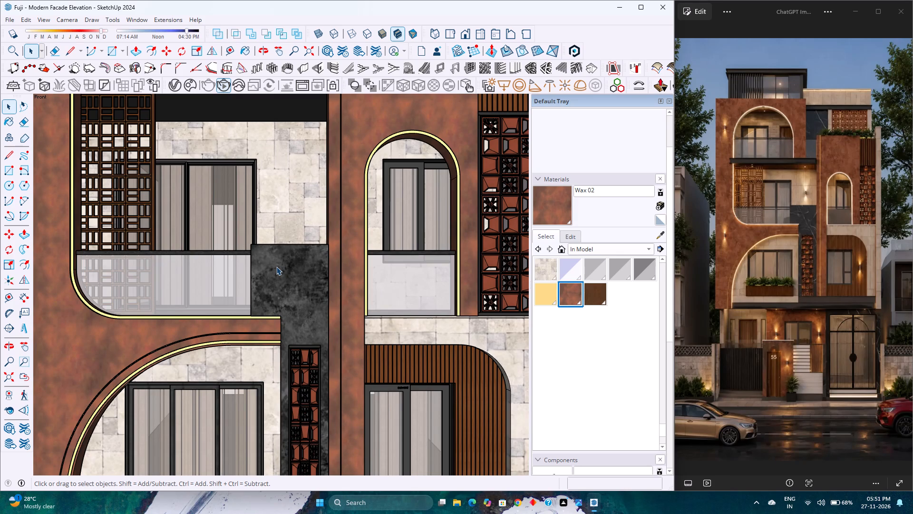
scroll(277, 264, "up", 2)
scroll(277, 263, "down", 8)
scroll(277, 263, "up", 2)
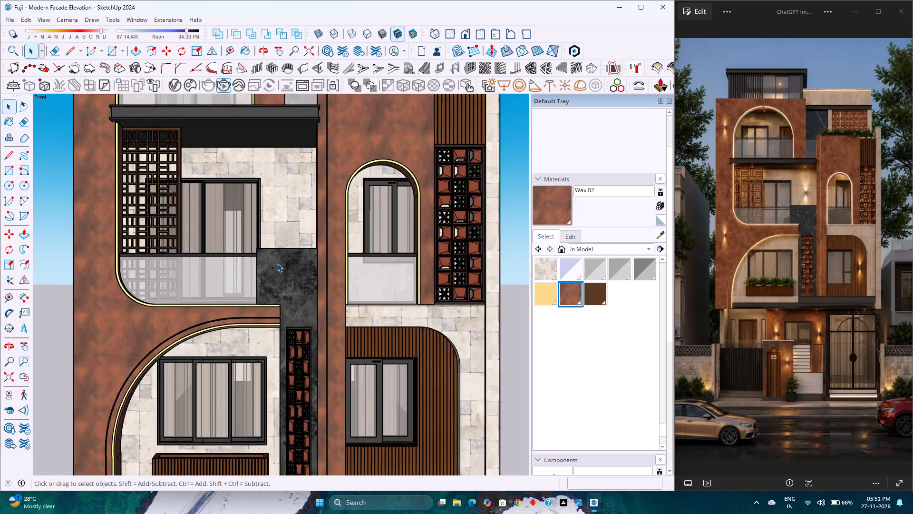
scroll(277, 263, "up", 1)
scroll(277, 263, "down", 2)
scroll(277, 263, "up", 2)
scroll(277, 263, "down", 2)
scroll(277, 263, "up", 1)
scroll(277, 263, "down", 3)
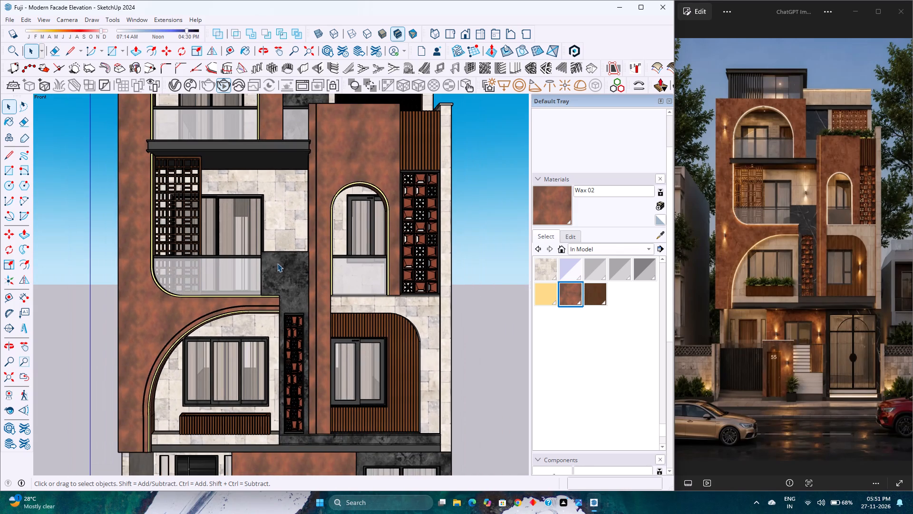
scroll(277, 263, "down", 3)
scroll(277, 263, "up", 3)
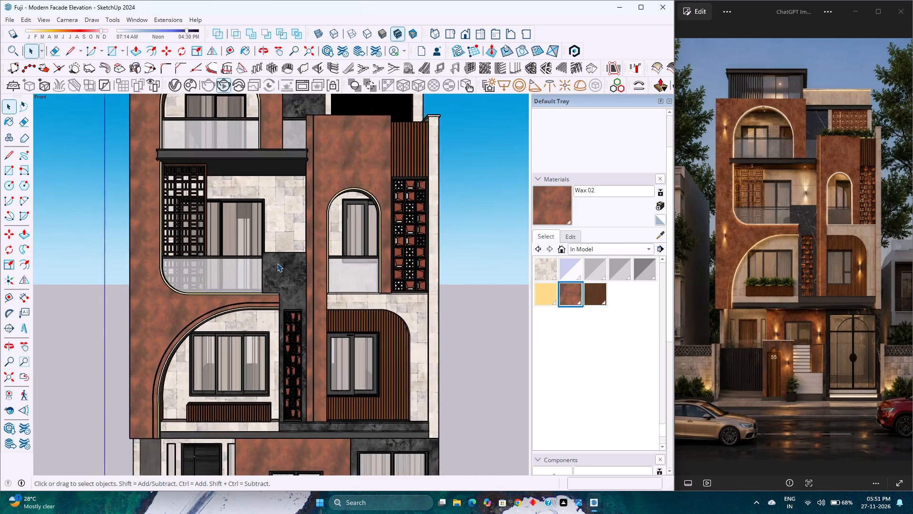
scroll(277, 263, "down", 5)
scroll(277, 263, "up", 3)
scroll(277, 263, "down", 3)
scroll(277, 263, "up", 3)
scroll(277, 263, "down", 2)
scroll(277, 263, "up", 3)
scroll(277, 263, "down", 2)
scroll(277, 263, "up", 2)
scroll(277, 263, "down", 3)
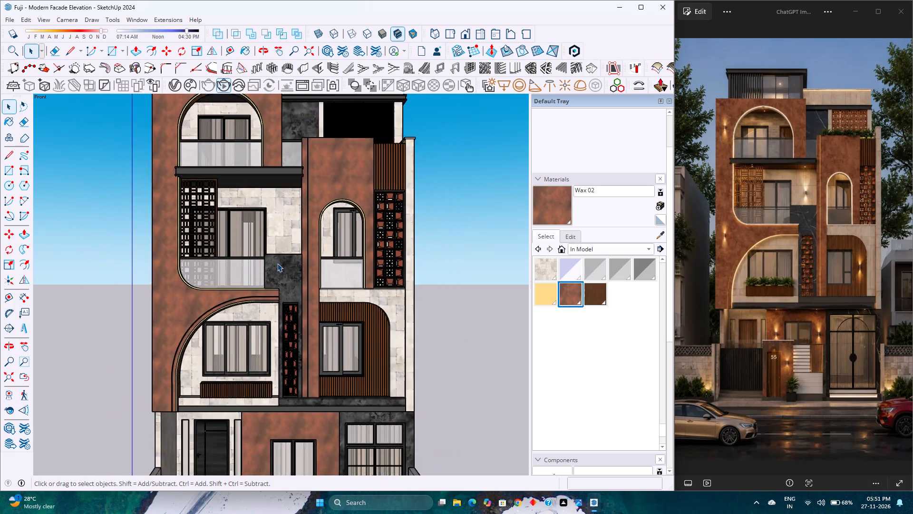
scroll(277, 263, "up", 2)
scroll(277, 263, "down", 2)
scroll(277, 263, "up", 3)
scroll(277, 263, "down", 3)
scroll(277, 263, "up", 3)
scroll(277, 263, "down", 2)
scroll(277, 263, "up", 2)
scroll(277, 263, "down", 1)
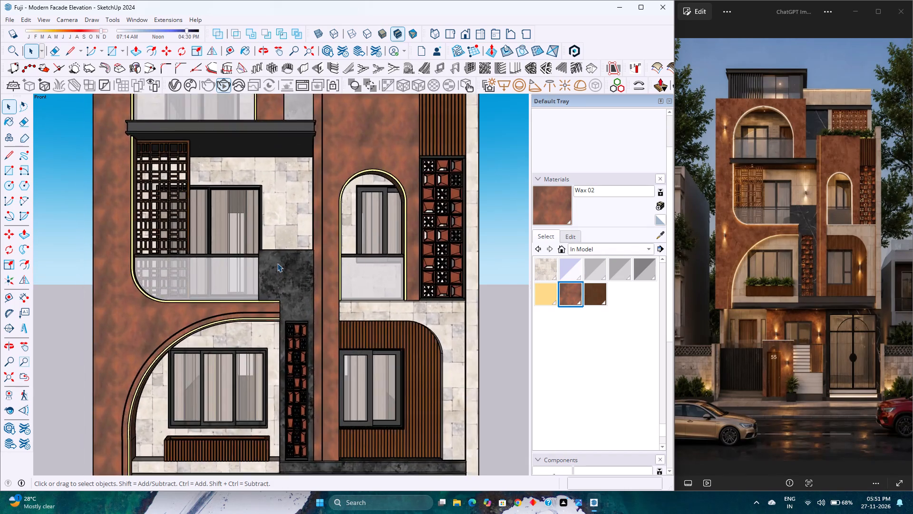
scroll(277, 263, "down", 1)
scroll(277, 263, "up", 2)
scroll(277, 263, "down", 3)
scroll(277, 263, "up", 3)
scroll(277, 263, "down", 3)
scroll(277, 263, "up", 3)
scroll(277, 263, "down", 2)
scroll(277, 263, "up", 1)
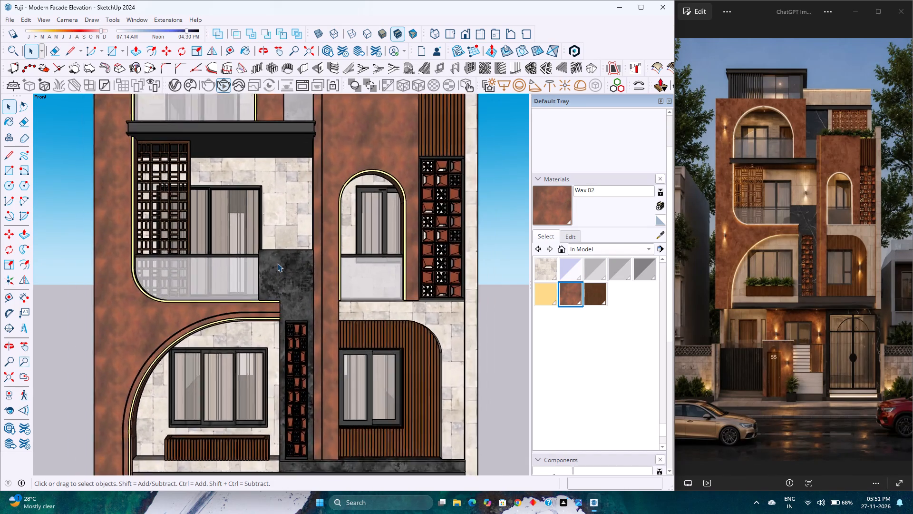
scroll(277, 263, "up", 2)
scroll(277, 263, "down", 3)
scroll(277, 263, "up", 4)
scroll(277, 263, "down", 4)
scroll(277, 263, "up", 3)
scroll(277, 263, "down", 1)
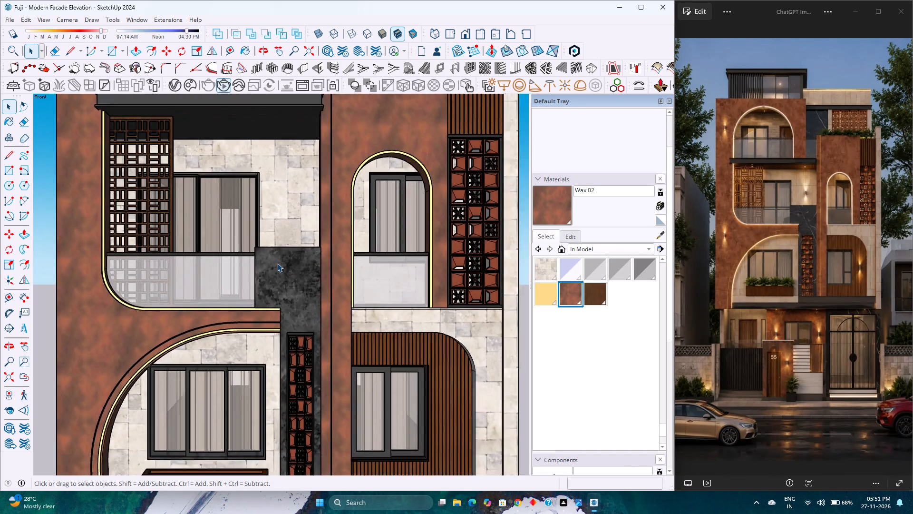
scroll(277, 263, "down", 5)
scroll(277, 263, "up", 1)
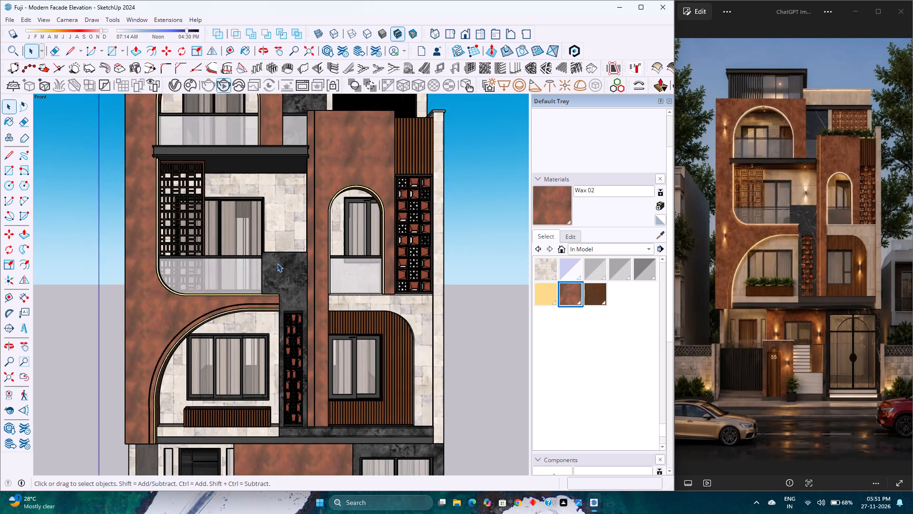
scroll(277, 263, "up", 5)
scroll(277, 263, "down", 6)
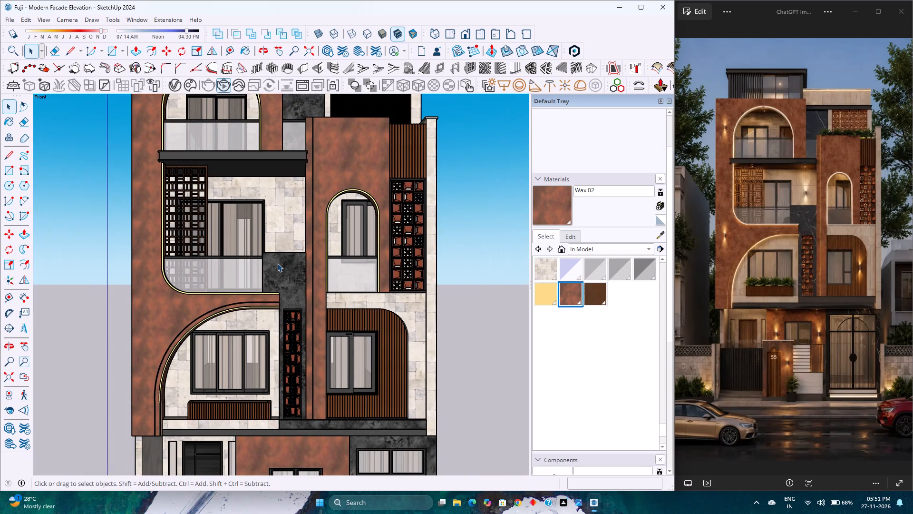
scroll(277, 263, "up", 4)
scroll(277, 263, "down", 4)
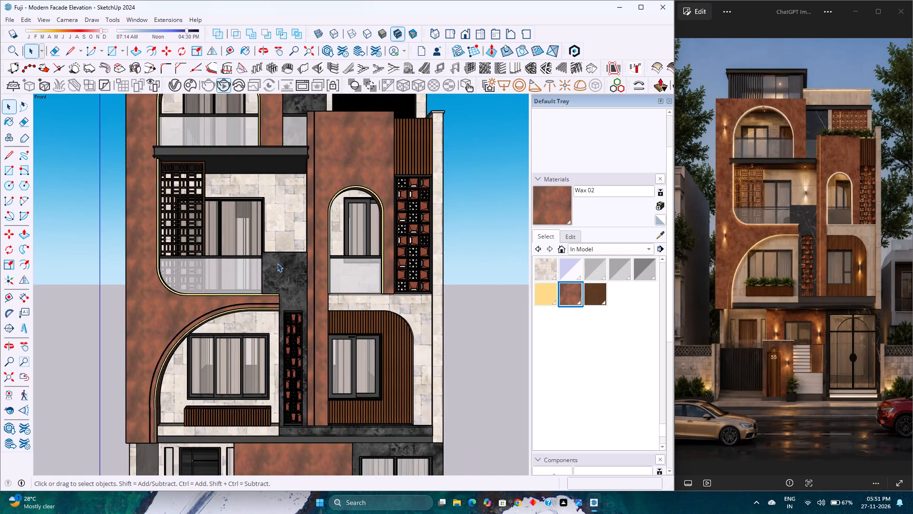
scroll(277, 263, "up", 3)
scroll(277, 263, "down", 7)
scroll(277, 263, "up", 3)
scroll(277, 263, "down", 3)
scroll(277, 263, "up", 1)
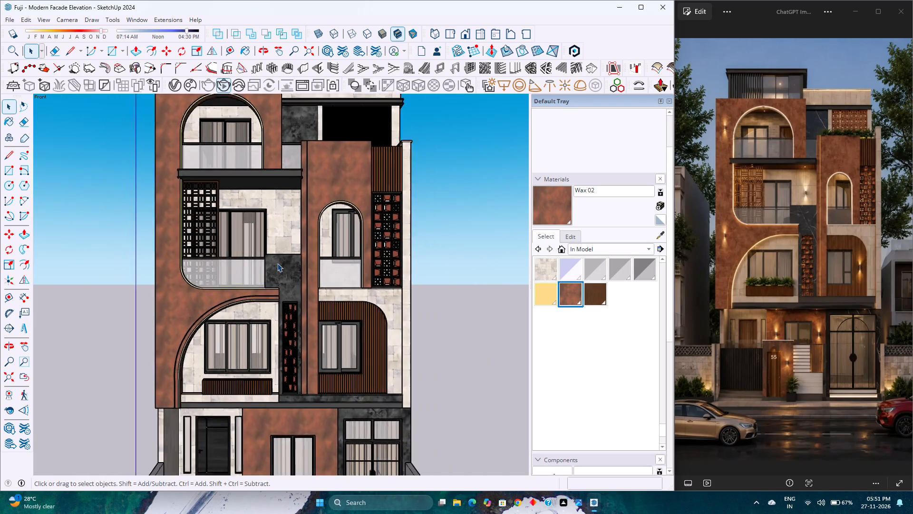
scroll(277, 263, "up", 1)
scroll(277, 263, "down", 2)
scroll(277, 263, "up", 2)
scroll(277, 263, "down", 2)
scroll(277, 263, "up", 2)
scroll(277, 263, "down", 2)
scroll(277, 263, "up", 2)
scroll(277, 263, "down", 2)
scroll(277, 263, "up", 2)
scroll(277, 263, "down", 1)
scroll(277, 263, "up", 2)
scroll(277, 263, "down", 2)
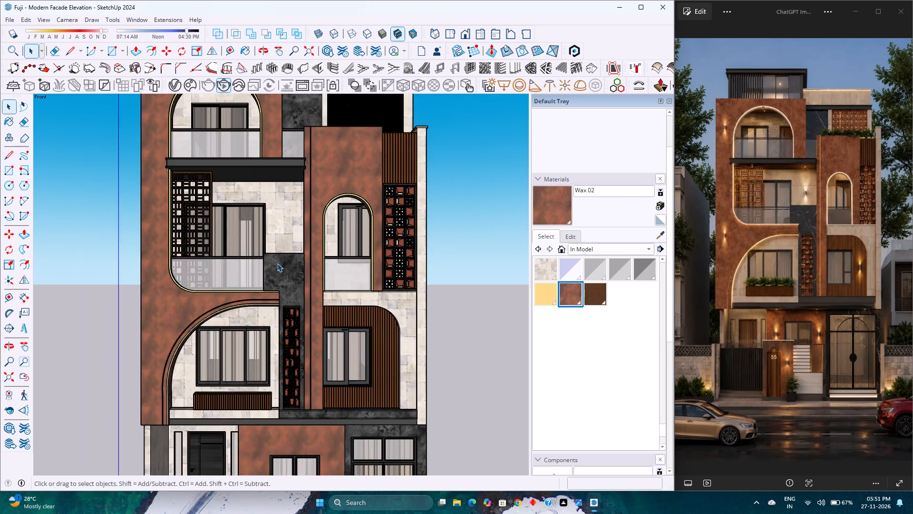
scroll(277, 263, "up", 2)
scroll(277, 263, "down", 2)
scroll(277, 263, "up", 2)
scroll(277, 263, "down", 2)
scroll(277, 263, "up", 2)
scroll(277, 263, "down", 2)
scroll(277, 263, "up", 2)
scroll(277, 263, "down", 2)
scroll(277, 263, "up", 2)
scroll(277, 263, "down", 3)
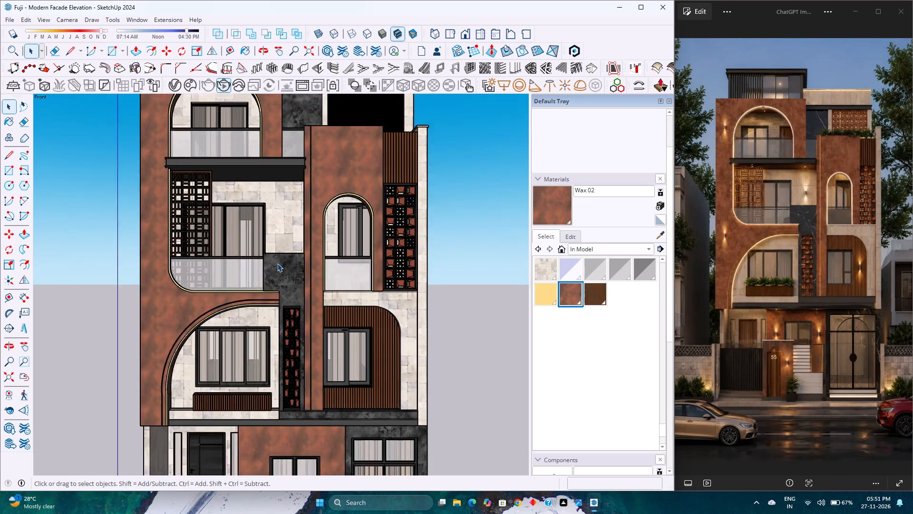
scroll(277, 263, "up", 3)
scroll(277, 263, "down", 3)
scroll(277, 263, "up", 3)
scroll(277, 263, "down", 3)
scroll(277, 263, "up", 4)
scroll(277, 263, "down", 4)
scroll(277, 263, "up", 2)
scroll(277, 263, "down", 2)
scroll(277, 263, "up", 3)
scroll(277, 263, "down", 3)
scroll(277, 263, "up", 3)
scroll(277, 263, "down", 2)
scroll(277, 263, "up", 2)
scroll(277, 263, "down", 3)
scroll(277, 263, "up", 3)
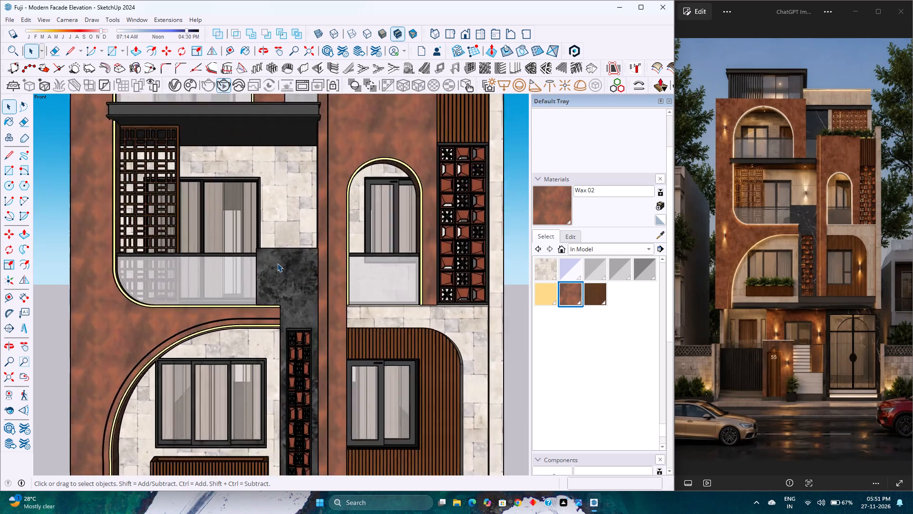
Return to the whole house, fitting the full model in the viewport in the standard Front view.
scroll(277, 263, "down", 3)
scroll(277, 263, "up", 3)
scroll(277, 263, "down", 3)
scroll(277, 263, "up", 3)
scroll(277, 263, "down", 3)
scroll(277, 263, "up", 3)
scroll(277, 263, "down", 4)
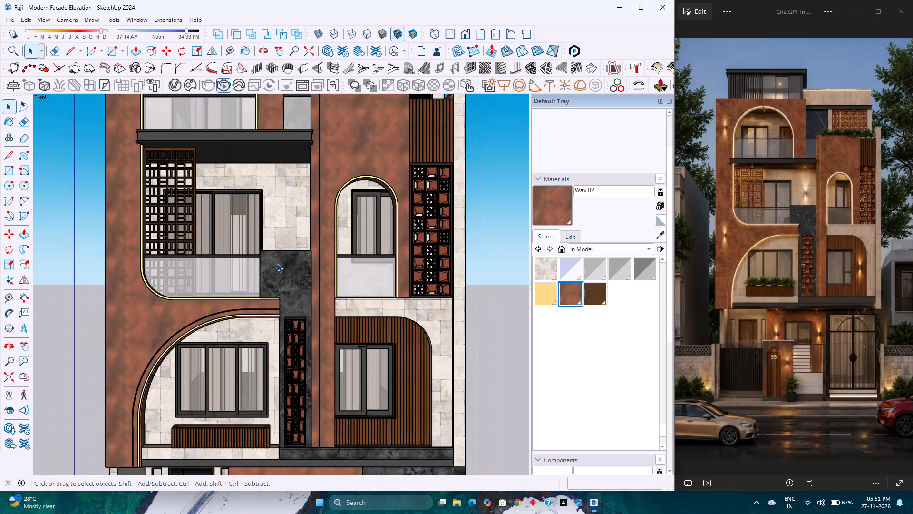
scroll(277, 263, "down", 11)
scroll(277, 263, "up", 3)
scroll(277, 263, "down", 3)
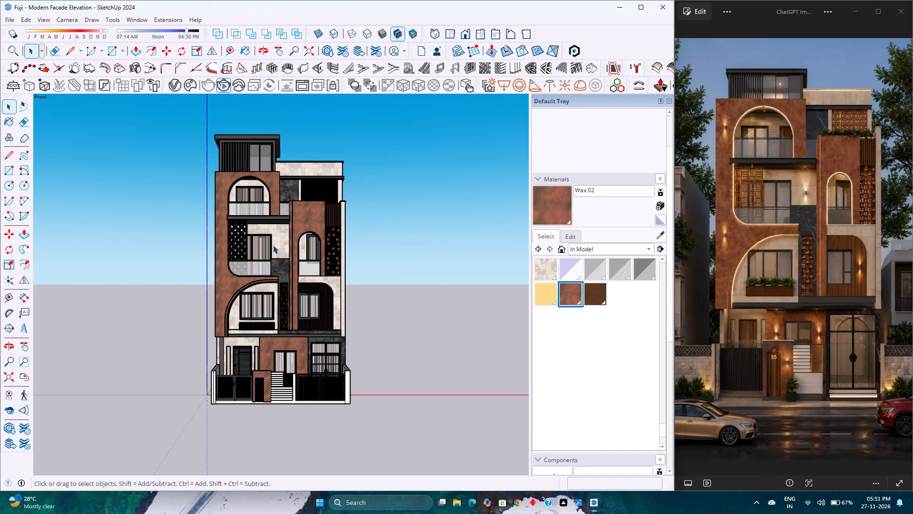
left_click(10, 374)
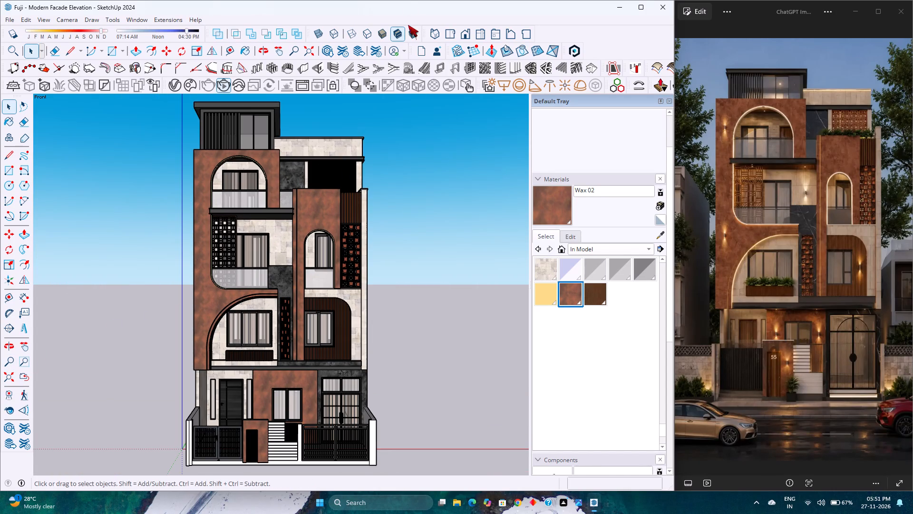
left_click(466, 30)
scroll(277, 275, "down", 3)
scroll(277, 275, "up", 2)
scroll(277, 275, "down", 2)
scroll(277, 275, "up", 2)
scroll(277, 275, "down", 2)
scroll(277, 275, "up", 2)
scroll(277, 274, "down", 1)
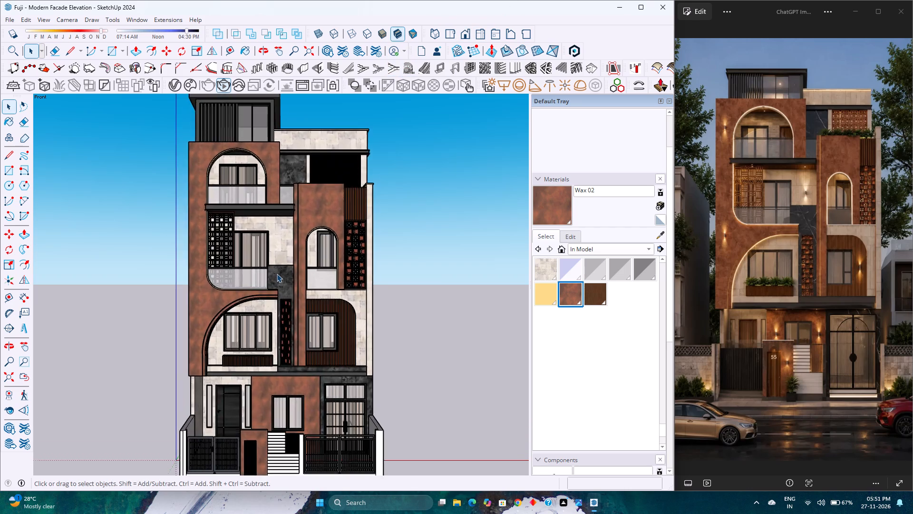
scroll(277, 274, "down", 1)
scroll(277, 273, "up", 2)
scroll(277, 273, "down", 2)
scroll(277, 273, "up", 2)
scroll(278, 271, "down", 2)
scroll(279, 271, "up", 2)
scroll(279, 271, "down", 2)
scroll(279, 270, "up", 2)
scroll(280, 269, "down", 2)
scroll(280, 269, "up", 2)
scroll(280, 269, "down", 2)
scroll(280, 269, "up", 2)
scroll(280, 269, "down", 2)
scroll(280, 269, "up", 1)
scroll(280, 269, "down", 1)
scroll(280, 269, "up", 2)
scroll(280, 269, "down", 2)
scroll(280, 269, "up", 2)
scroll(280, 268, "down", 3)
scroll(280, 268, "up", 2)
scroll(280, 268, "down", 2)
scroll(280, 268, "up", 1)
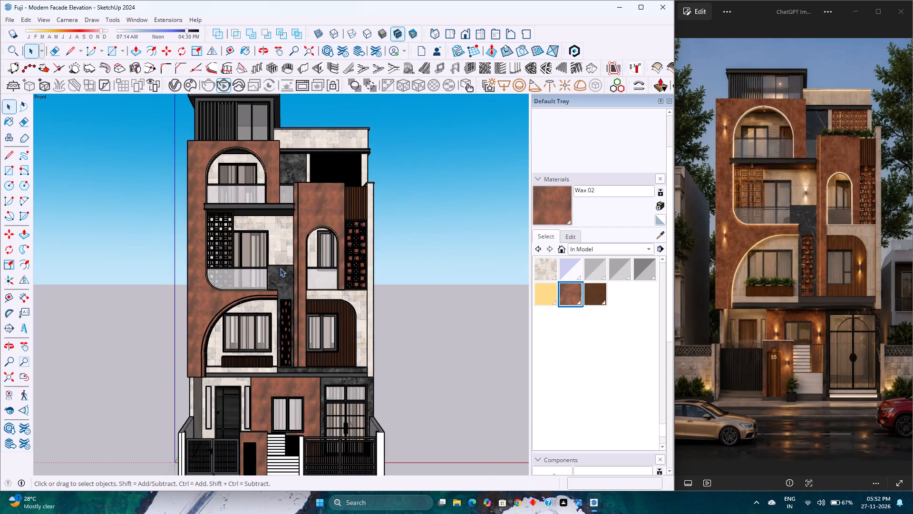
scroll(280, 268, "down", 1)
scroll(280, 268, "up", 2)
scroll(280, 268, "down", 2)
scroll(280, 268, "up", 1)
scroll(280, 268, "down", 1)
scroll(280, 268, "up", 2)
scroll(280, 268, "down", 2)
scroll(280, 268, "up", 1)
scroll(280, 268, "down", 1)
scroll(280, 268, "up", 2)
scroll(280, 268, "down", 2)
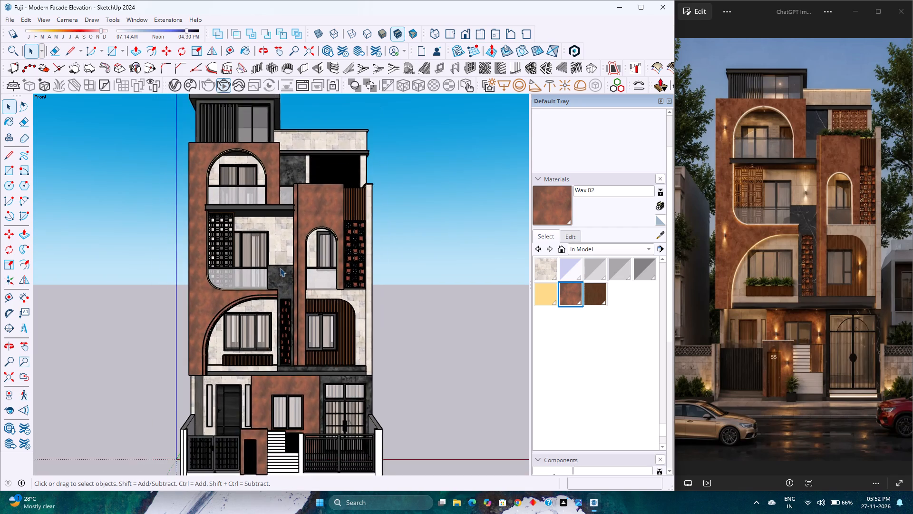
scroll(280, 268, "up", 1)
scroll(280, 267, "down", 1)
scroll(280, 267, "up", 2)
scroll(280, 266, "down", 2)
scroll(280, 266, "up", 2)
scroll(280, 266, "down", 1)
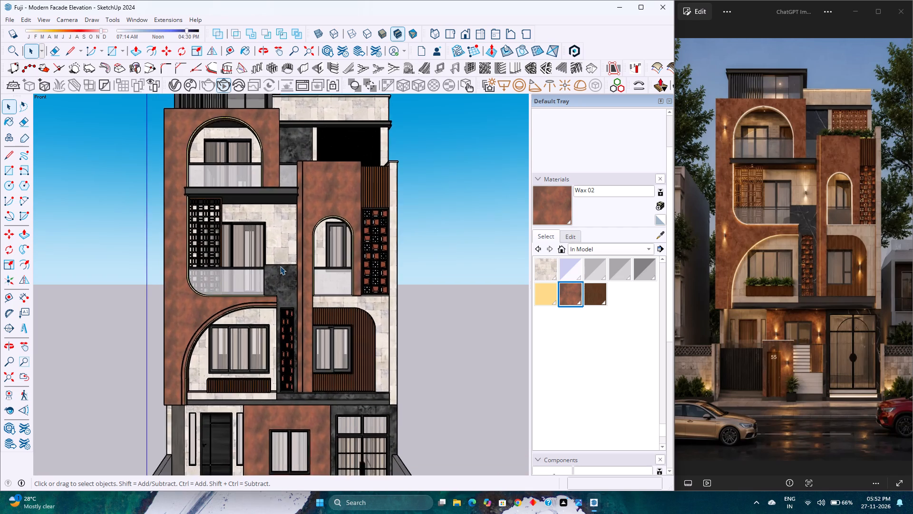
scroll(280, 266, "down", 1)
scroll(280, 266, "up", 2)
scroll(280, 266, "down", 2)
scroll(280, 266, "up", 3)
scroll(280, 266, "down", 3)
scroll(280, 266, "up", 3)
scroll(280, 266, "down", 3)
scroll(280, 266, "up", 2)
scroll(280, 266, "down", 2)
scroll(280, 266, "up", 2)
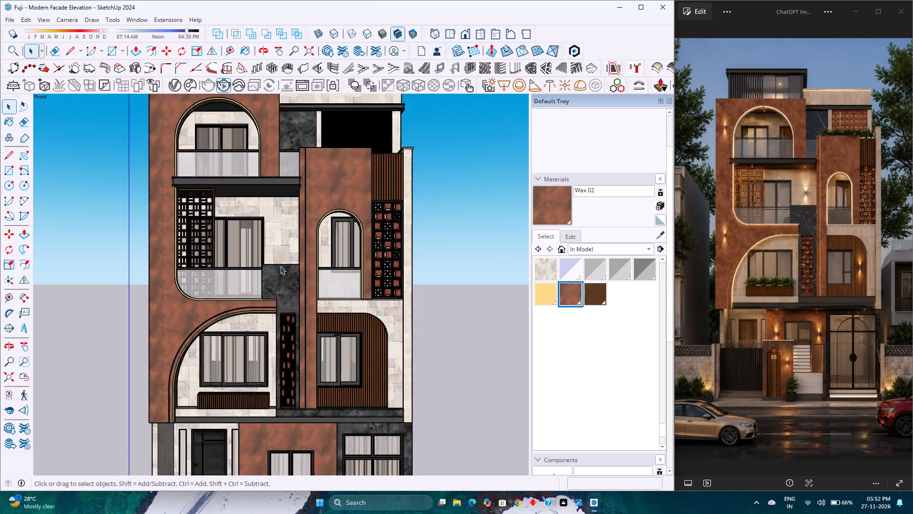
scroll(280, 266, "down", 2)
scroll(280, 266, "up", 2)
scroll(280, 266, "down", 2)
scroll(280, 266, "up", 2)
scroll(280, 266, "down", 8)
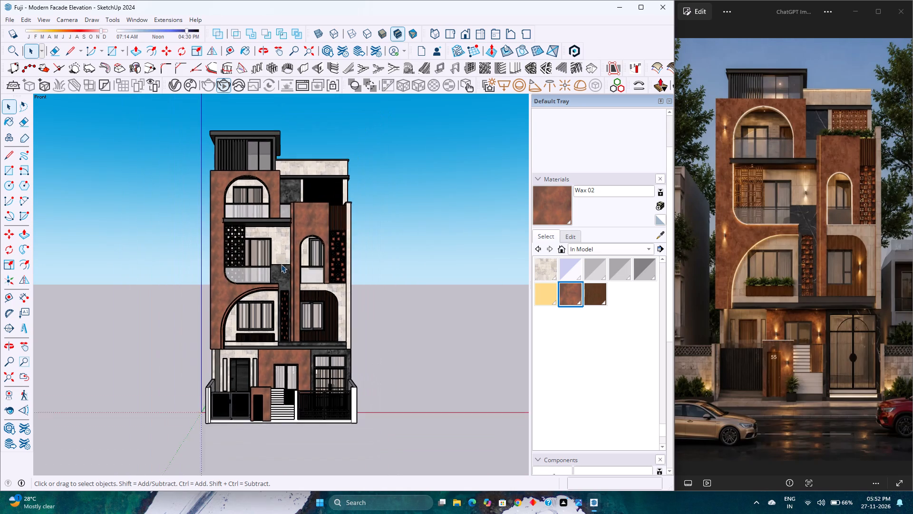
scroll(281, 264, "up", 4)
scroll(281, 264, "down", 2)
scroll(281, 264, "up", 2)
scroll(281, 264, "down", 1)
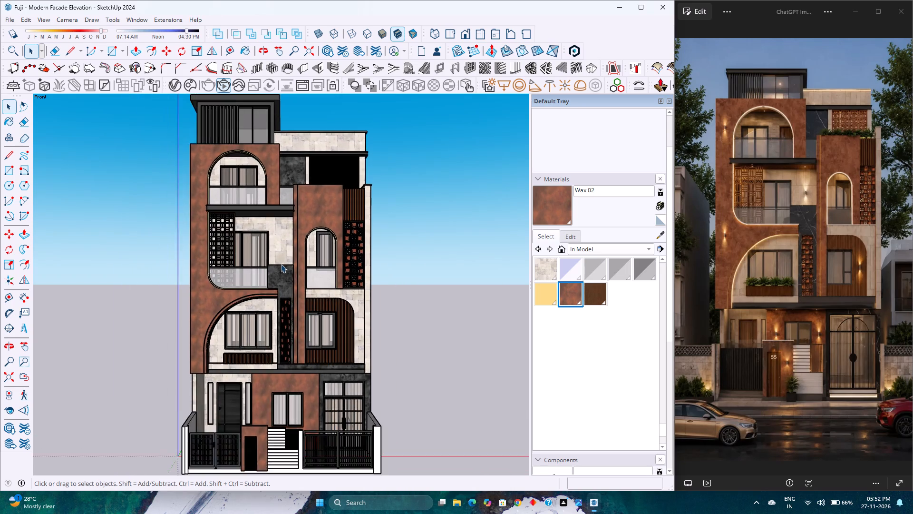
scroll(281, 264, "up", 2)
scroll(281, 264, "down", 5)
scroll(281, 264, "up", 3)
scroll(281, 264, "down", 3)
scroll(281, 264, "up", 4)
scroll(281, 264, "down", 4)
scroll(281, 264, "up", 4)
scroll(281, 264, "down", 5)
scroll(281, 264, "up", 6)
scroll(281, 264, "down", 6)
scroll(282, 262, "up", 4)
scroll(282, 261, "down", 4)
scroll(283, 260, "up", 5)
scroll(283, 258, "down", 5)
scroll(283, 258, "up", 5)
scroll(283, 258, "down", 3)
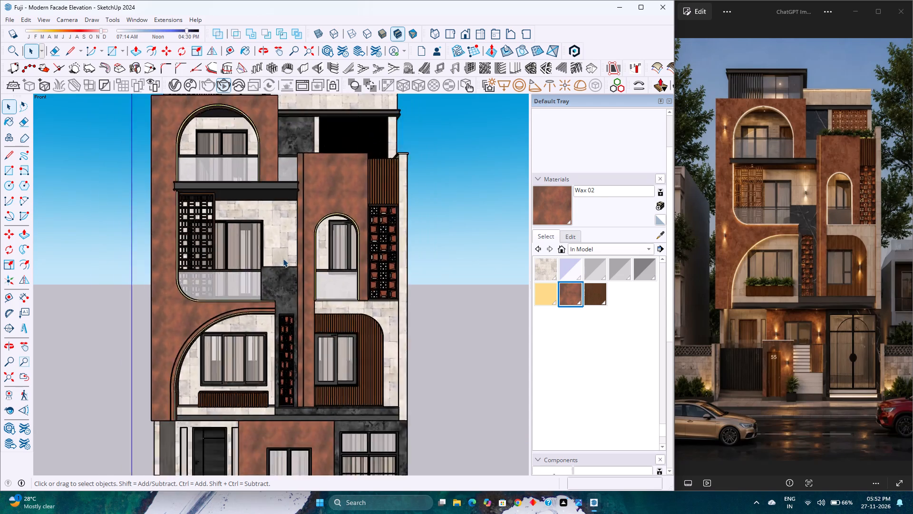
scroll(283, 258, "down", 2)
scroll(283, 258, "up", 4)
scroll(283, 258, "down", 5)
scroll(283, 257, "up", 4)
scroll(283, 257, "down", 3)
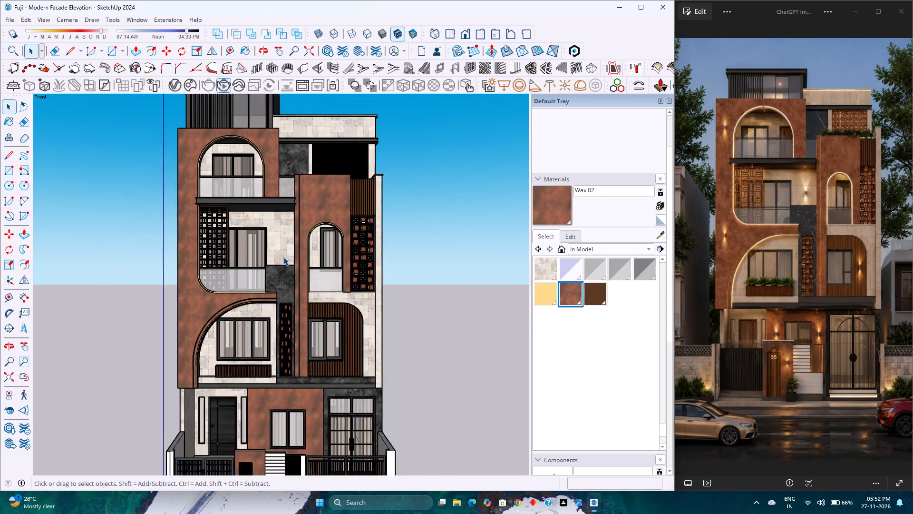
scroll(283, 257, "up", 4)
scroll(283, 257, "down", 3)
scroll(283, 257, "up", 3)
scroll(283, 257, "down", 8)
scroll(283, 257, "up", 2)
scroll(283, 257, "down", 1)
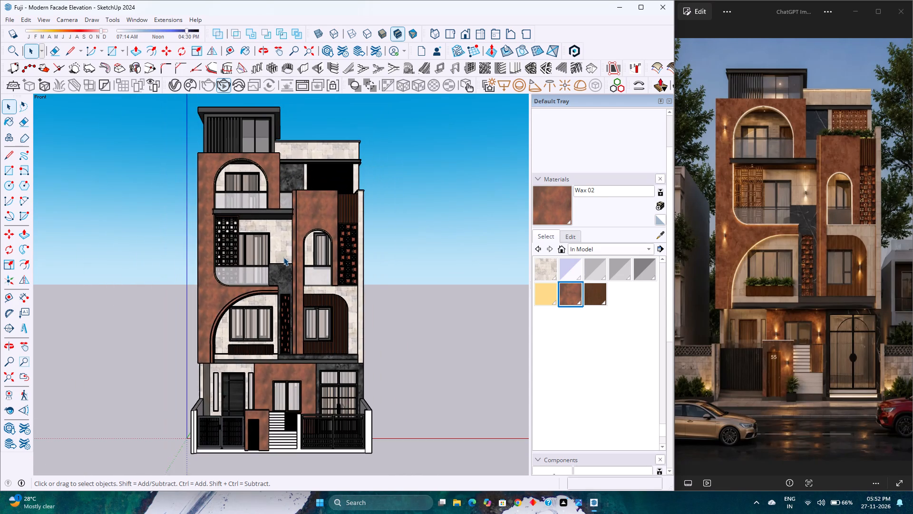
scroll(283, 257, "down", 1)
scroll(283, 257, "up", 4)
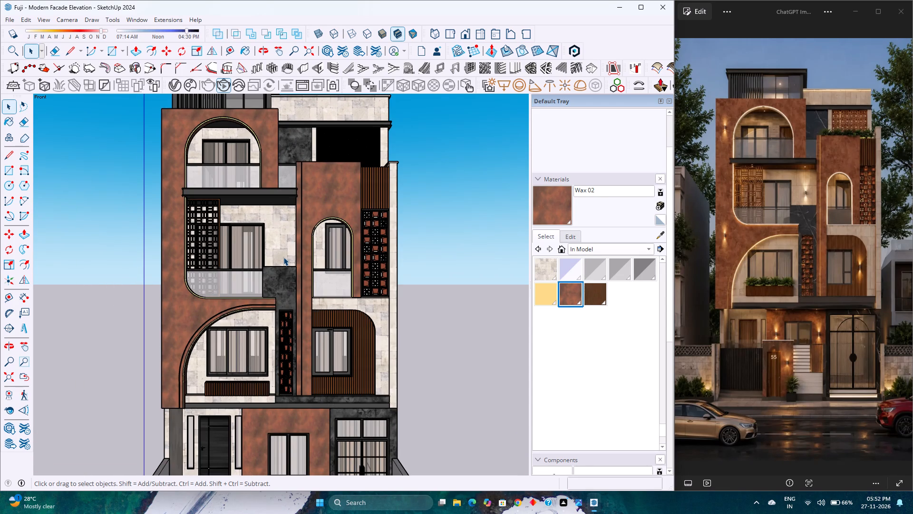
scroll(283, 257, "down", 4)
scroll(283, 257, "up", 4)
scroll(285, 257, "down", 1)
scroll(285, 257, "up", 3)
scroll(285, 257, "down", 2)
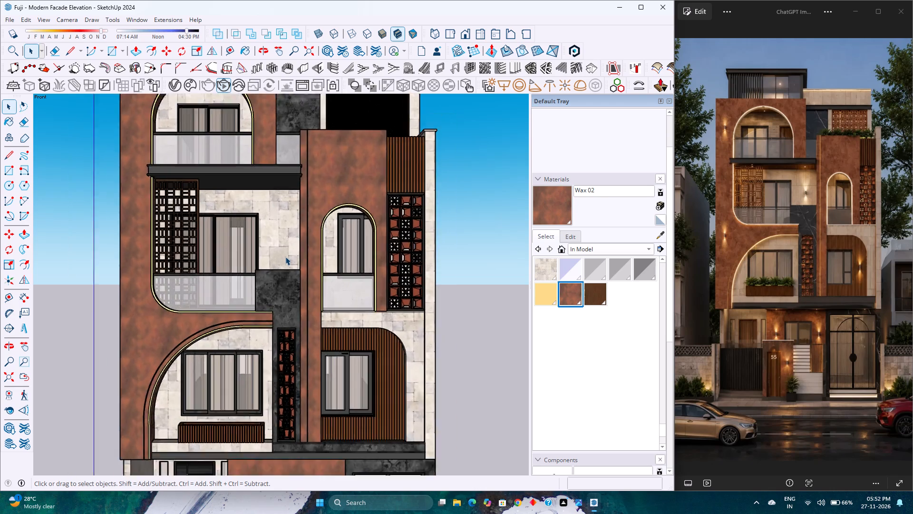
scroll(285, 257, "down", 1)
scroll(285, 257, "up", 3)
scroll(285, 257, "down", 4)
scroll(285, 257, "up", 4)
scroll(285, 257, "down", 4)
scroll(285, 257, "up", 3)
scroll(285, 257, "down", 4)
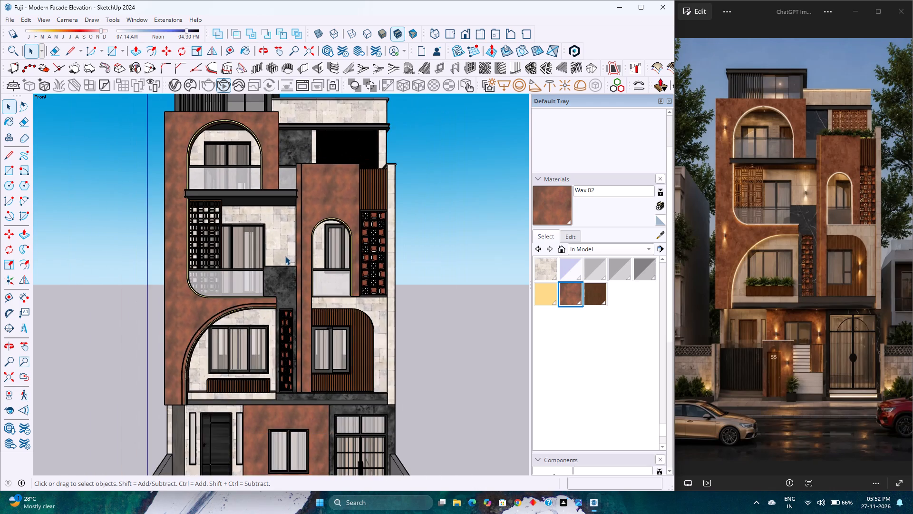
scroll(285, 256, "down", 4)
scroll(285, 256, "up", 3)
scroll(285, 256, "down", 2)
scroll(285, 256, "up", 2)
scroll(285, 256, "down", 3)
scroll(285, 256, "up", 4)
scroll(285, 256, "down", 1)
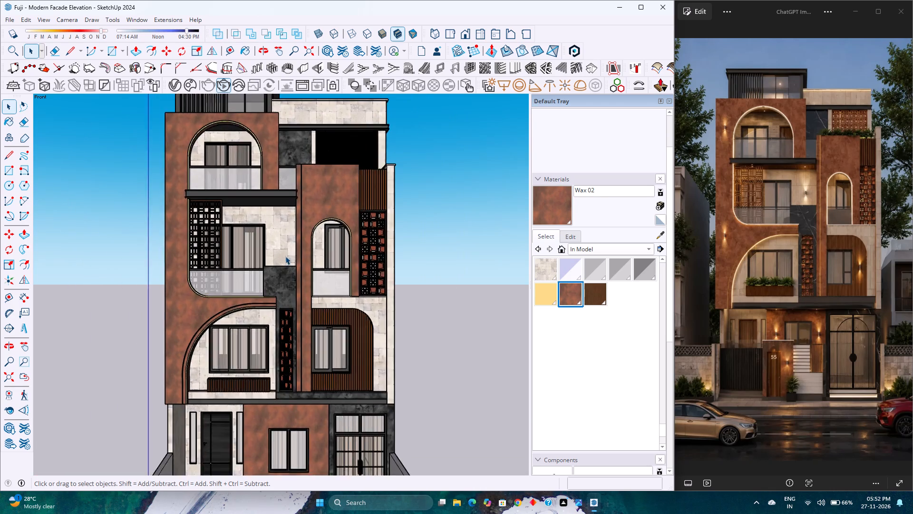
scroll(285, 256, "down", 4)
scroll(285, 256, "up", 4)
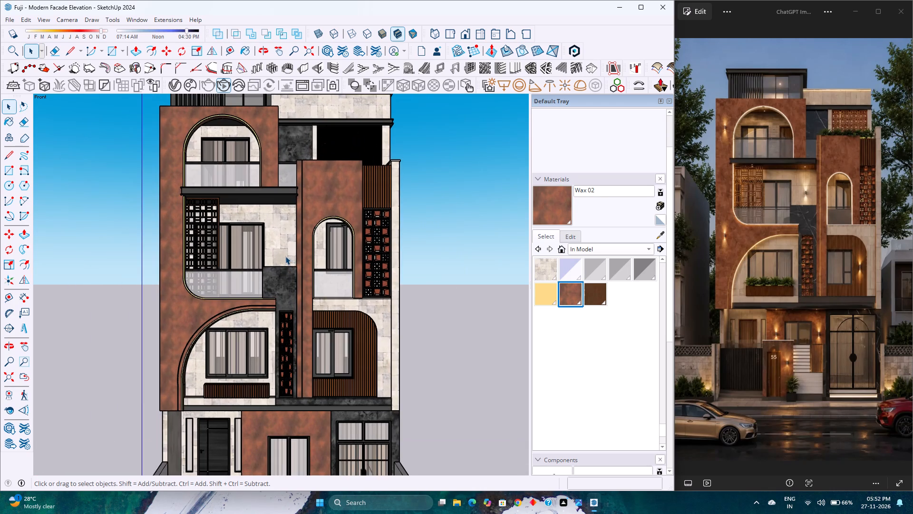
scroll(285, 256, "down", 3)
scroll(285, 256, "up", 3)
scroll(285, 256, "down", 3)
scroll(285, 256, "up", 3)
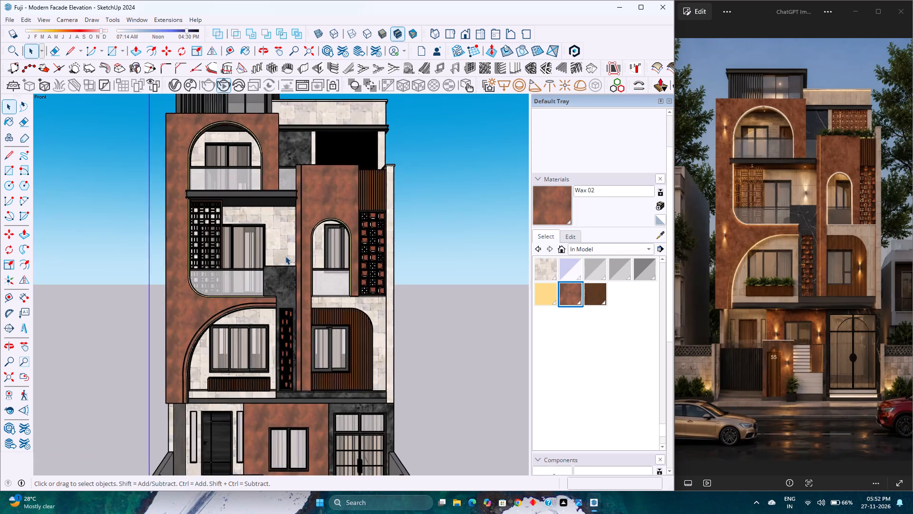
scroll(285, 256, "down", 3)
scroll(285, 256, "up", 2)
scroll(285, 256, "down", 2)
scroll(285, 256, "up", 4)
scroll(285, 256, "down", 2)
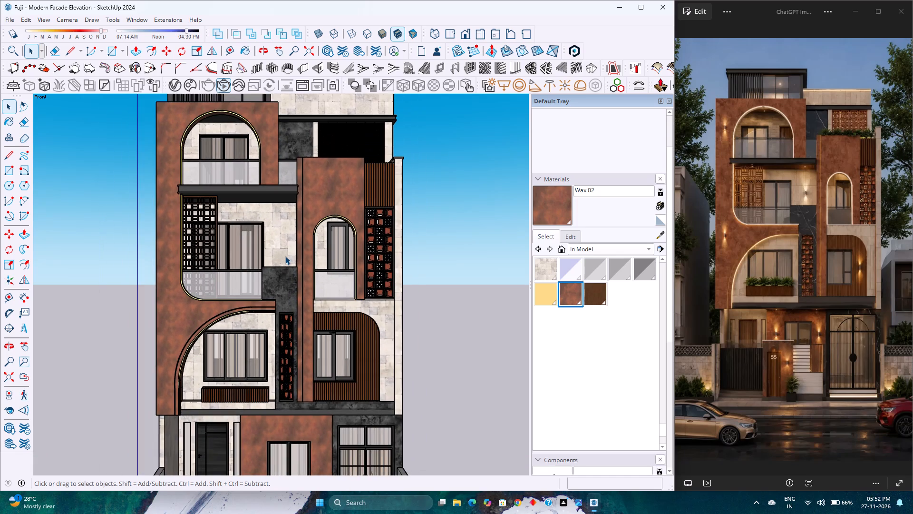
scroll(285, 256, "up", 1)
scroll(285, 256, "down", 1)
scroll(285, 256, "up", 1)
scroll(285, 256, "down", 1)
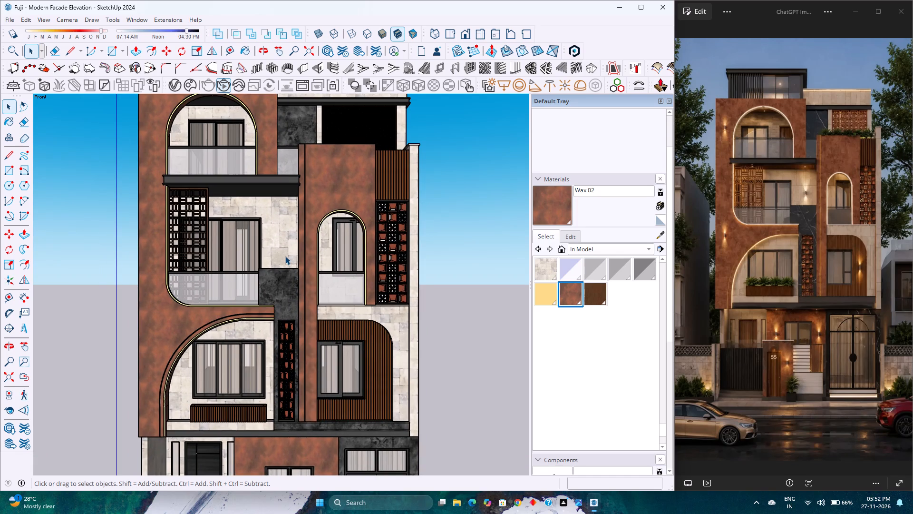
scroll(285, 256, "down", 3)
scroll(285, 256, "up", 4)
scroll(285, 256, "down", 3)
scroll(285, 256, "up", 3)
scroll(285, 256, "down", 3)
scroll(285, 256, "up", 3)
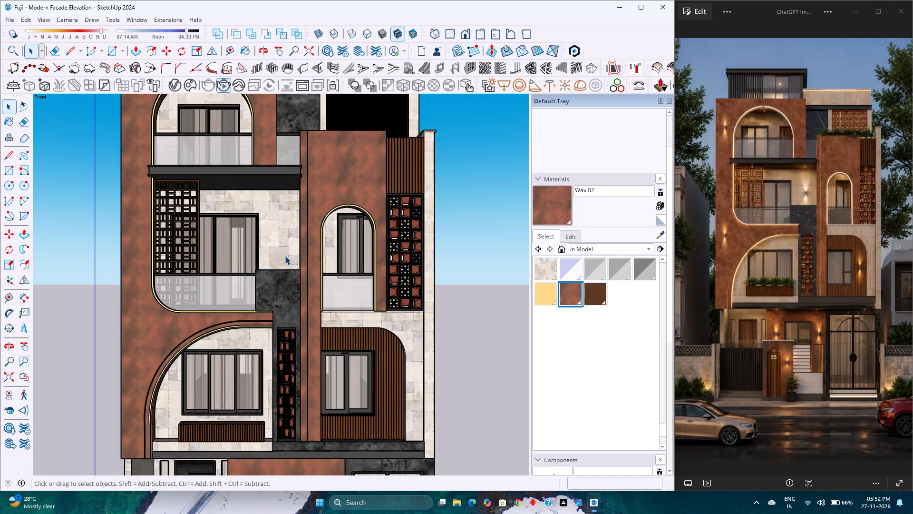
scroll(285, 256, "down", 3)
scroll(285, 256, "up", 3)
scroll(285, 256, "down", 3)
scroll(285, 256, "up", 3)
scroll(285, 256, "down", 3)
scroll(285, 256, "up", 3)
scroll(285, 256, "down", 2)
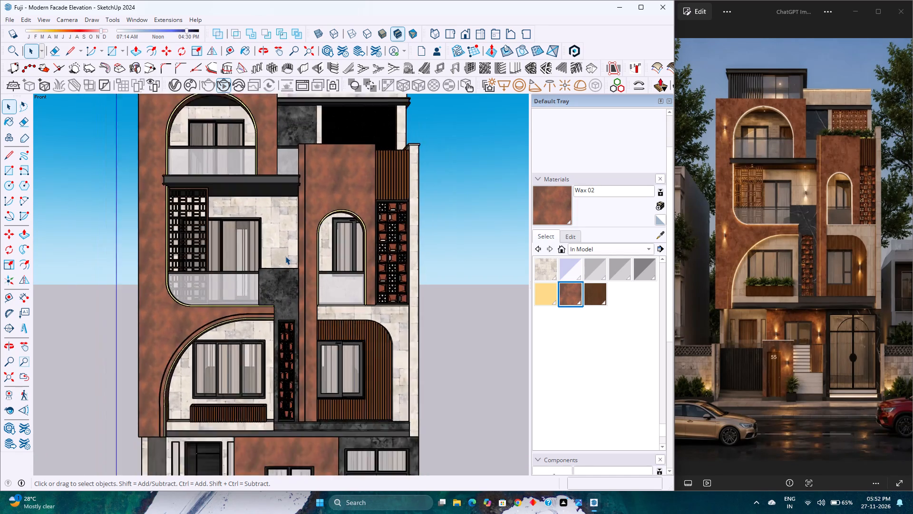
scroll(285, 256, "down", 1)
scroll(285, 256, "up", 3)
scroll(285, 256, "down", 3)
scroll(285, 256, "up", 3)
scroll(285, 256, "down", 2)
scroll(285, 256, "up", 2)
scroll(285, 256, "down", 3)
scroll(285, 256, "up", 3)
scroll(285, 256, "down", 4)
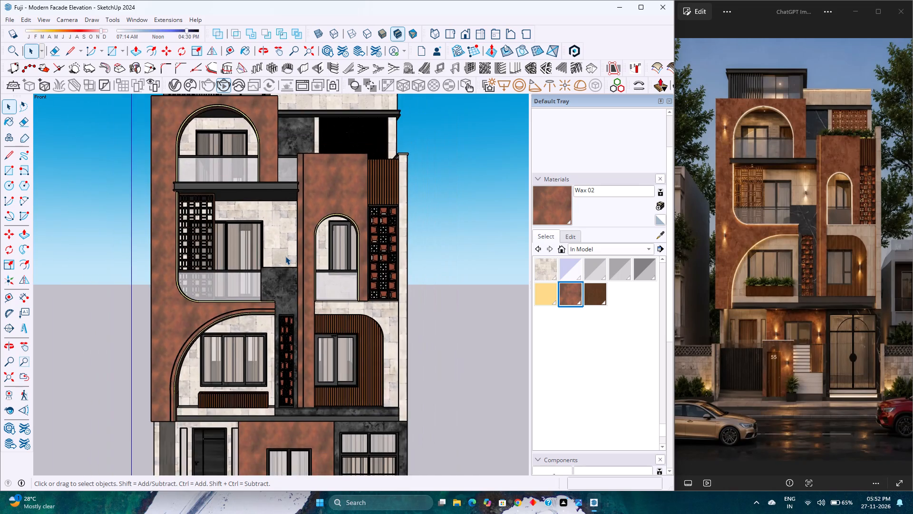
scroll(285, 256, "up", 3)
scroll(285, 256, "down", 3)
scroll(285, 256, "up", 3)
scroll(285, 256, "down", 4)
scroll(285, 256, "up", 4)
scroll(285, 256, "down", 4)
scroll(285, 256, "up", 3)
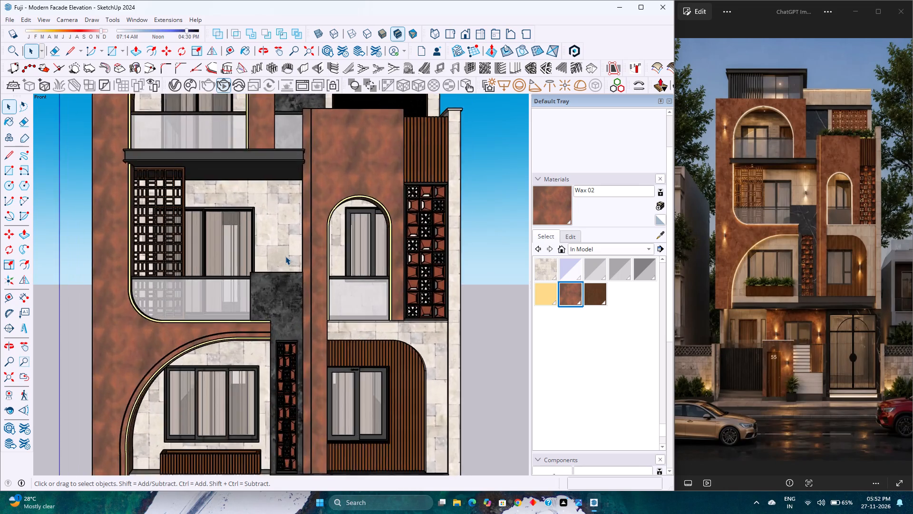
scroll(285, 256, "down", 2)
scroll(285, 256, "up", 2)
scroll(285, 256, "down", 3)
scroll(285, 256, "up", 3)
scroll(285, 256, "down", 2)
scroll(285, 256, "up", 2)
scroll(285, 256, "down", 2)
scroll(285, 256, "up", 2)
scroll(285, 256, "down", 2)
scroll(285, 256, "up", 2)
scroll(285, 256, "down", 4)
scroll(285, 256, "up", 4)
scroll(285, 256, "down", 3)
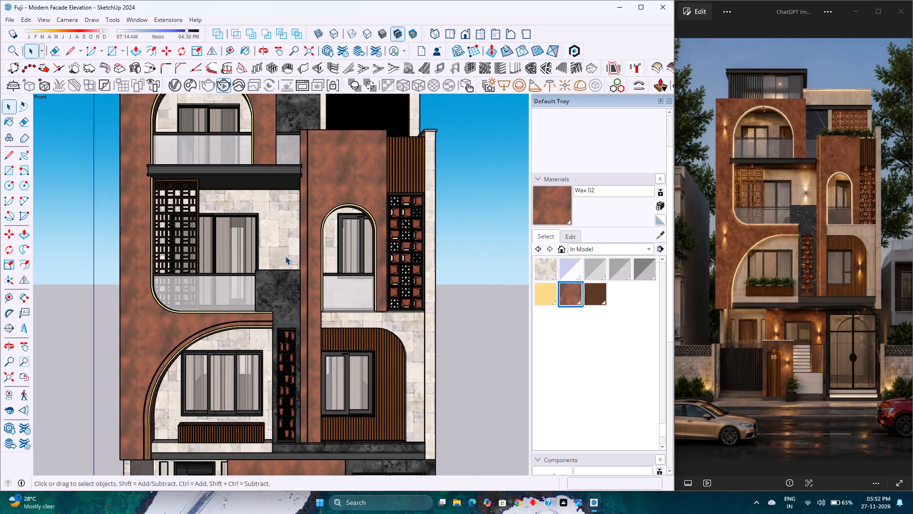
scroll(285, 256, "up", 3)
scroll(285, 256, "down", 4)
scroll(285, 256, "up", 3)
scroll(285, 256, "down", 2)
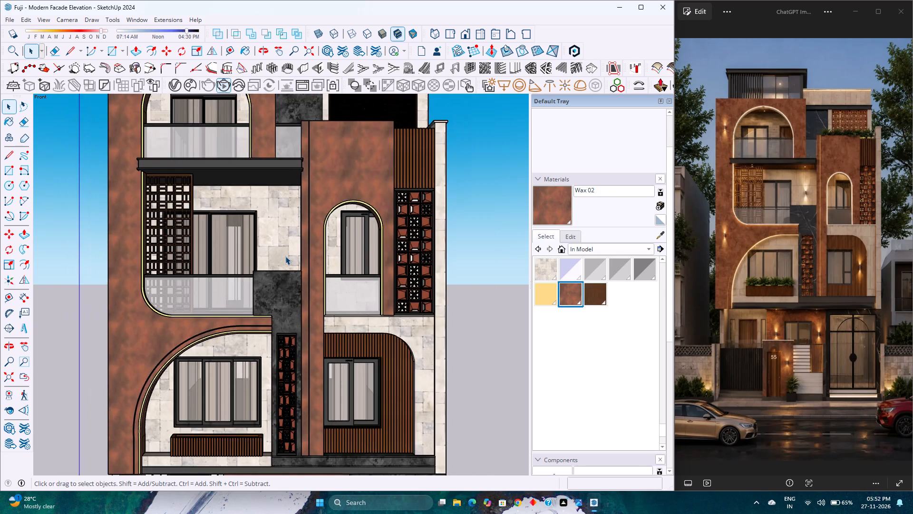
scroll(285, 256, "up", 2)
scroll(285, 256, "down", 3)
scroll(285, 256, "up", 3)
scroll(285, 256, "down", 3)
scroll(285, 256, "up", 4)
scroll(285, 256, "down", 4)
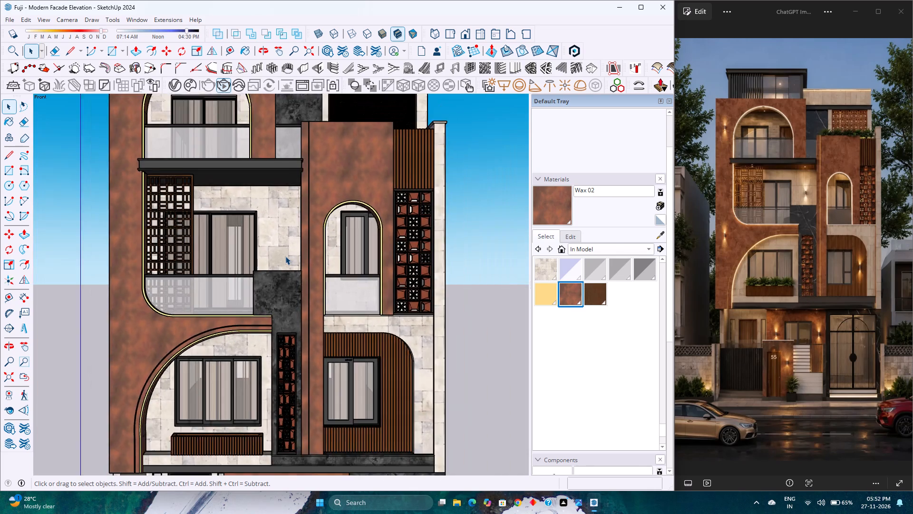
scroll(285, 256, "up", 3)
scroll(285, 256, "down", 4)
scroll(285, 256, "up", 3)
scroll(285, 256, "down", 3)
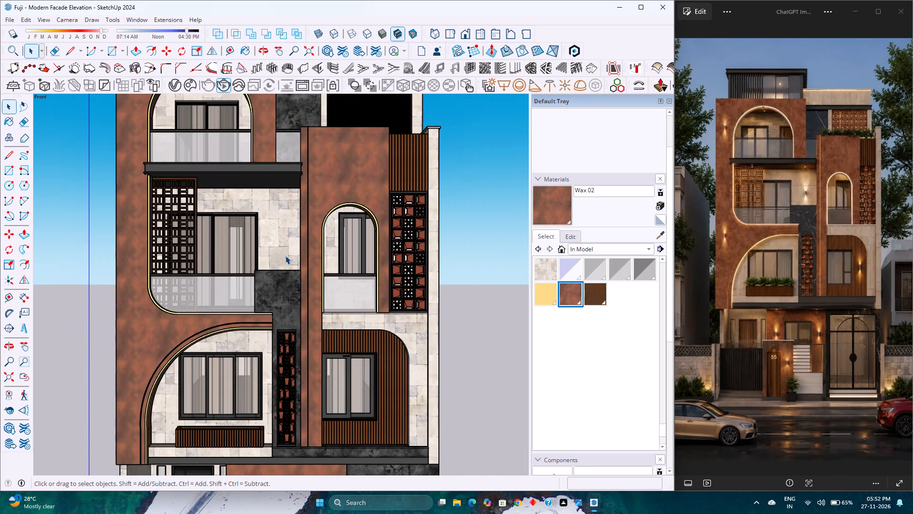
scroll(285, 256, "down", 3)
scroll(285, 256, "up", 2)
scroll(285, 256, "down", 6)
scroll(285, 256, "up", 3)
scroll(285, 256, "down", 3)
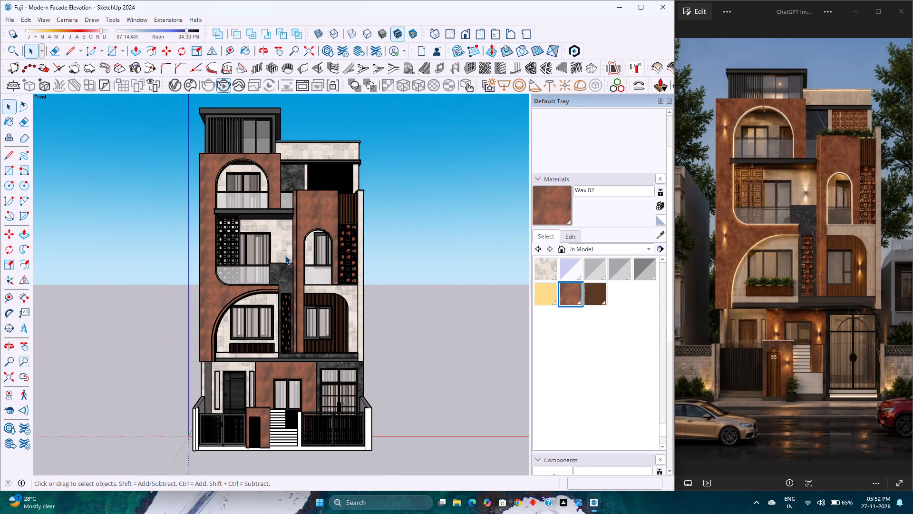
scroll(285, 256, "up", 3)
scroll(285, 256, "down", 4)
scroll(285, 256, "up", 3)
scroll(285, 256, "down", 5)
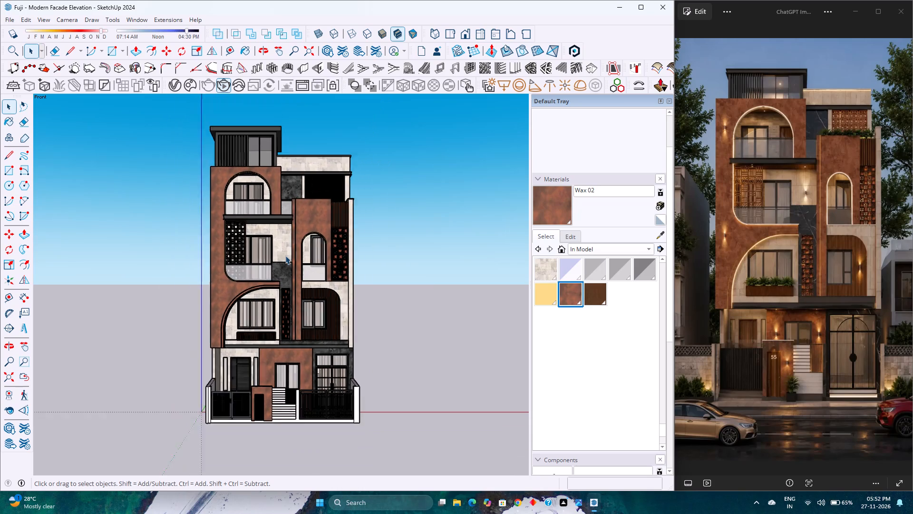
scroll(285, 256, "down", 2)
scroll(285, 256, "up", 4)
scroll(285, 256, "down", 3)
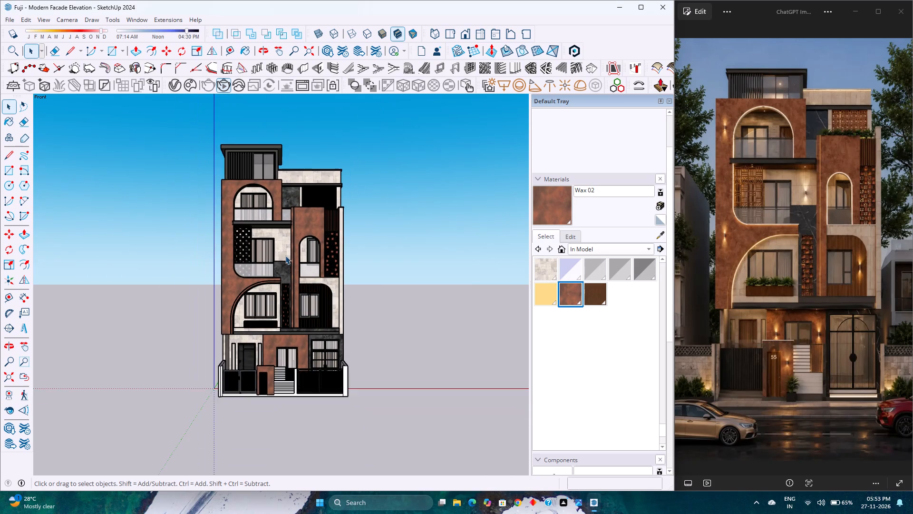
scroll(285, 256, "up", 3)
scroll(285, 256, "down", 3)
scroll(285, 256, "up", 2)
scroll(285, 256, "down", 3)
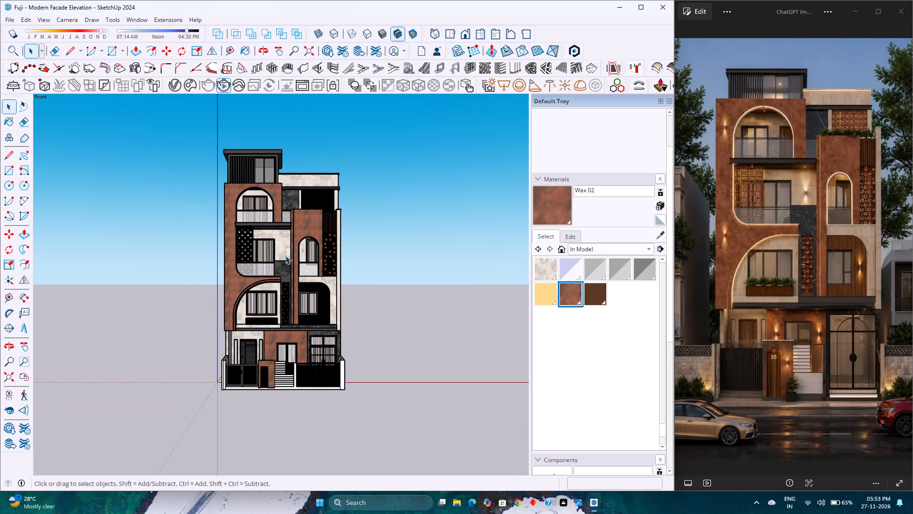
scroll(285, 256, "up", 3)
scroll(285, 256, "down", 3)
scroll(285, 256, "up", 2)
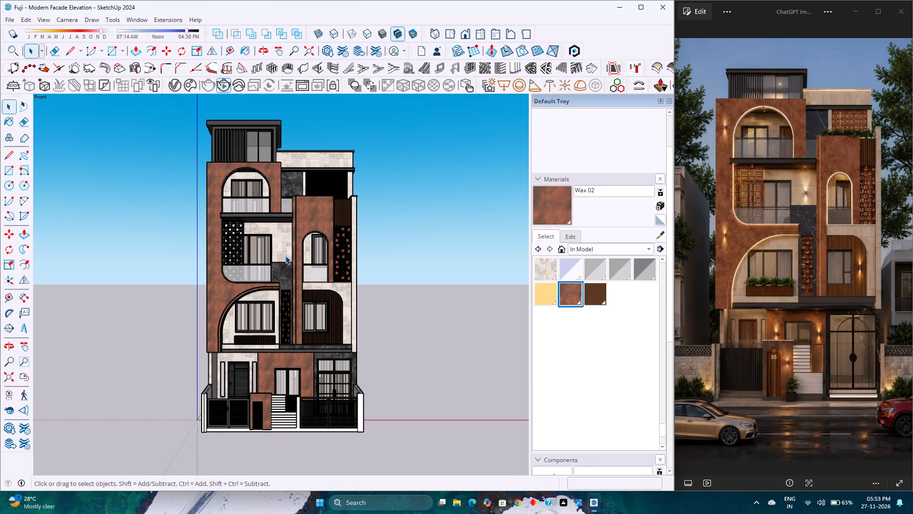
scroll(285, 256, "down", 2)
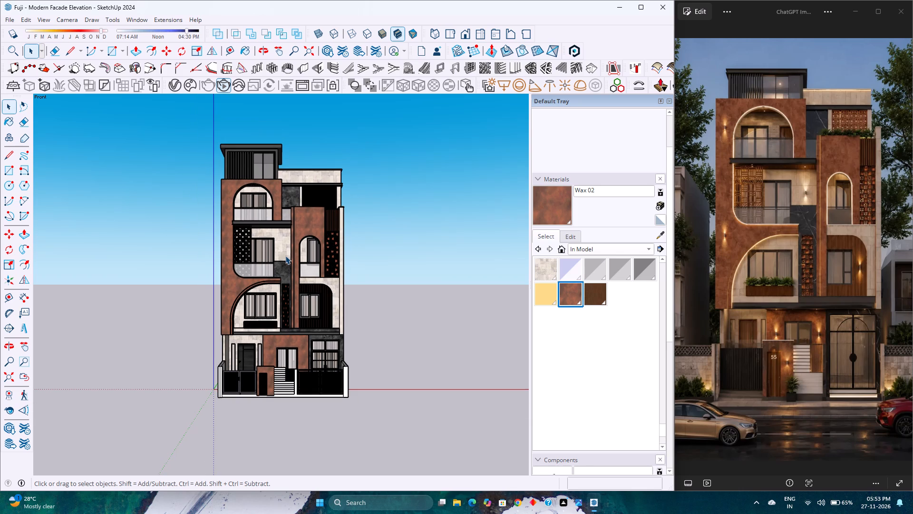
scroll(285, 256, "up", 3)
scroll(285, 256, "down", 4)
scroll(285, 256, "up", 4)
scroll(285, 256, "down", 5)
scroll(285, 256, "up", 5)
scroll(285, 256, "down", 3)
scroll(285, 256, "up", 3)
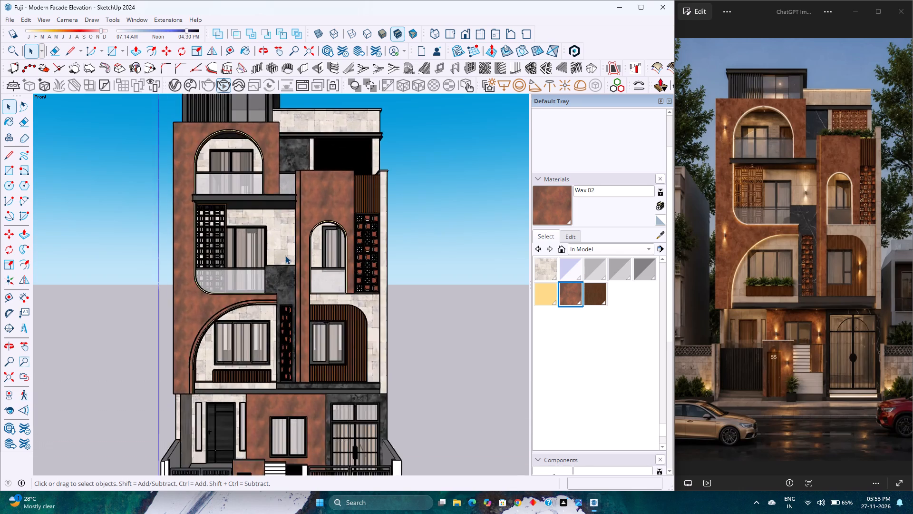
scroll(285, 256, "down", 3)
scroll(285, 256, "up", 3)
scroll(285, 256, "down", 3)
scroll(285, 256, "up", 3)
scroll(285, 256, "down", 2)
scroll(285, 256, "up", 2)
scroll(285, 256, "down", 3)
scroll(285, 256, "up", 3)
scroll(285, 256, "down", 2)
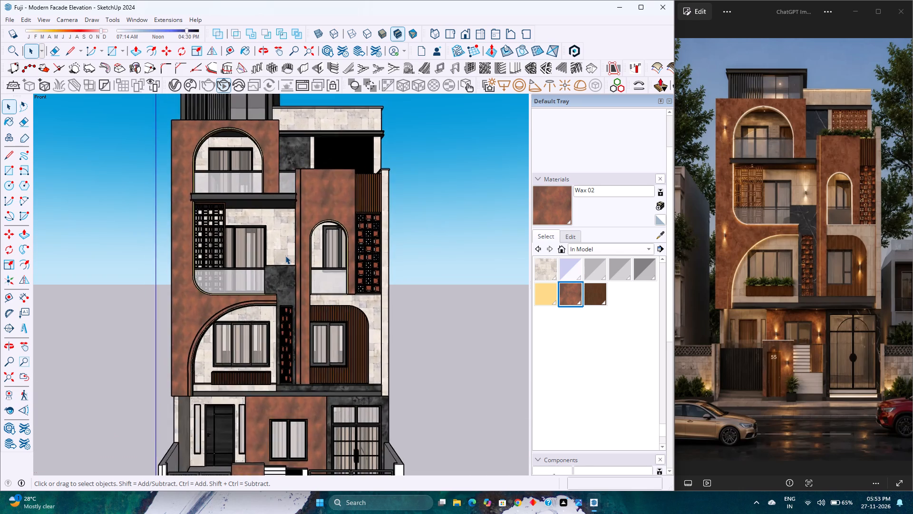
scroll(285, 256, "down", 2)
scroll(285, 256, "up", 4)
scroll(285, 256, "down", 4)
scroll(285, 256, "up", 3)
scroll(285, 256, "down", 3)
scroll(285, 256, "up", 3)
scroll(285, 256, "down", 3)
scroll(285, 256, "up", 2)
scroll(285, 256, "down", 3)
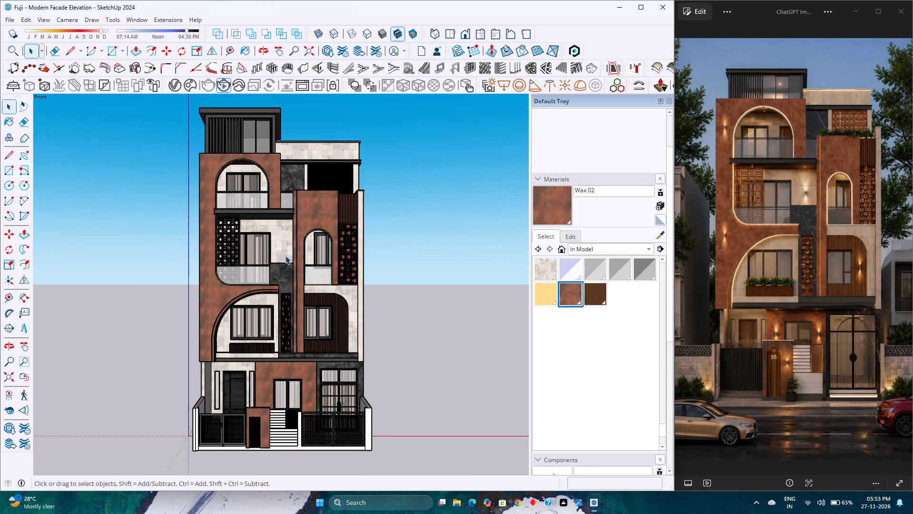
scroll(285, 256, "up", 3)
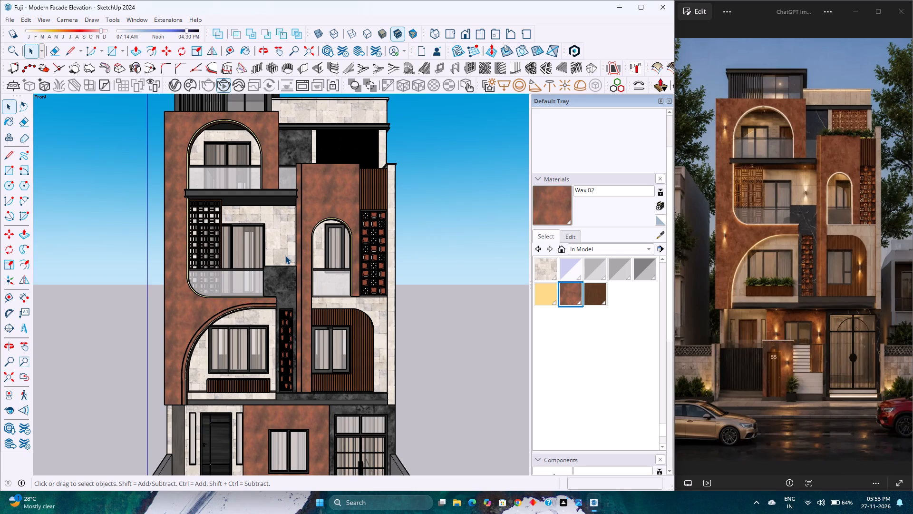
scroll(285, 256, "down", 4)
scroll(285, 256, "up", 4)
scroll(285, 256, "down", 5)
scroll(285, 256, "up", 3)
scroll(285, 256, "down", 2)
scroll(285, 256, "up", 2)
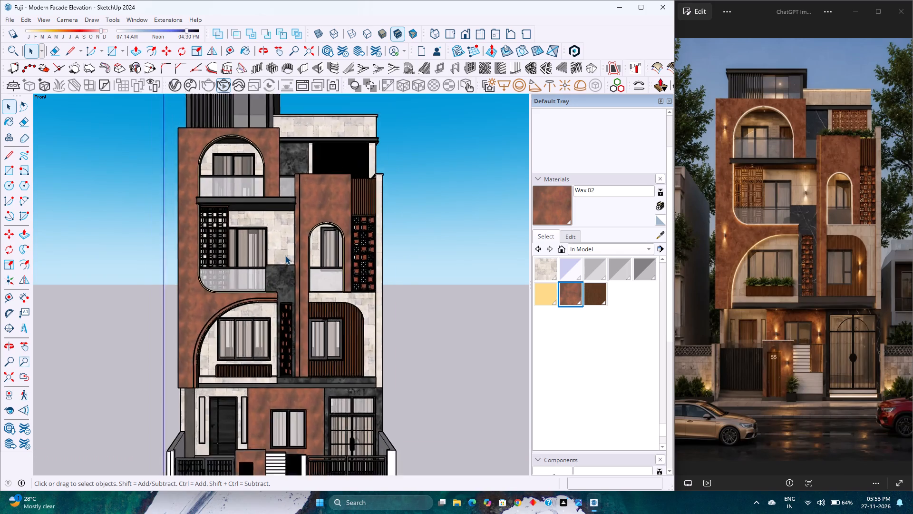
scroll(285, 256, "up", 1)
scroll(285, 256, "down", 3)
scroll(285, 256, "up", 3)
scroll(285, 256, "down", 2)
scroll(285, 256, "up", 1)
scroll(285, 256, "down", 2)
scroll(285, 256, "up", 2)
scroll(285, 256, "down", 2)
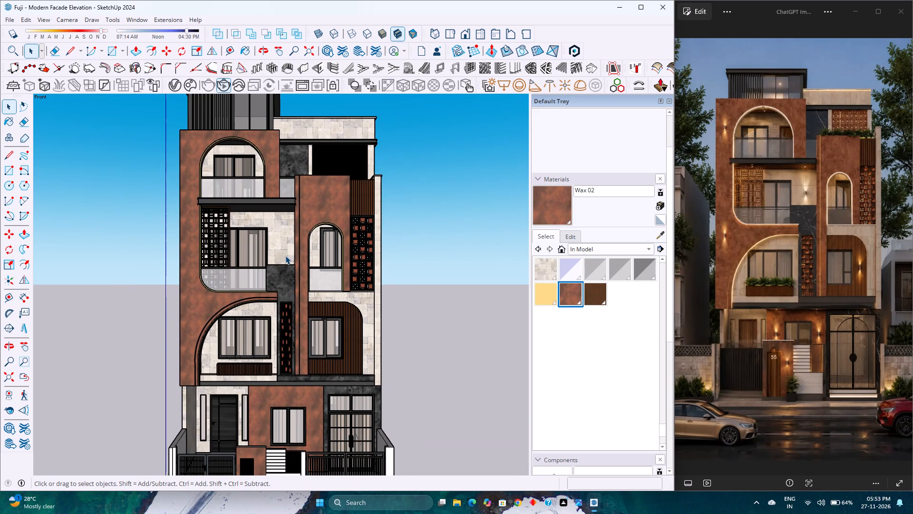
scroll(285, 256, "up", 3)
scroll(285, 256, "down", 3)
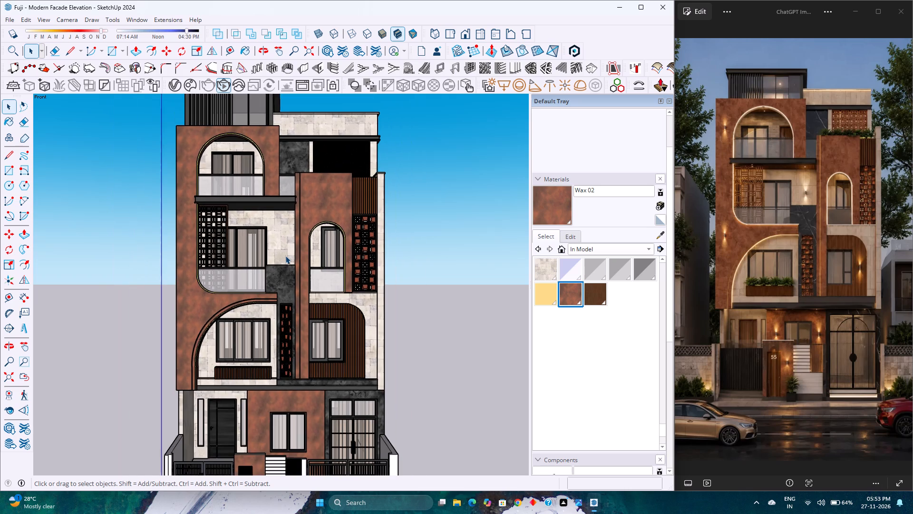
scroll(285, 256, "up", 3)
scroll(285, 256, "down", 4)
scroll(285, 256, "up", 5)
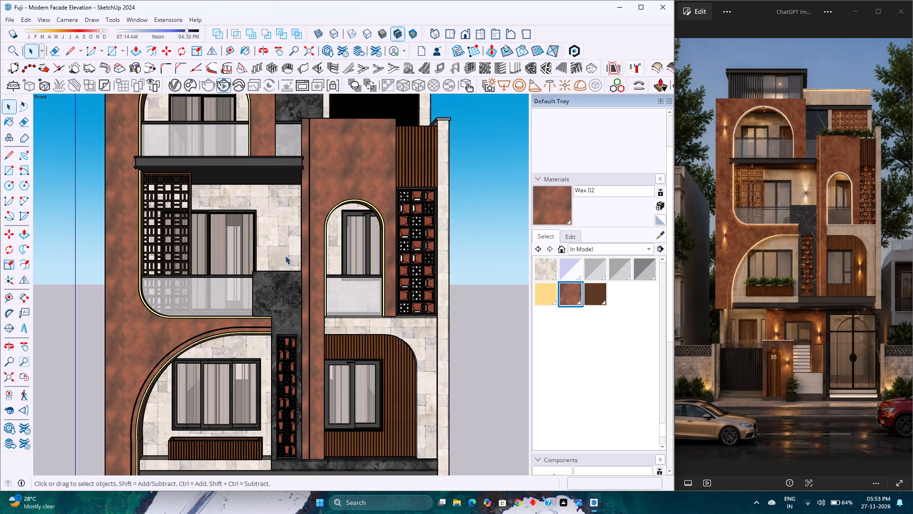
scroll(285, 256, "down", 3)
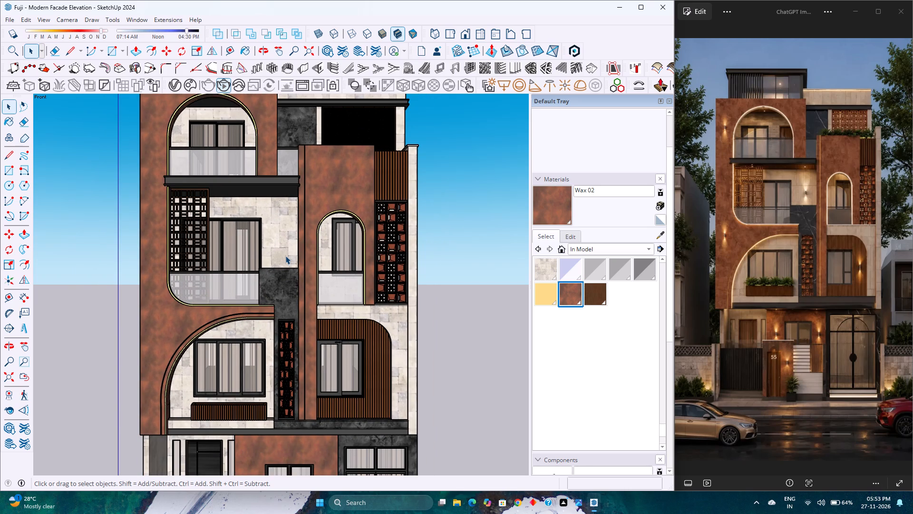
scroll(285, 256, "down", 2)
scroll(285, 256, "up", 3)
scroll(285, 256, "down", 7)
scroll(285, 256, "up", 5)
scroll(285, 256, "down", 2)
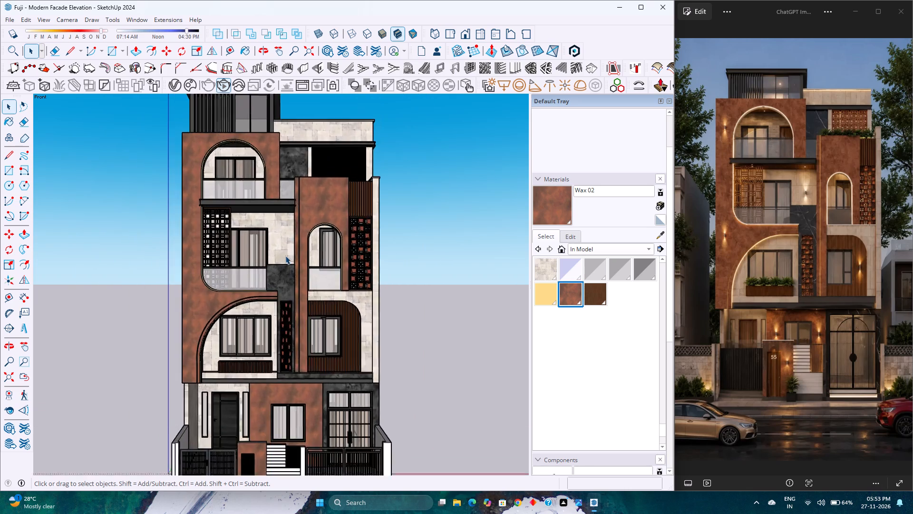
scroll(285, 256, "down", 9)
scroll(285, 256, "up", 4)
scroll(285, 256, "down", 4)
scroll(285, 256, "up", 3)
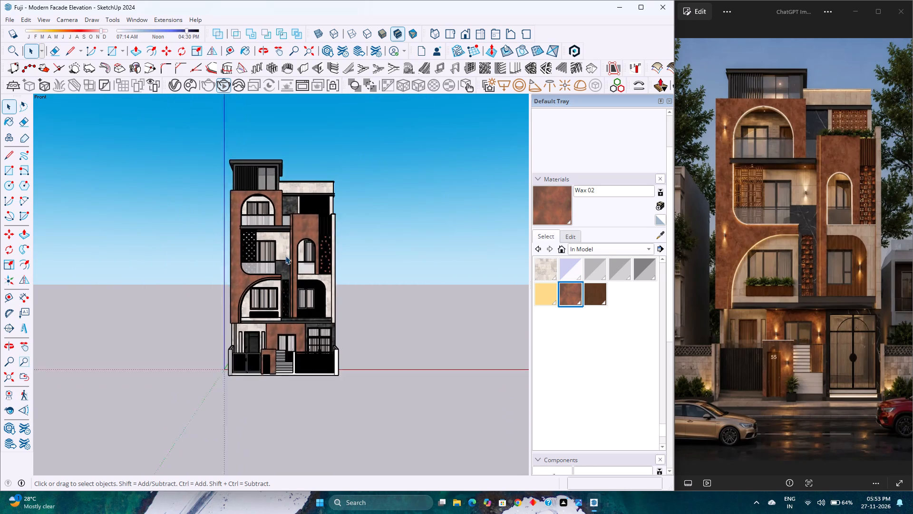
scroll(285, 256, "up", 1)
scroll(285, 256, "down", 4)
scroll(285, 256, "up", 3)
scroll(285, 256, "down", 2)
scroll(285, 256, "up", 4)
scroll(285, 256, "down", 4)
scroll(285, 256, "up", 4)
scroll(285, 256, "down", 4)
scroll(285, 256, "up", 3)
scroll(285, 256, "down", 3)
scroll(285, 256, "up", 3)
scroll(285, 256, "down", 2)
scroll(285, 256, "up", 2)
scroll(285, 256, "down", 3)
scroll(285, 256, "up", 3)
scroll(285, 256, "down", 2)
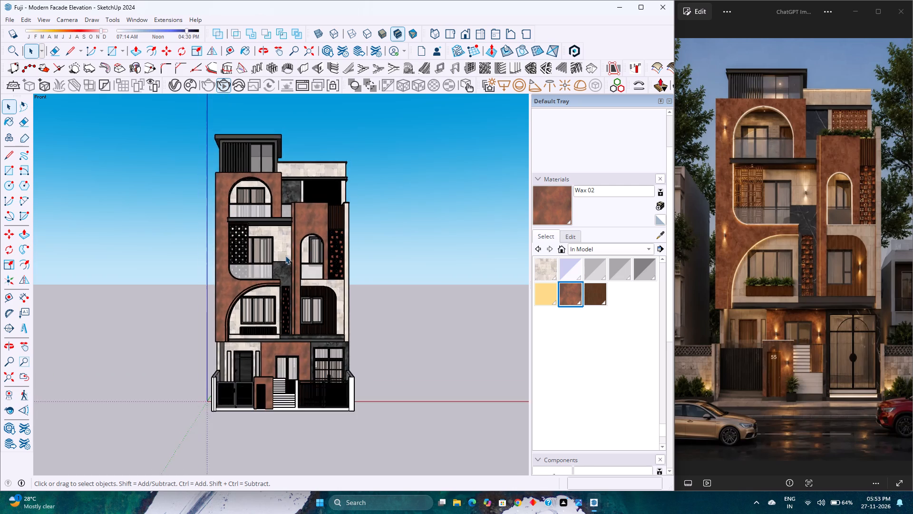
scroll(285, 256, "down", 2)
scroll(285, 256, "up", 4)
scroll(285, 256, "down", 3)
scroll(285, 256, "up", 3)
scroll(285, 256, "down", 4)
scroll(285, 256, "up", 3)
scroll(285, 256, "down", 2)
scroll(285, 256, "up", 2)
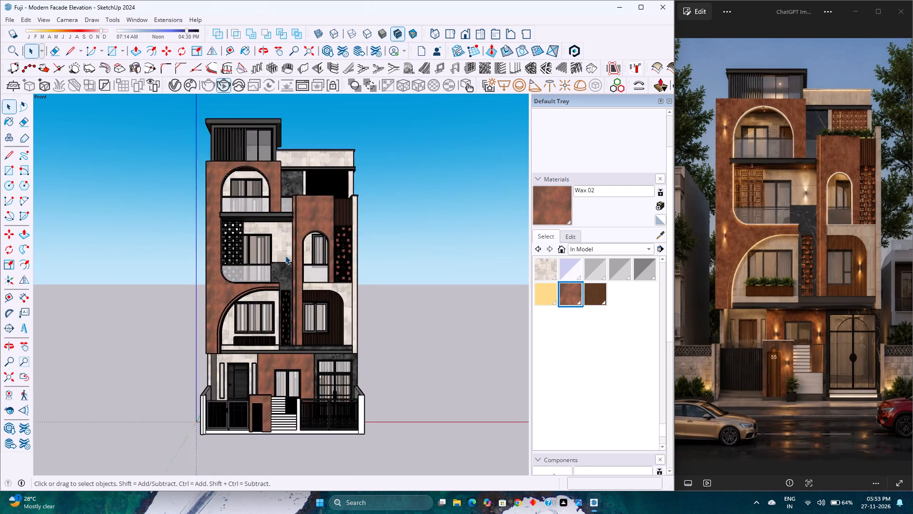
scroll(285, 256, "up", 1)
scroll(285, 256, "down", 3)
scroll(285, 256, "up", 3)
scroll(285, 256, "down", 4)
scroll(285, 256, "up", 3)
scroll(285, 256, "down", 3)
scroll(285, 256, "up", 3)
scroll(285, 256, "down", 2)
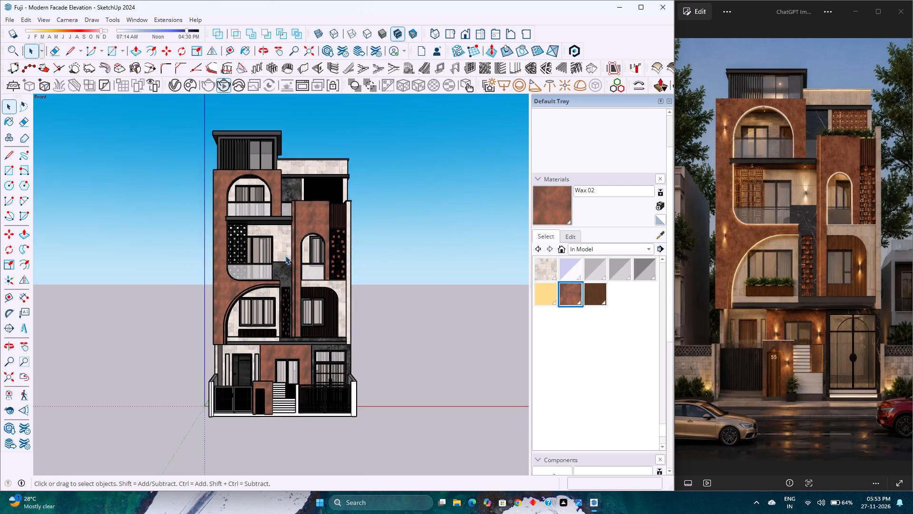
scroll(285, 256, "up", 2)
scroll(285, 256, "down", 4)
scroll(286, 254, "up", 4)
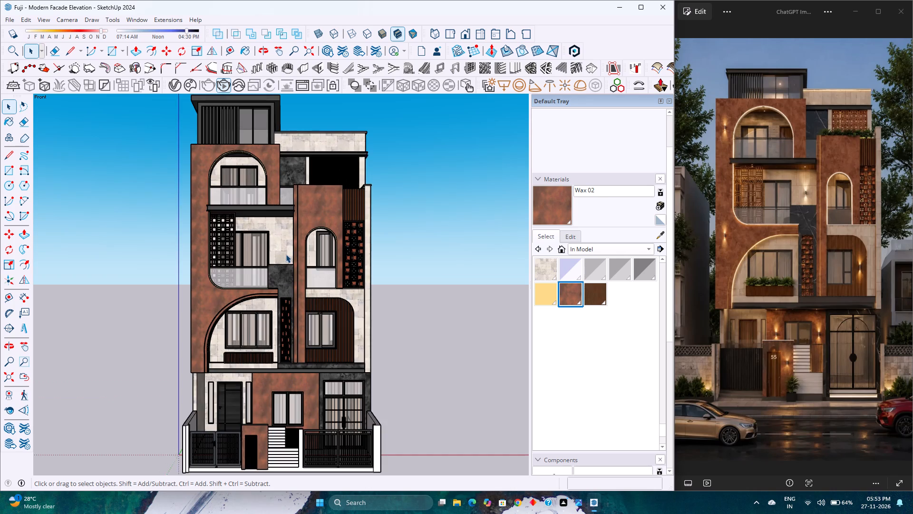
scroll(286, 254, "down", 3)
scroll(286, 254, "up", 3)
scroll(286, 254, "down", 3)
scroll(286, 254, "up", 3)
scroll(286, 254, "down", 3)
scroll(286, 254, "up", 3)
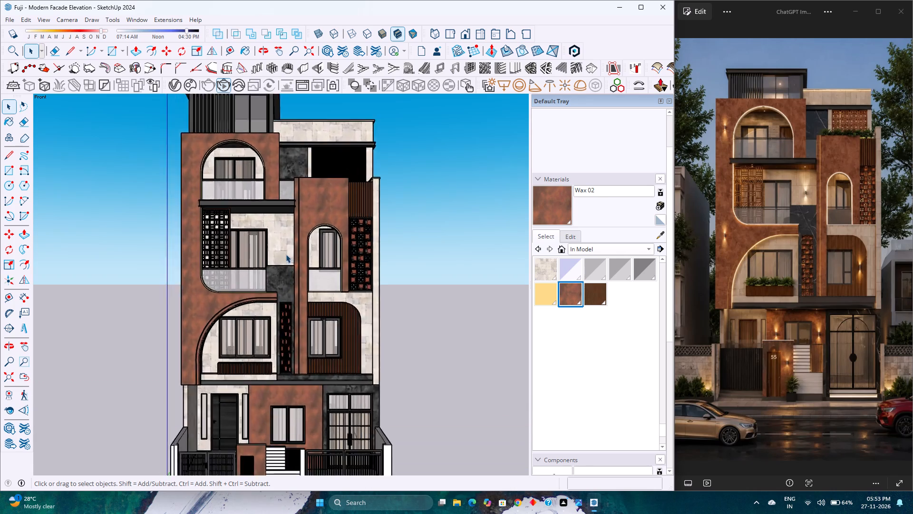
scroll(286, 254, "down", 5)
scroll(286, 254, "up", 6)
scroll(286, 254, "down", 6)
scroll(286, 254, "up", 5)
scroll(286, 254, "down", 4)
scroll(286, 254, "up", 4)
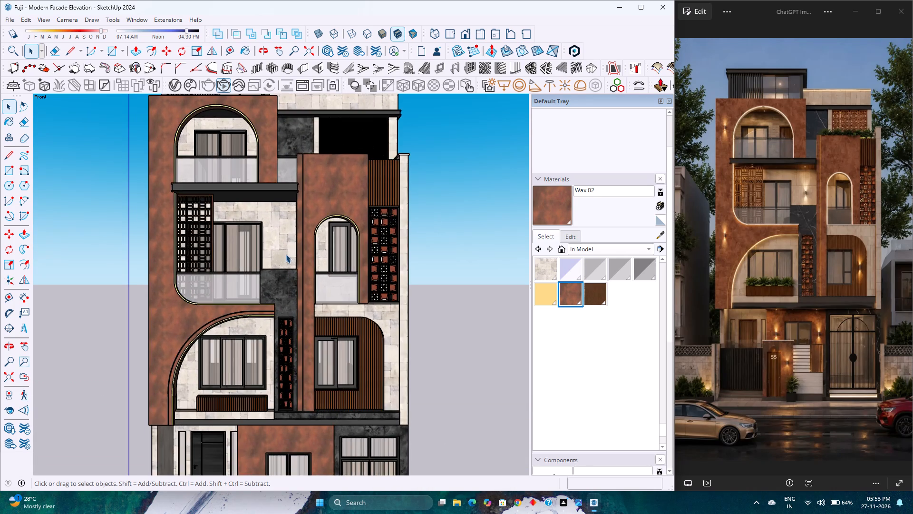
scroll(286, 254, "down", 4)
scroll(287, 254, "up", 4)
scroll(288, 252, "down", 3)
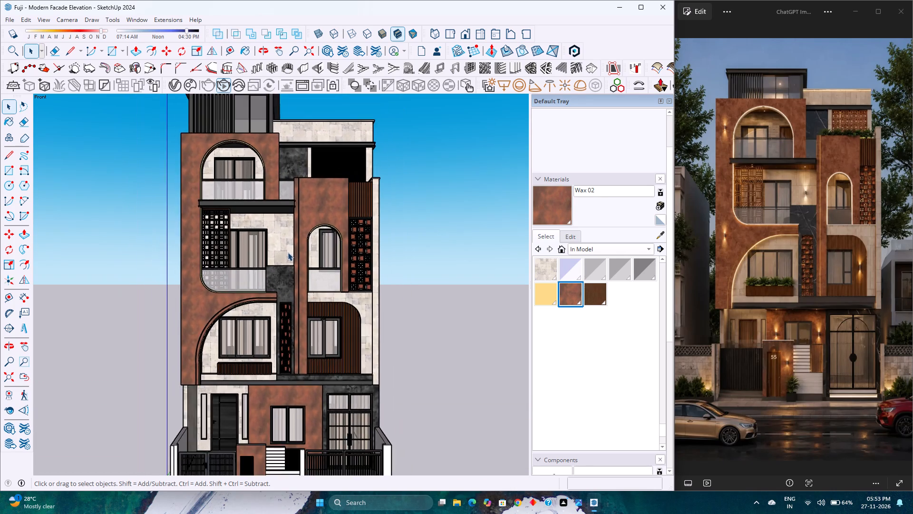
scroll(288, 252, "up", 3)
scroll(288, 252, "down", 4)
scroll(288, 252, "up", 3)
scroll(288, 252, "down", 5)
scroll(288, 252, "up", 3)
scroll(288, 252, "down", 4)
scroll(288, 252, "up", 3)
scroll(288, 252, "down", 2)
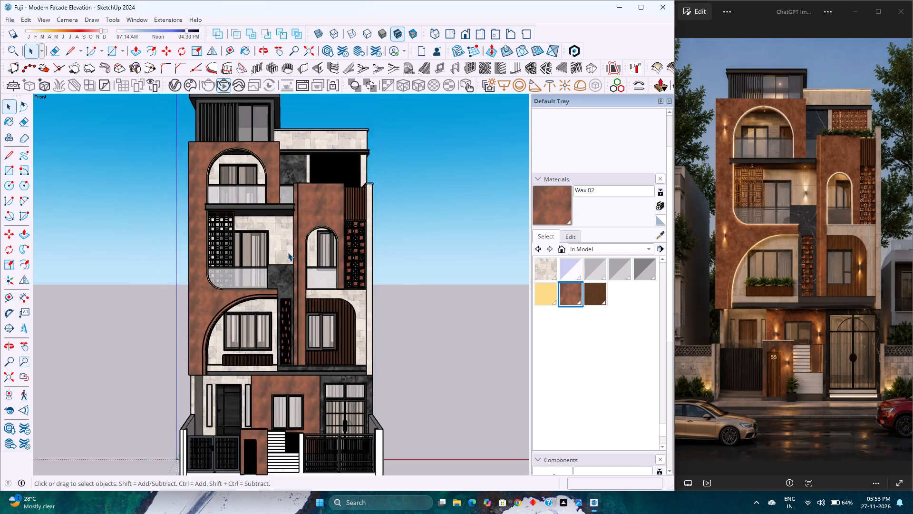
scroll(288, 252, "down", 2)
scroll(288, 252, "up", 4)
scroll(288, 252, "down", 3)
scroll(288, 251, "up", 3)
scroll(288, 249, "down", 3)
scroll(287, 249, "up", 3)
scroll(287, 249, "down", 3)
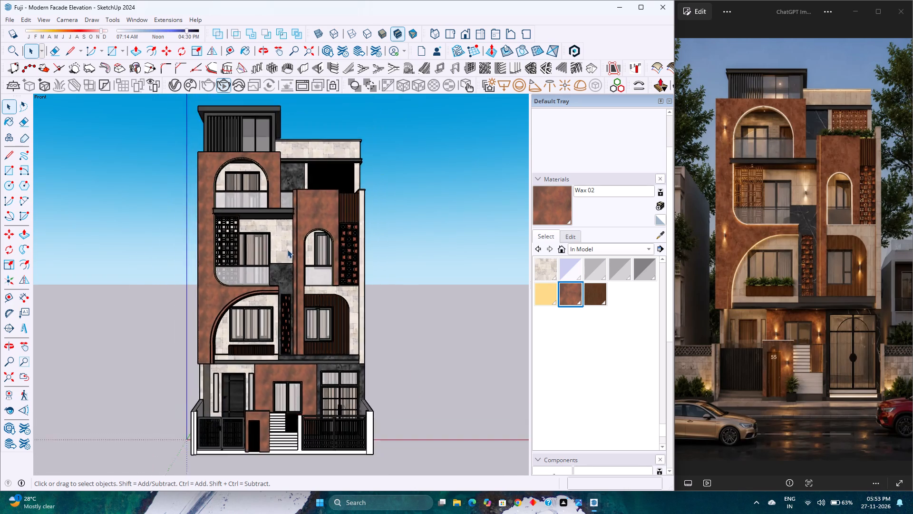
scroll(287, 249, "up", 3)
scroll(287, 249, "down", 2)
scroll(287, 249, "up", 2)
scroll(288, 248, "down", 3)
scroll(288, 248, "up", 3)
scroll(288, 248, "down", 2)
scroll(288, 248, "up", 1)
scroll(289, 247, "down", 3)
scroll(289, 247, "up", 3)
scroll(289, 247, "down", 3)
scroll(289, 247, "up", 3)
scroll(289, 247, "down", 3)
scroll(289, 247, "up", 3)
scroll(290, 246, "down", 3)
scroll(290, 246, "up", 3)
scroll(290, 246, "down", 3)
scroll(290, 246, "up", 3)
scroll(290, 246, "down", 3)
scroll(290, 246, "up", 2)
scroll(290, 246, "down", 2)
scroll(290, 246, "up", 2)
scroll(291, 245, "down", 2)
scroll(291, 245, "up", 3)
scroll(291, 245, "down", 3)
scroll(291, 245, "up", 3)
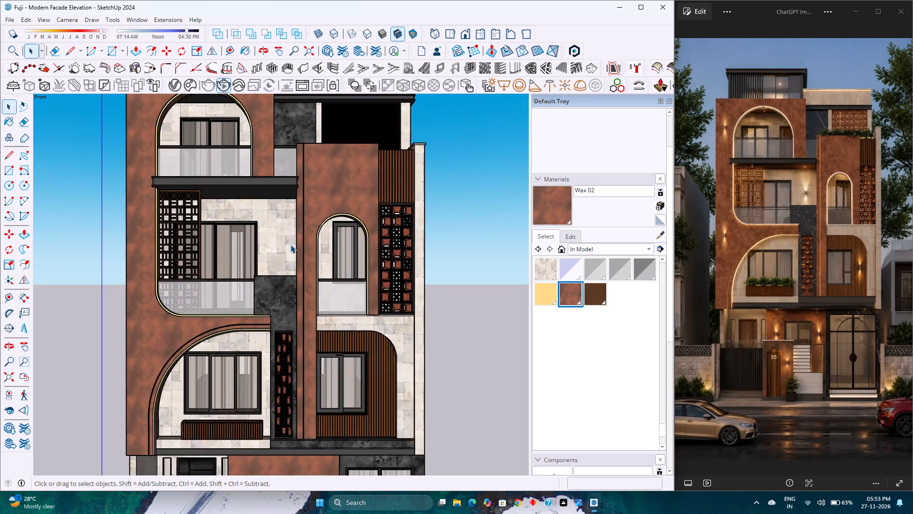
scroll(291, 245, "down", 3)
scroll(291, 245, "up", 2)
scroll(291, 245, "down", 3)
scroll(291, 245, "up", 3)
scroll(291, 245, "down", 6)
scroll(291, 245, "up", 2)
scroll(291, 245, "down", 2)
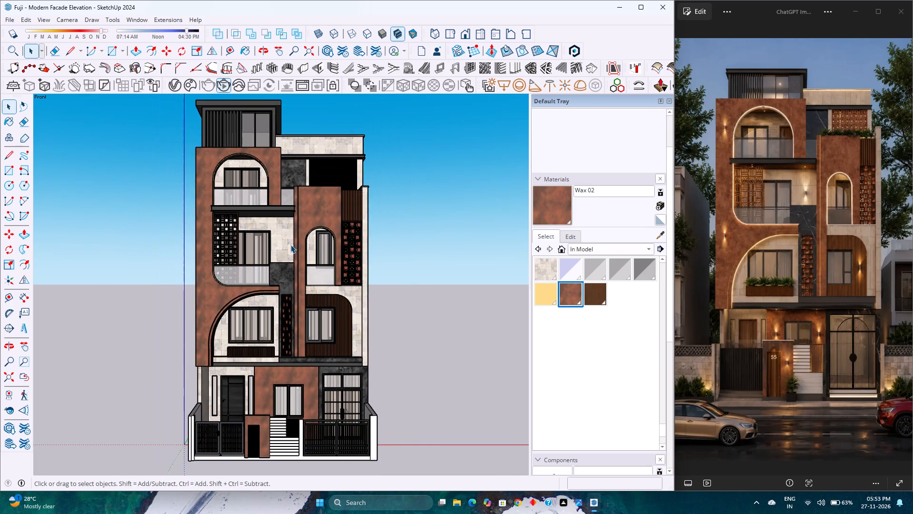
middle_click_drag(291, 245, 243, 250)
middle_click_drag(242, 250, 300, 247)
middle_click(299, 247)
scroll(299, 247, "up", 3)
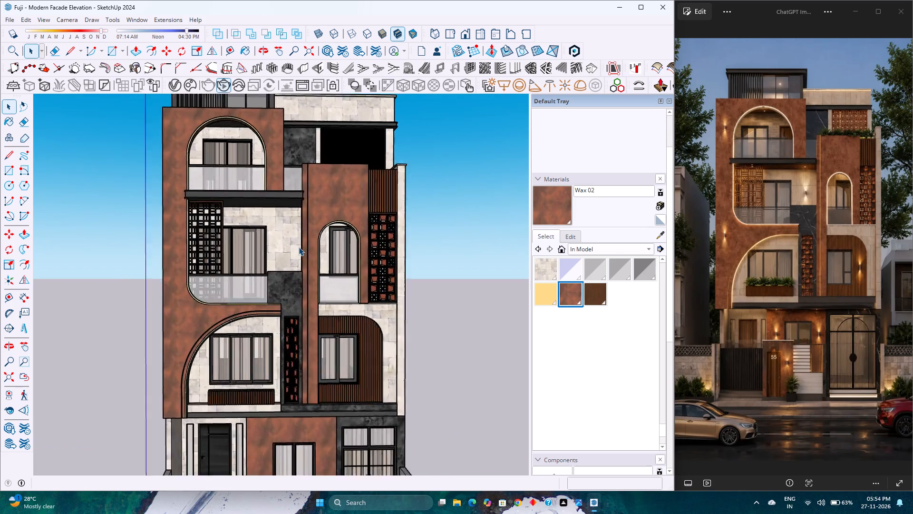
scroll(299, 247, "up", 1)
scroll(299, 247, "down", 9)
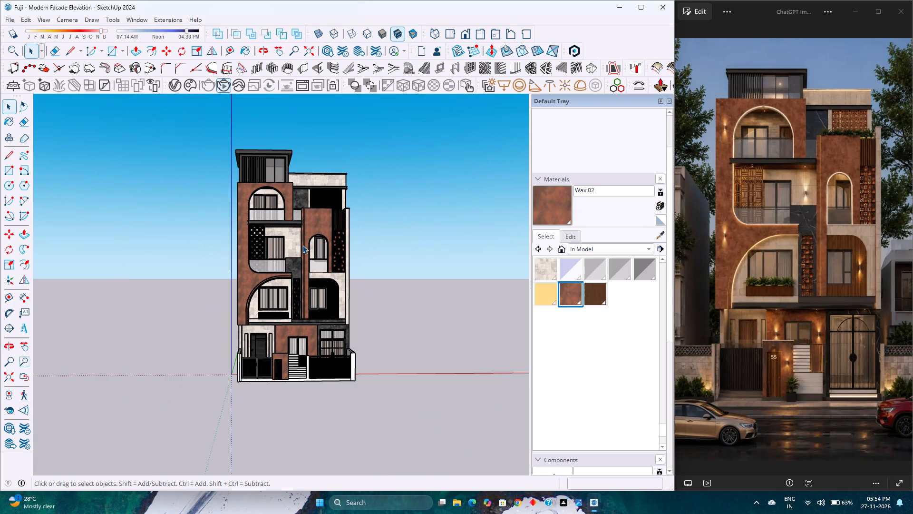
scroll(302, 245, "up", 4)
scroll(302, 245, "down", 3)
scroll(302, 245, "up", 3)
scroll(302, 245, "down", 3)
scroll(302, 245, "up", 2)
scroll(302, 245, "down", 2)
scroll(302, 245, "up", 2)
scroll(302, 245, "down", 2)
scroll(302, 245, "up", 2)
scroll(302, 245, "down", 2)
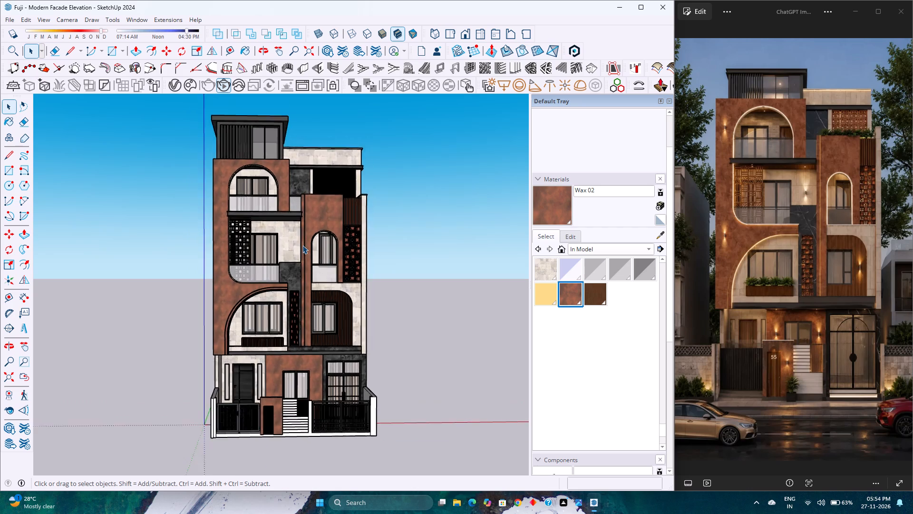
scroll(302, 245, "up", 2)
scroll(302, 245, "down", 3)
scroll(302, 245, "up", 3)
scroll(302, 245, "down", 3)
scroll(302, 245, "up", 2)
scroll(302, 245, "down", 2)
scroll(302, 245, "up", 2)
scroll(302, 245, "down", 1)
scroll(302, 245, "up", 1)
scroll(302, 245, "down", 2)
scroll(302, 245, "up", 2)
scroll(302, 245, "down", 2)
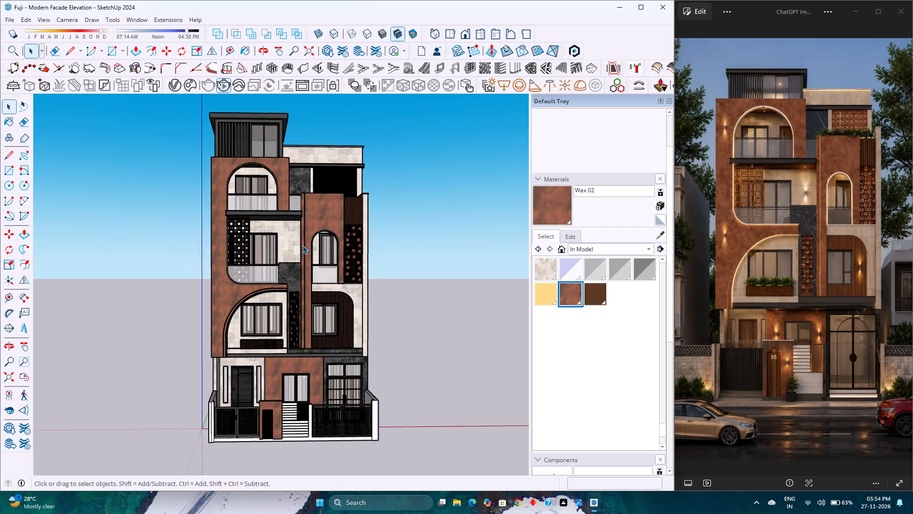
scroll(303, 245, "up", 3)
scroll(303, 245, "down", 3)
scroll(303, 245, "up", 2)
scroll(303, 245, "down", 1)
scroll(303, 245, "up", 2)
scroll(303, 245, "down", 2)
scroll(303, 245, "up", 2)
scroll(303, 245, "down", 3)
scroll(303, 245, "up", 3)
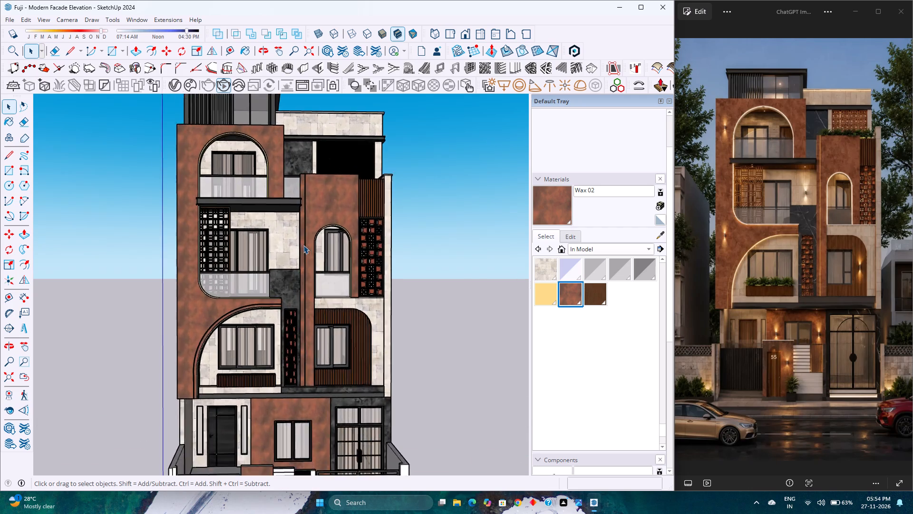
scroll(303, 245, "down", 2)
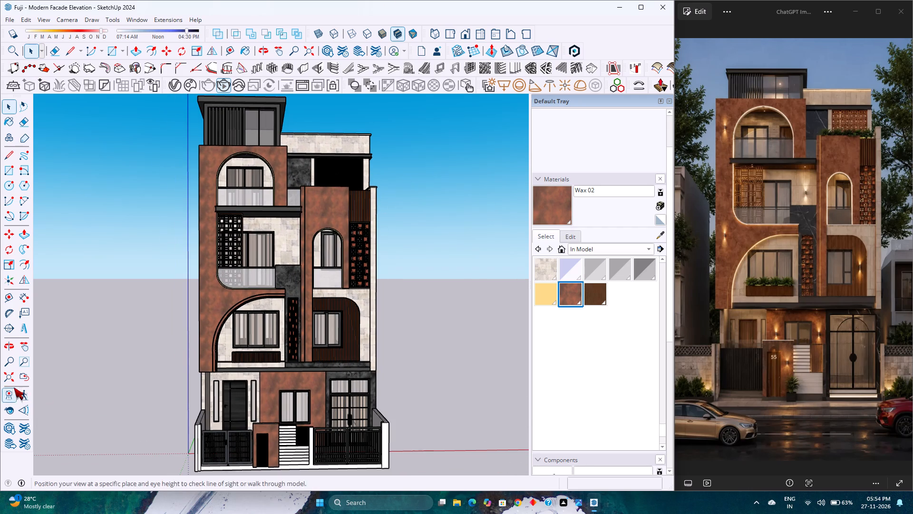
Return to the standard Front view and fit the entire house model in the viewport.
left_click(14, 384)
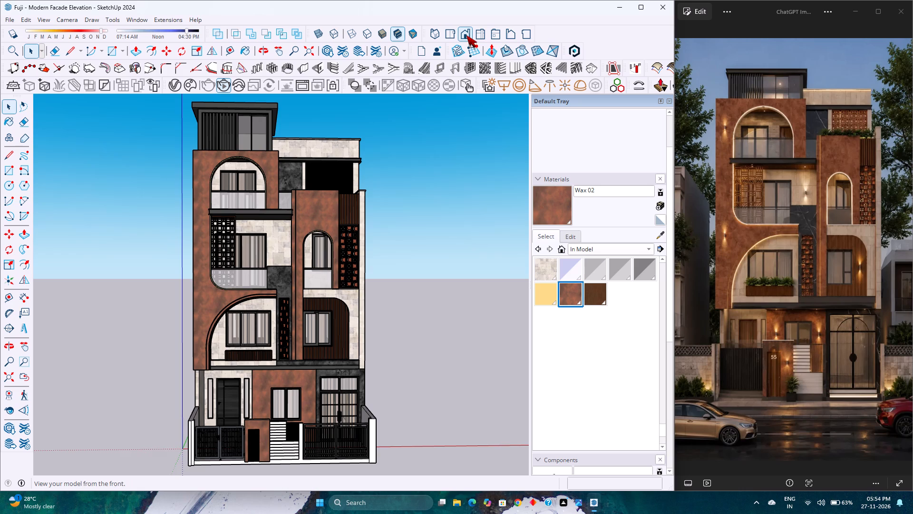
left_click(466, 35)
left_click(8, 376)
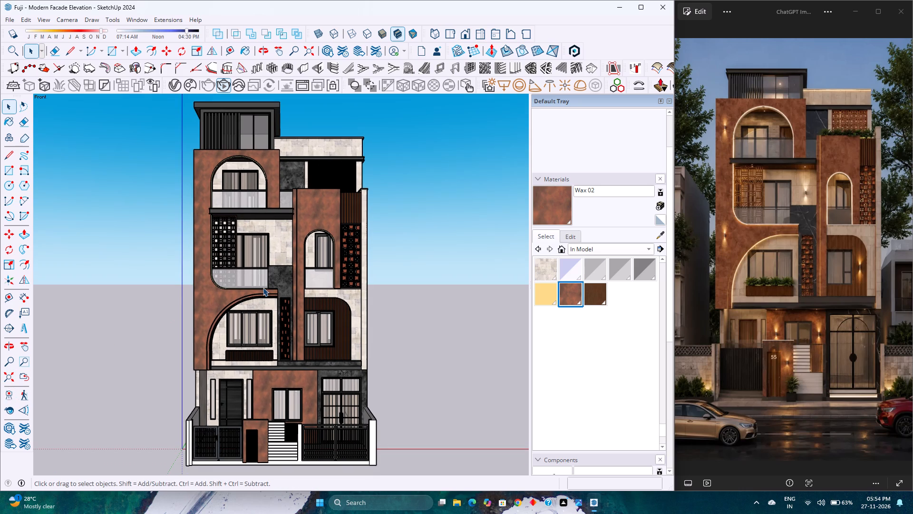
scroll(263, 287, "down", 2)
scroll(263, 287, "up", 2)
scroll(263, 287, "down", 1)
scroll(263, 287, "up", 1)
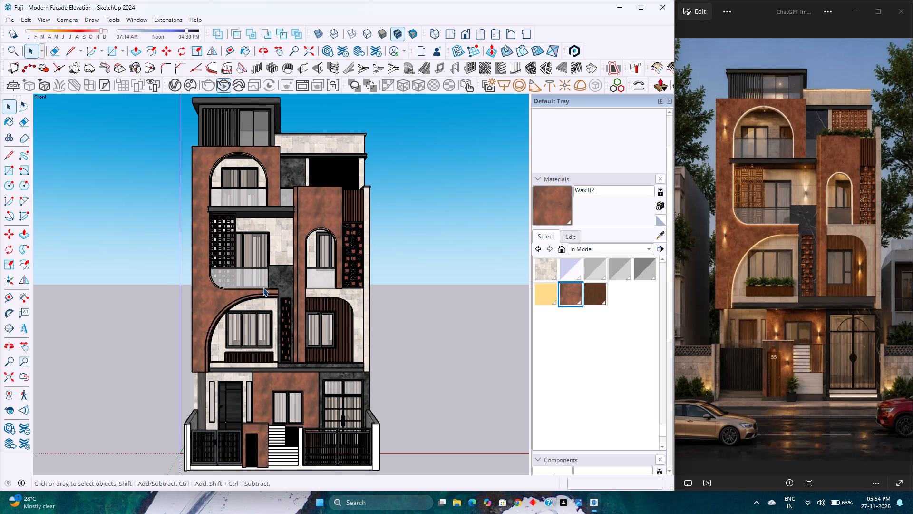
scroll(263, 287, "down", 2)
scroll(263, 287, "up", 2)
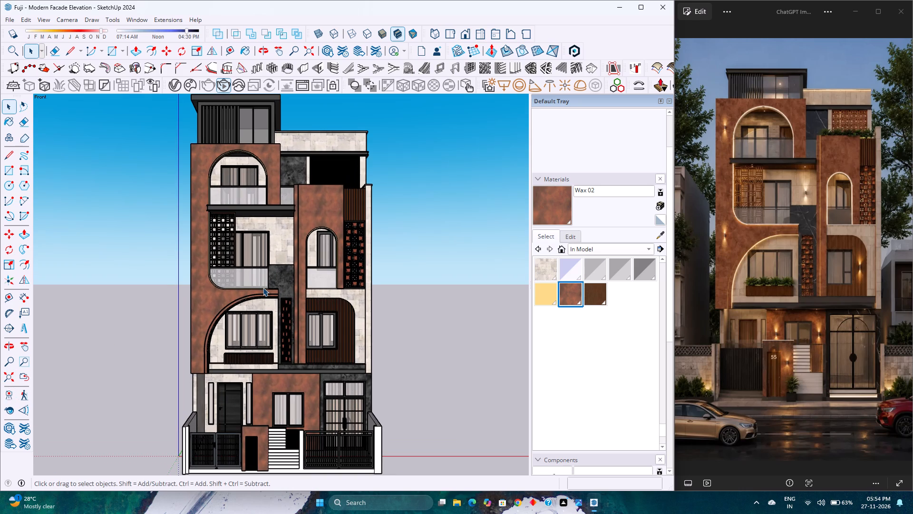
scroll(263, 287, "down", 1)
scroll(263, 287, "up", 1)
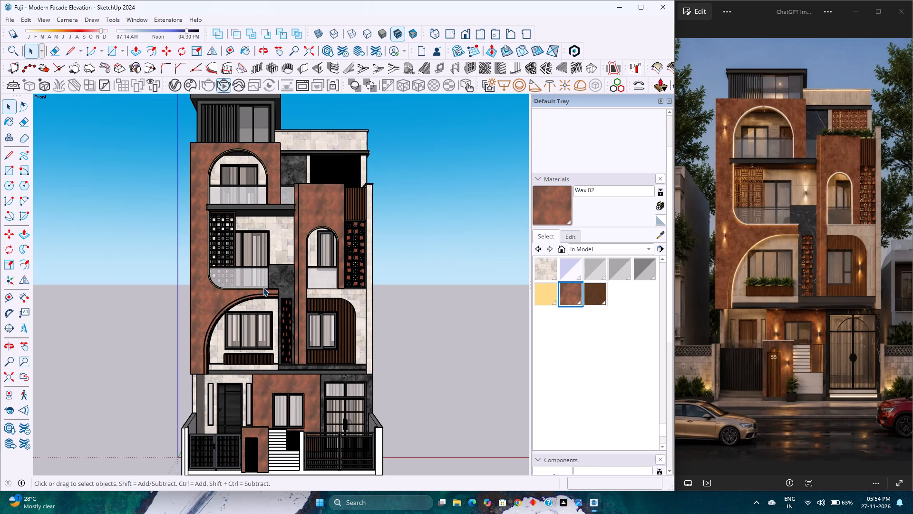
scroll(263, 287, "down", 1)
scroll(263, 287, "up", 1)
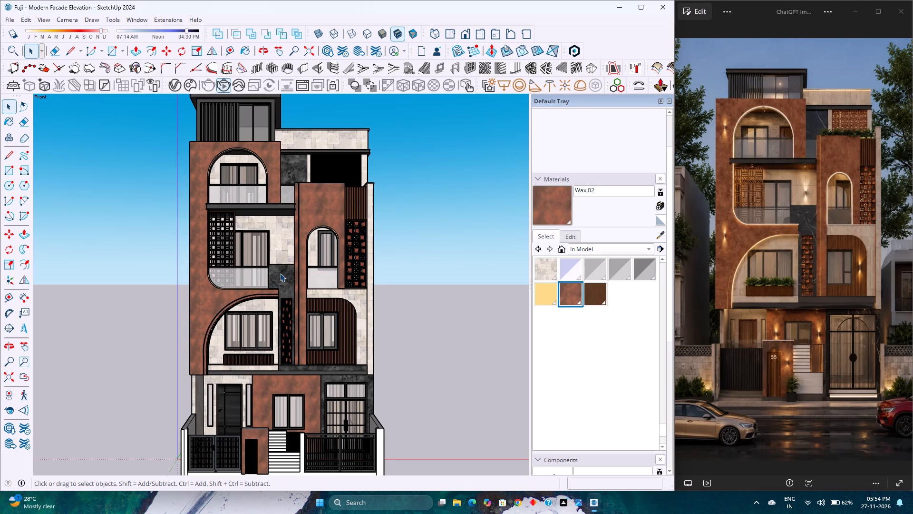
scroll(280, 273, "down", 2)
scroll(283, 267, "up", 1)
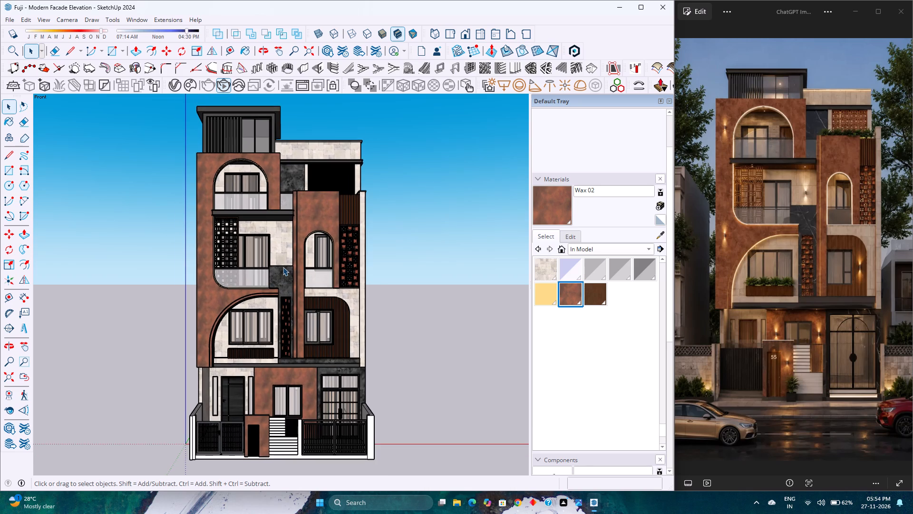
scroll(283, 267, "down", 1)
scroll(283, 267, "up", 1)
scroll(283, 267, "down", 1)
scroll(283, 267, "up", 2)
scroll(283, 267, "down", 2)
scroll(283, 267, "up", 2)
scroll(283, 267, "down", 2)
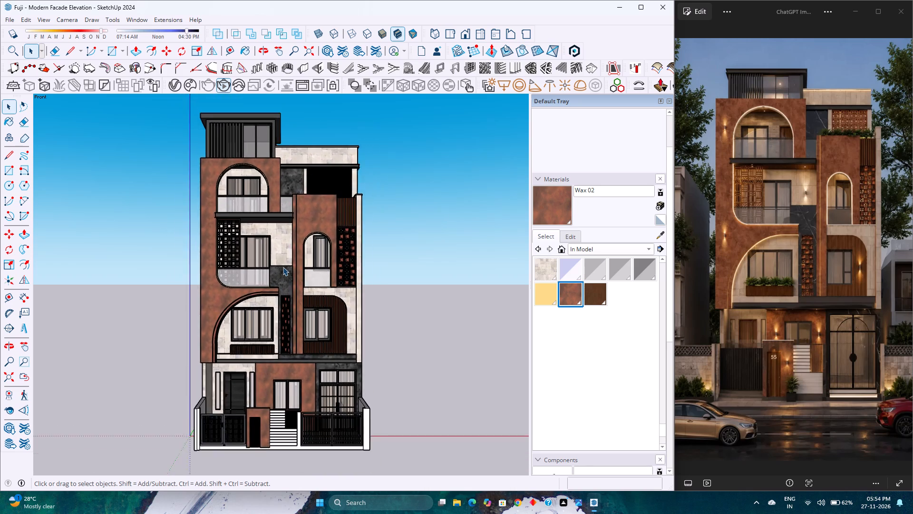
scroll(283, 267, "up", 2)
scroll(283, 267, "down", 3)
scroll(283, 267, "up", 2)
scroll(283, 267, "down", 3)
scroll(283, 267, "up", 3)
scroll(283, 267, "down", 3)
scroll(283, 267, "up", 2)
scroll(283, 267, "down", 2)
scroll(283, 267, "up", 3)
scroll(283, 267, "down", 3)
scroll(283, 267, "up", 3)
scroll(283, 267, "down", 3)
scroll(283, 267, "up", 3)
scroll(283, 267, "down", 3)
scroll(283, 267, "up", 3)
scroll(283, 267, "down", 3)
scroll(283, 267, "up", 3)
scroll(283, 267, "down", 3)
Examine the house from a raised front angle, including the roof terrace, top-floor cabin and upper arched openings.
middle_click_drag(268, 247, 273, 346)
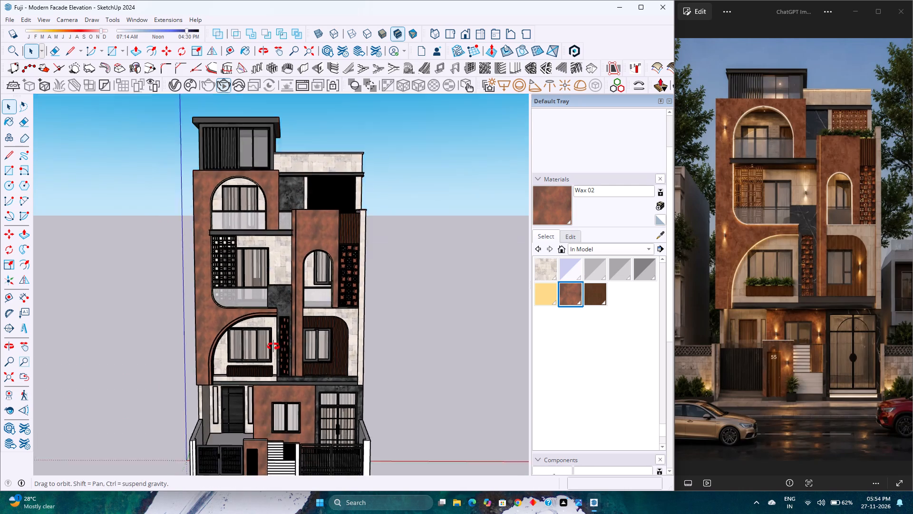
middle_click_drag(273, 346, 280, 391)
scroll(185, 247, "down", 1)
scroll(184, 244, "up", 8)
scroll(208, 304, "up", 4)
scroll(209, 304, "down", 4)
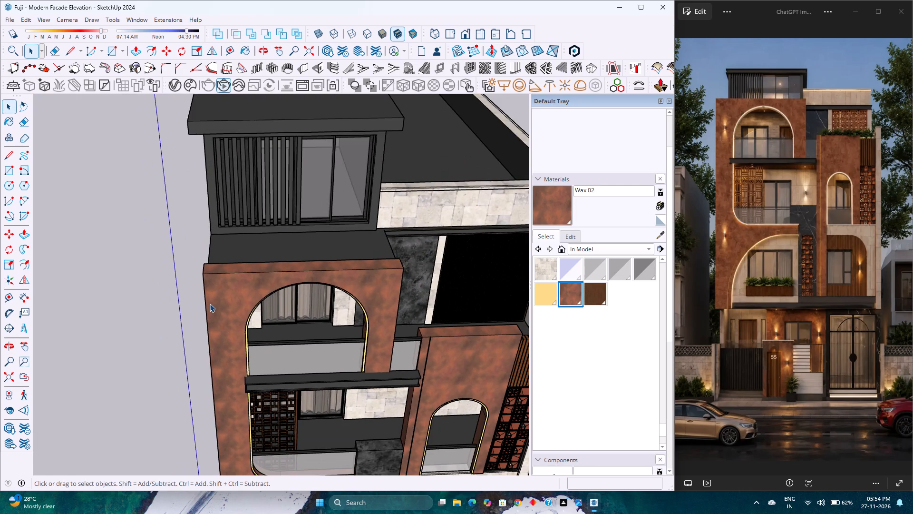
scroll(211, 304, "down", 8)
middle_click_drag(211, 303, 216, 319)
middle_click(216, 319)
scroll(219, 335, "up", 3)
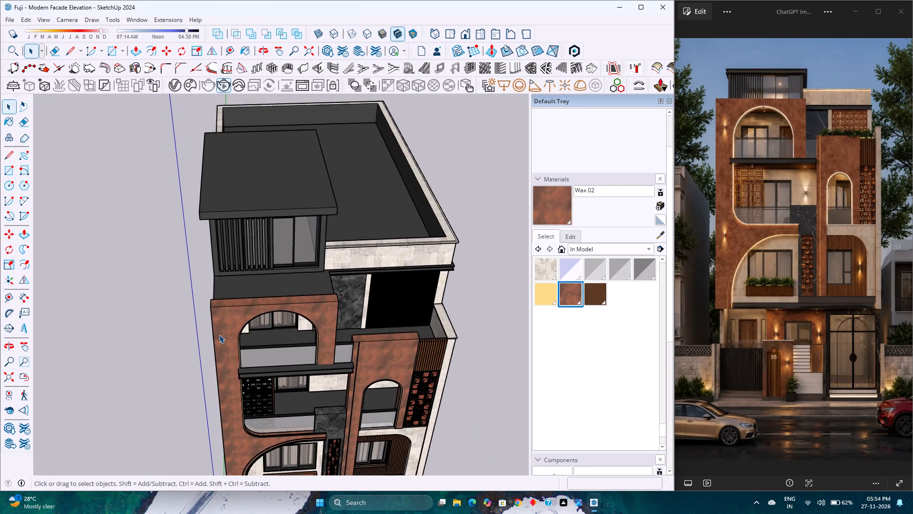
scroll(219, 335, "up", 2)
scroll(221, 333, "down", 11)
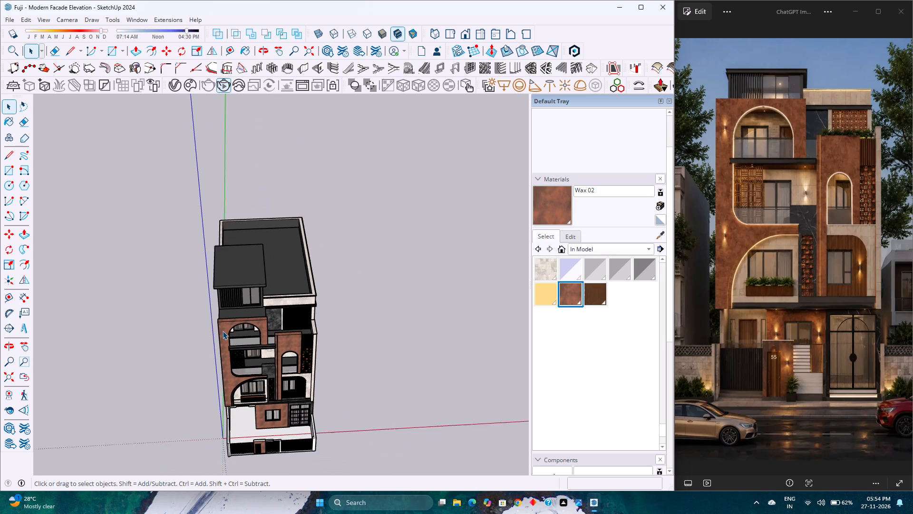
scroll(223, 331, "down", 1)
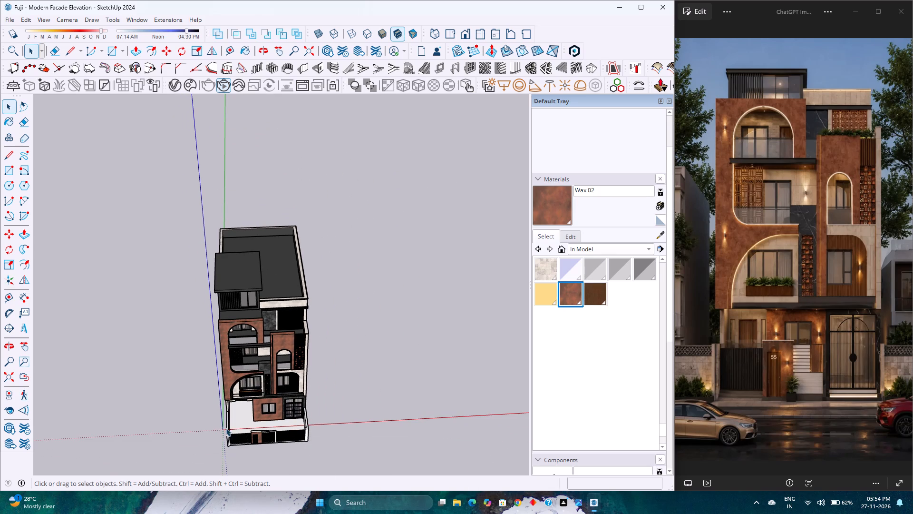
Examine the facade's depth from the side and above, including the side wall, arched recesses, planter and entrance court.
scroll(226, 427, "up", 18)
middle_click_drag(221, 388, 221, 384)
middle_click(221, 383)
scroll(235, 354, "up", 1)
middle_click_drag(235, 354, 501, 233)
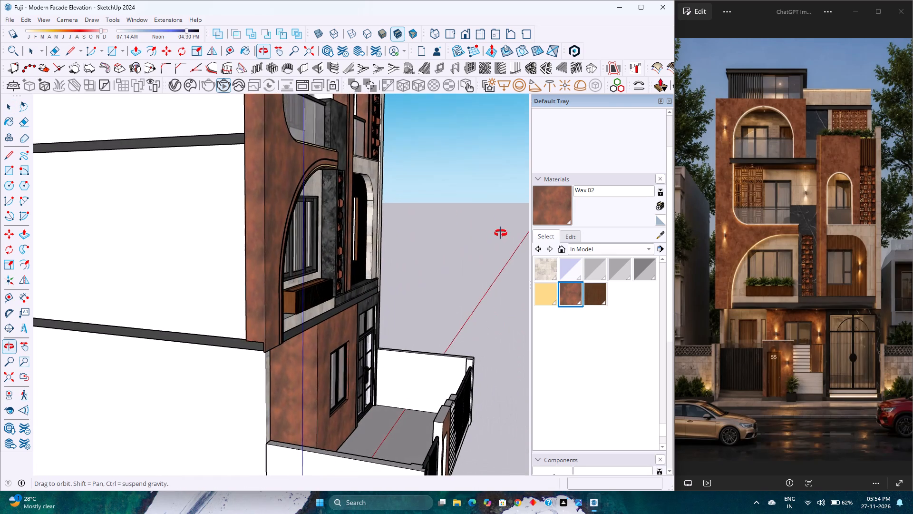
middle_click_drag(501, 233, 277, 287)
scroll(277, 287, "down", 13)
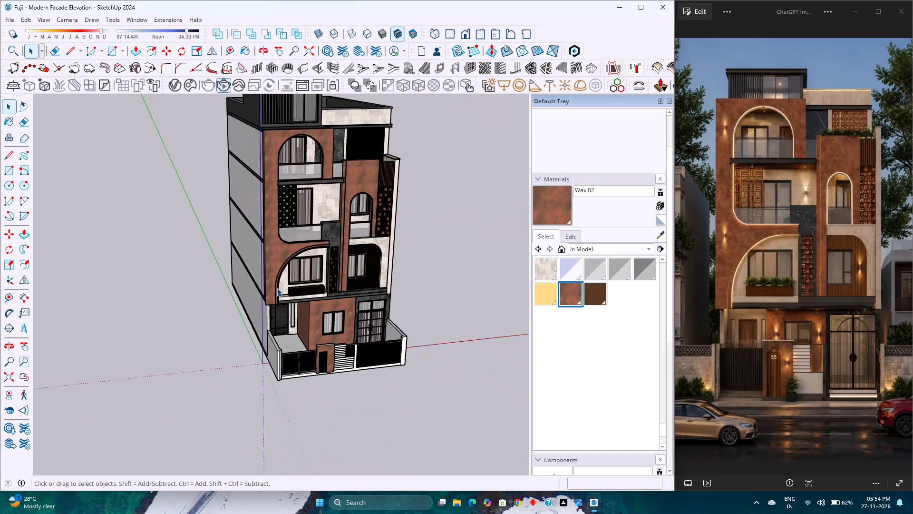
middle_click_drag(322, 272, 261, 335)
scroll(262, 329, "down", 4)
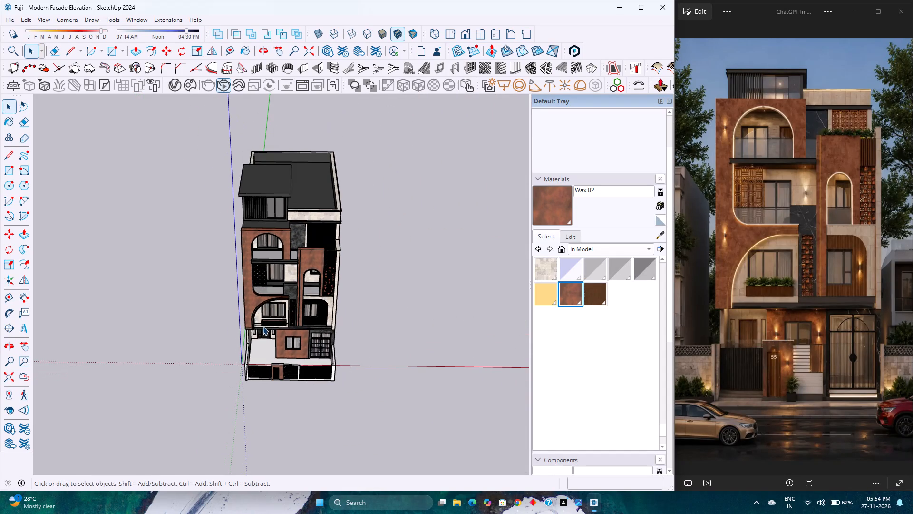
scroll(263, 326, "down", 3)
Return to the standard Front view and fit the entire house model in the viewport.
left_click(6, 372)
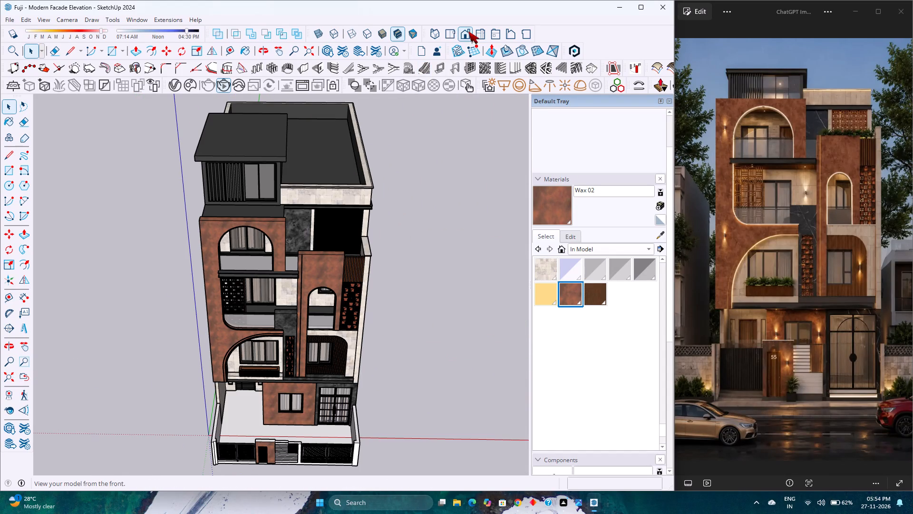
left_click(461, 33)
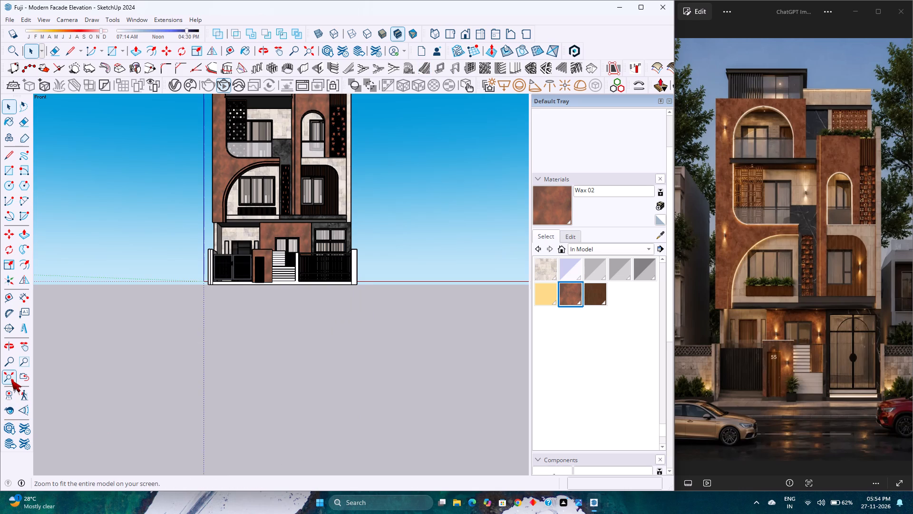
left_click(11, 380)
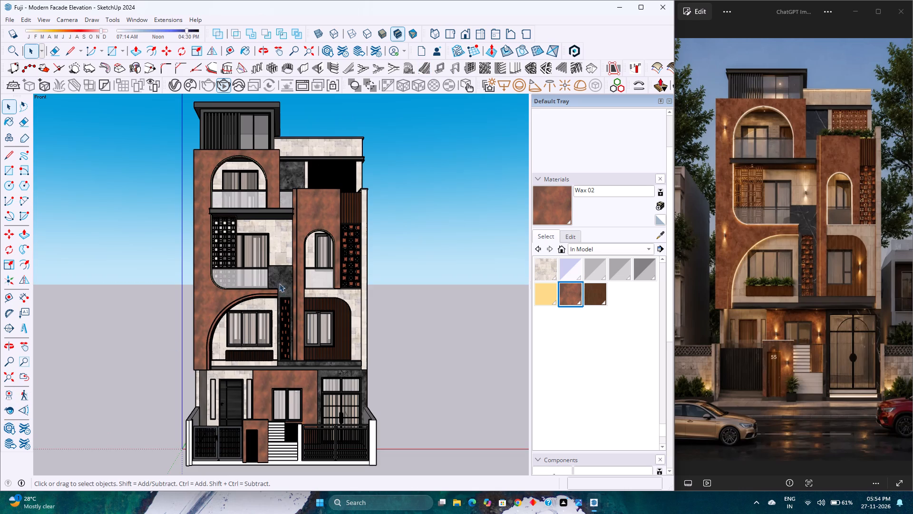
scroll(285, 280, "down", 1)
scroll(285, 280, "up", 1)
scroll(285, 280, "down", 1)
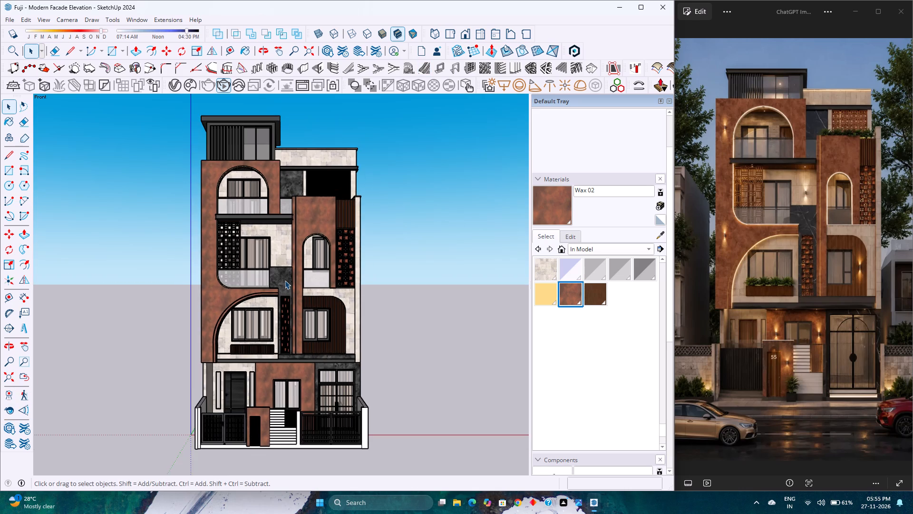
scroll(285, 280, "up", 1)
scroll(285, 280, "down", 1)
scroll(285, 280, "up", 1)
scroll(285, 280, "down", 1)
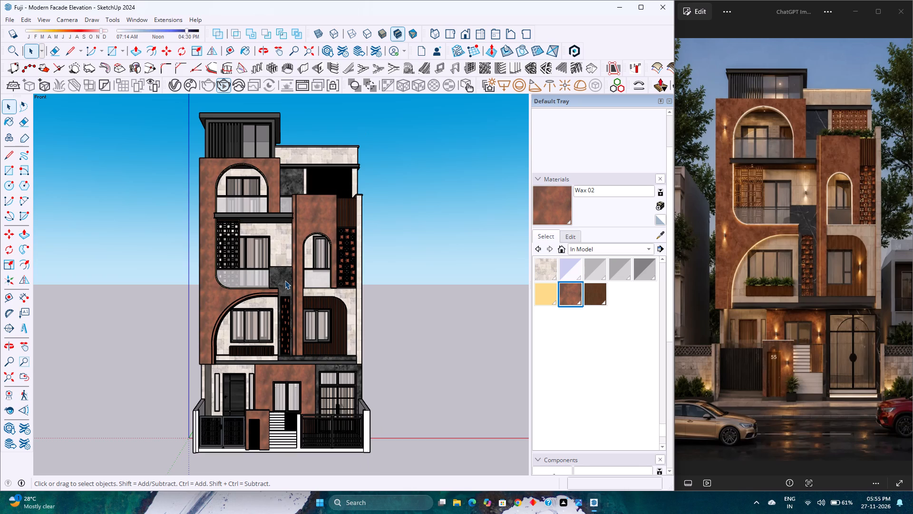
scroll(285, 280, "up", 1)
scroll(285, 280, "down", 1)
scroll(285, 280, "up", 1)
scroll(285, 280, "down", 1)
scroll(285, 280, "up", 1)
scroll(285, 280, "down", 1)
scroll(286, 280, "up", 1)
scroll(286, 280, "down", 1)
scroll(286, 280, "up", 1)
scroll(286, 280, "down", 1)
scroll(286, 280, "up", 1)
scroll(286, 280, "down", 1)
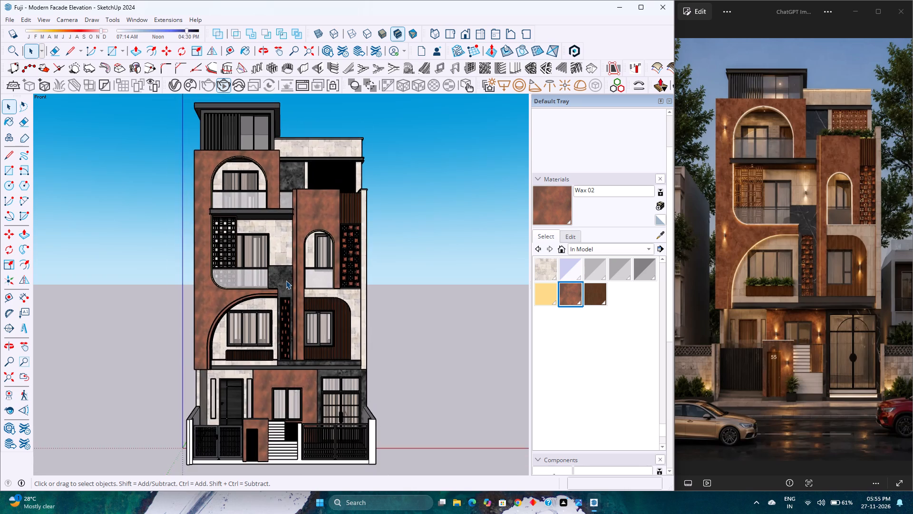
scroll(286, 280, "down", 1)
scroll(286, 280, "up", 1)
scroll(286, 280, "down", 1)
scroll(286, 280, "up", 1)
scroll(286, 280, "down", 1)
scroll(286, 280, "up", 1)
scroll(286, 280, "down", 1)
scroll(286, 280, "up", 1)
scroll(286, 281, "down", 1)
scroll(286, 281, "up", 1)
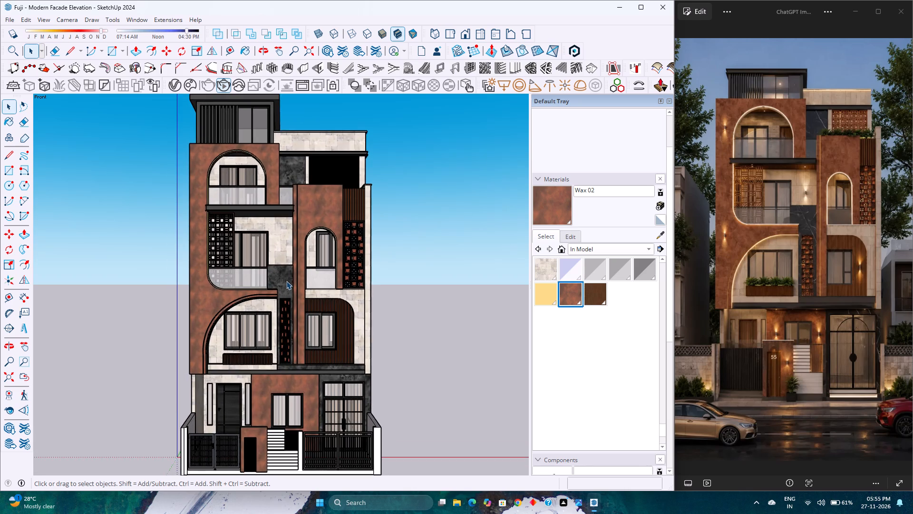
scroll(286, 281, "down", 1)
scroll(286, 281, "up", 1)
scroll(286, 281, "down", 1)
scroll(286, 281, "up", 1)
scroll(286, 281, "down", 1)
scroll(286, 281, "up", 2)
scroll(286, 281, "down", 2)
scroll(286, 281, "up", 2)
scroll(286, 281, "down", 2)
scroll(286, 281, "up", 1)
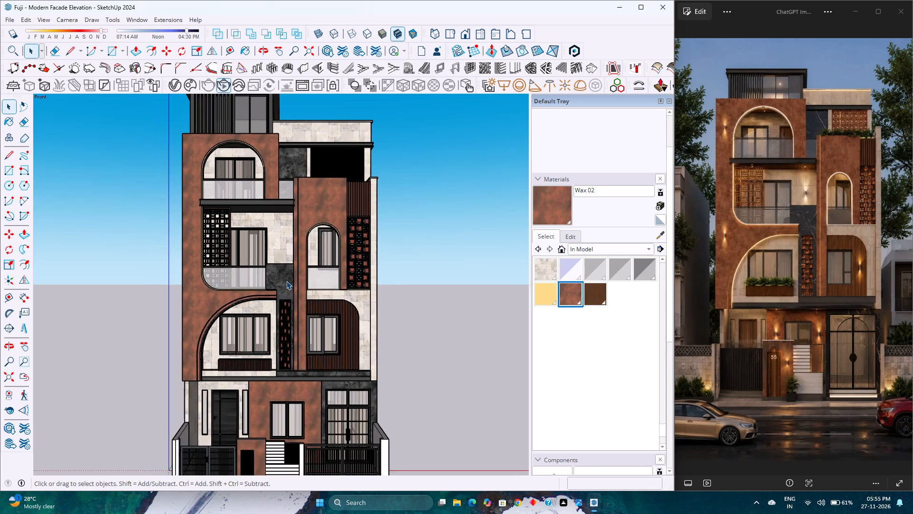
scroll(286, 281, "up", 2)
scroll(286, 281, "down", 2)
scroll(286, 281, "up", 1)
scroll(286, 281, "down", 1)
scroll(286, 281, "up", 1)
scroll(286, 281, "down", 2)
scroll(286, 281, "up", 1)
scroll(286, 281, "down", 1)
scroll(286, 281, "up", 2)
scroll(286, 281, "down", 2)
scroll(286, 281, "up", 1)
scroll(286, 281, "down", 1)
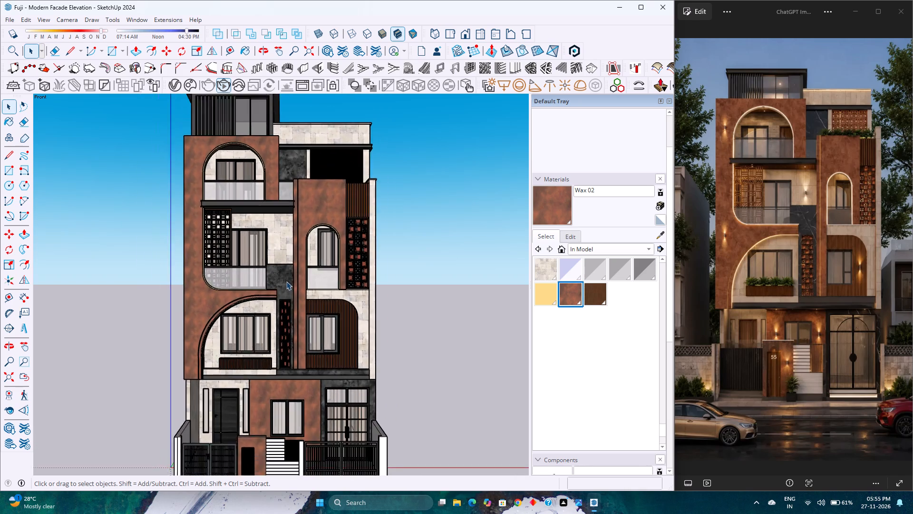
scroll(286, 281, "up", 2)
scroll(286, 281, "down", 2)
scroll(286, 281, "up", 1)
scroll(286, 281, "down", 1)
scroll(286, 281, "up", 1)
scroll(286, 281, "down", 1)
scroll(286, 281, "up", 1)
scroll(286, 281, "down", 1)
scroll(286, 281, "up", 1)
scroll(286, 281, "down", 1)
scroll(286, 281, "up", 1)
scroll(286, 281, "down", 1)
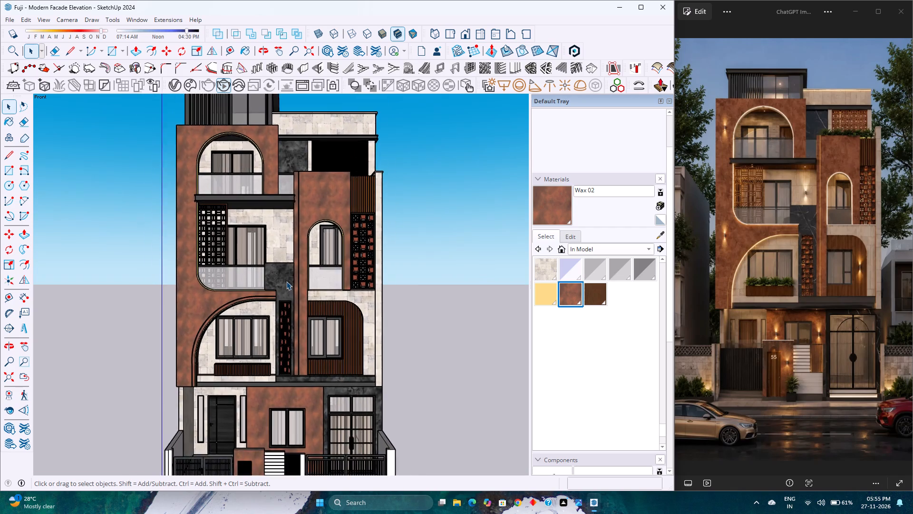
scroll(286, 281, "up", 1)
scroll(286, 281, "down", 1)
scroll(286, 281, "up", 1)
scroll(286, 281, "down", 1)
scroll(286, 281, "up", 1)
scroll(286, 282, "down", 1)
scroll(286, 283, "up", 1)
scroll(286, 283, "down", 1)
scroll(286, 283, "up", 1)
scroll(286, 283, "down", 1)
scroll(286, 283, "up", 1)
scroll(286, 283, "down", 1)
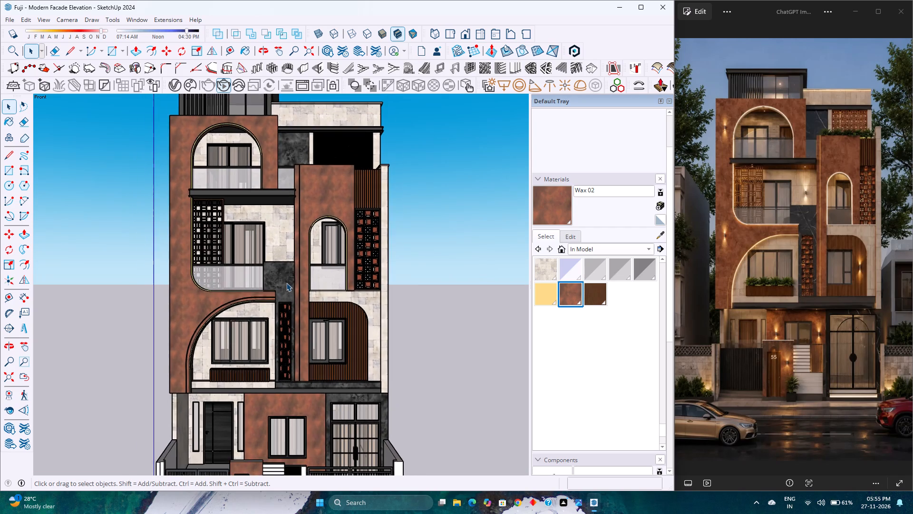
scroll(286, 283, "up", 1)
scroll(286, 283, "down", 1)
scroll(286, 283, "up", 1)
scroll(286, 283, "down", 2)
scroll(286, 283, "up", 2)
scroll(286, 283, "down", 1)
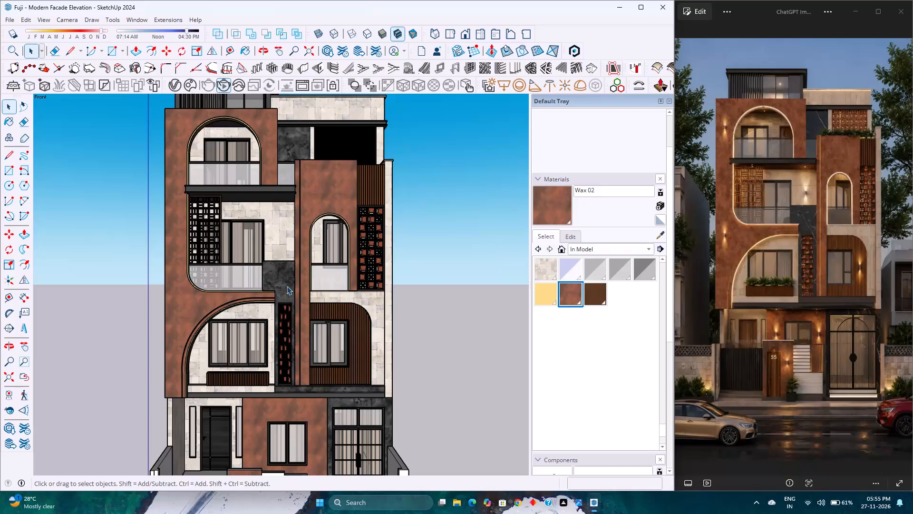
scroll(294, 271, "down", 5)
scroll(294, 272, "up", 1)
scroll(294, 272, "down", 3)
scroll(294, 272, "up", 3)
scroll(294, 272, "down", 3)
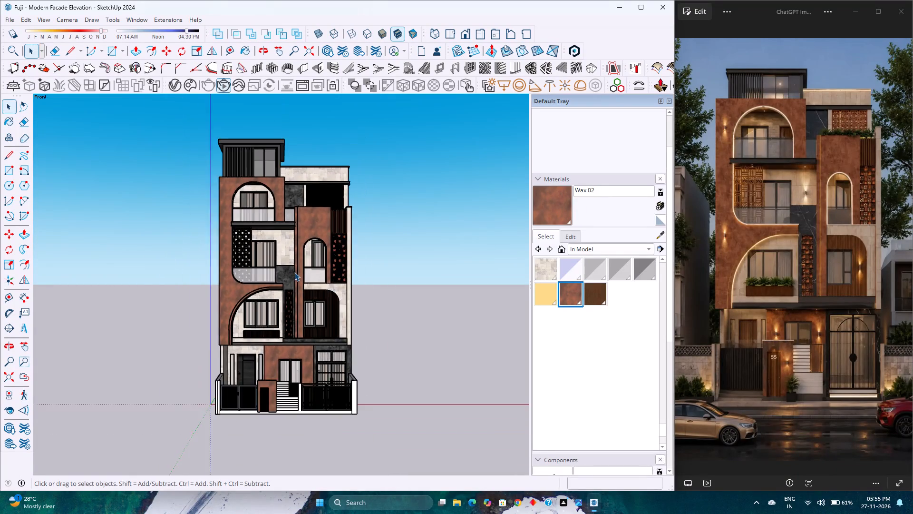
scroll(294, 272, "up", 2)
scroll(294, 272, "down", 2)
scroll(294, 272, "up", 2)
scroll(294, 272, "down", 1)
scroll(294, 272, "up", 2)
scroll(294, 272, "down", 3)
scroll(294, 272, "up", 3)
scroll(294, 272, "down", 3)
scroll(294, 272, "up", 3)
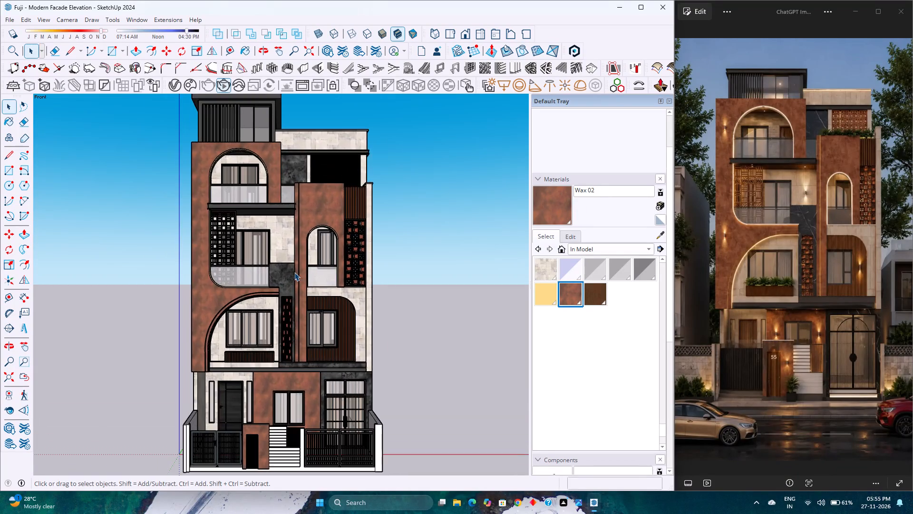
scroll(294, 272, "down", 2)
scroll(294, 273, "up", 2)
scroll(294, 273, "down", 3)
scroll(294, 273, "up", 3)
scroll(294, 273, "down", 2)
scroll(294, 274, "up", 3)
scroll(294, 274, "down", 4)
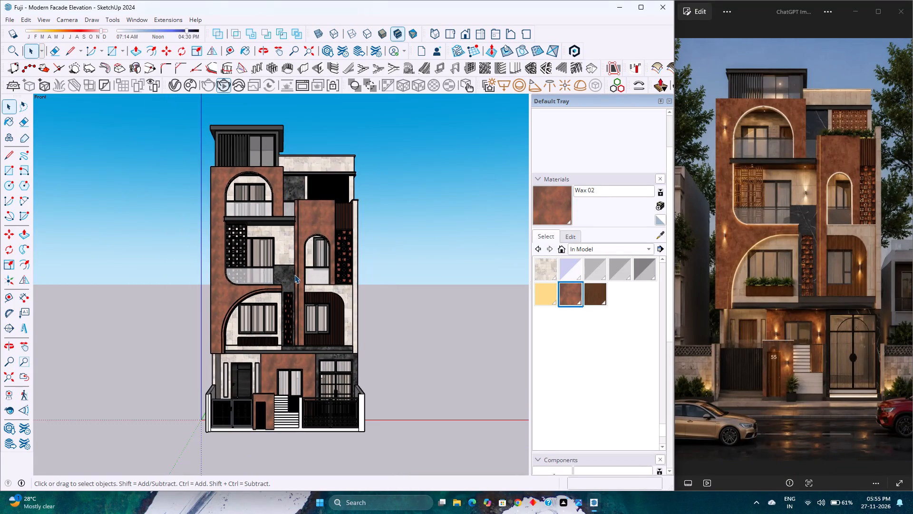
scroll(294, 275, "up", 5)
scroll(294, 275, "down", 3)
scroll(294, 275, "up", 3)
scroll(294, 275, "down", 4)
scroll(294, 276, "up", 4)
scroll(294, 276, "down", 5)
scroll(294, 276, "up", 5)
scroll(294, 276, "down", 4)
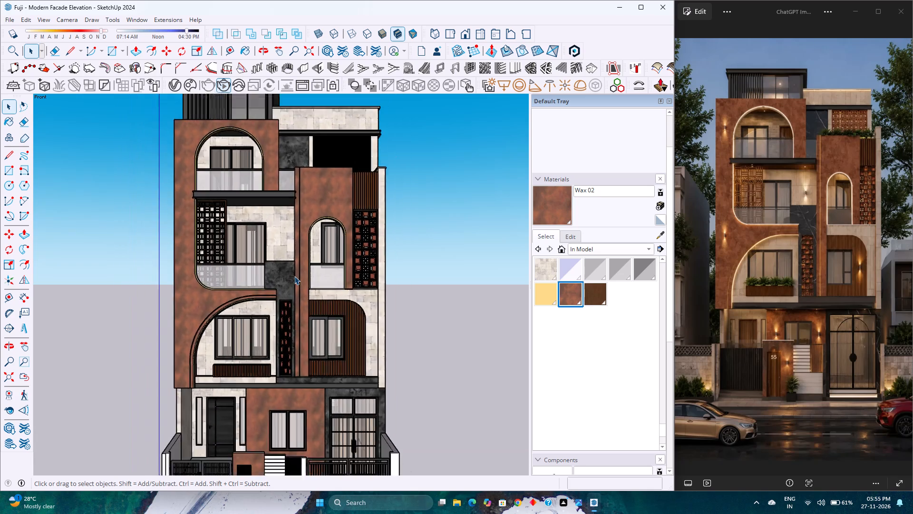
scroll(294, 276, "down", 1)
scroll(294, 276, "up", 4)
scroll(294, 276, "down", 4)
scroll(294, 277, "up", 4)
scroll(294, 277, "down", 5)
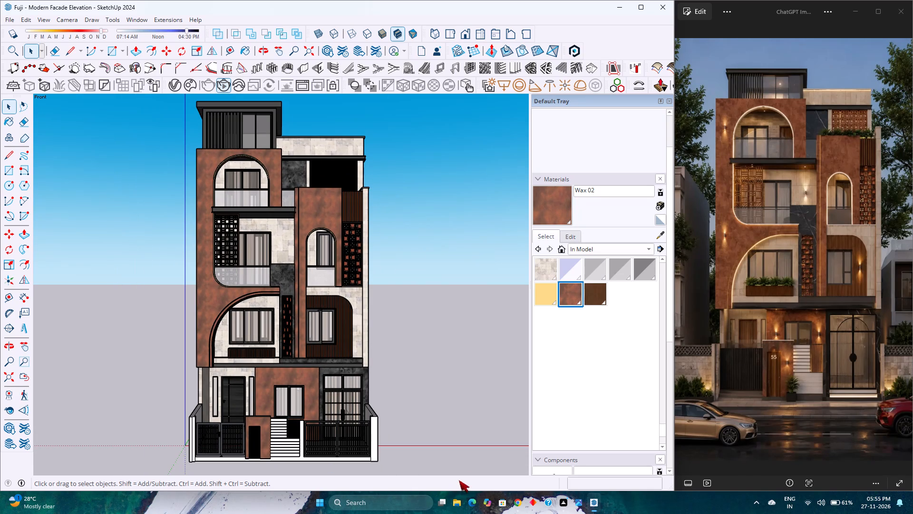